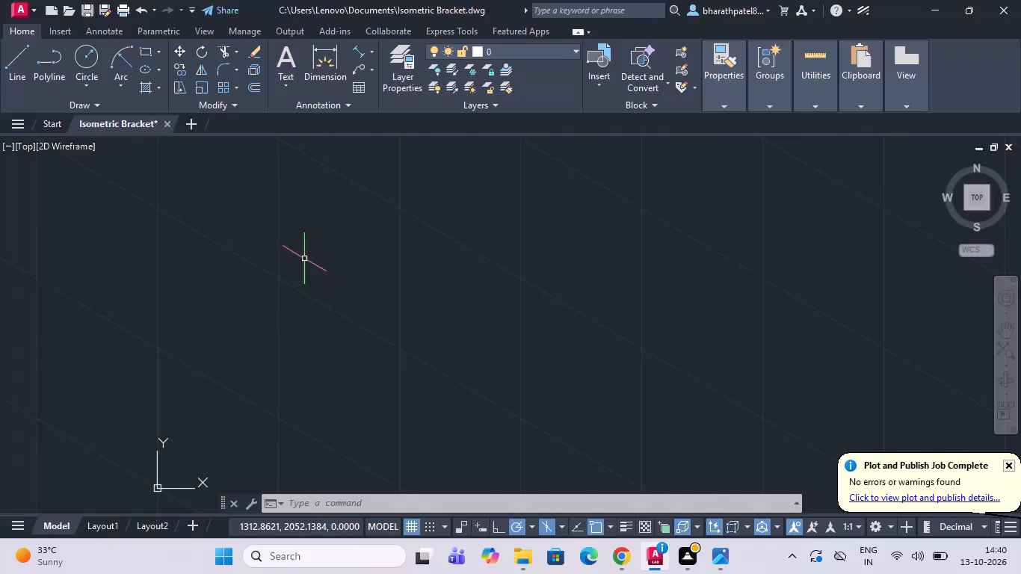
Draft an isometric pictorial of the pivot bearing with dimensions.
Close the Isometric Bracket drawing without saving its changes.
left_click(168, 124)
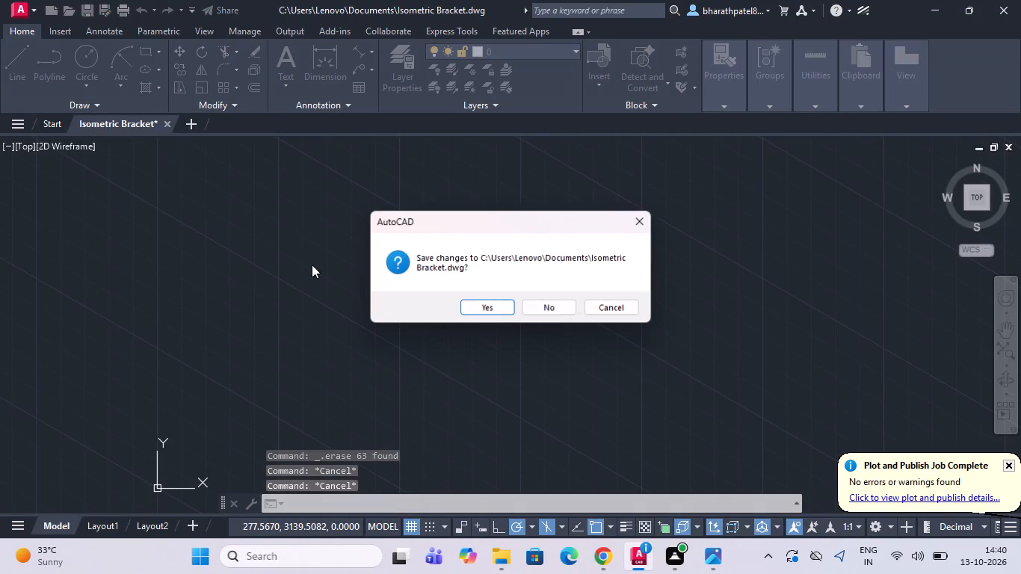
left_click(538, 303)
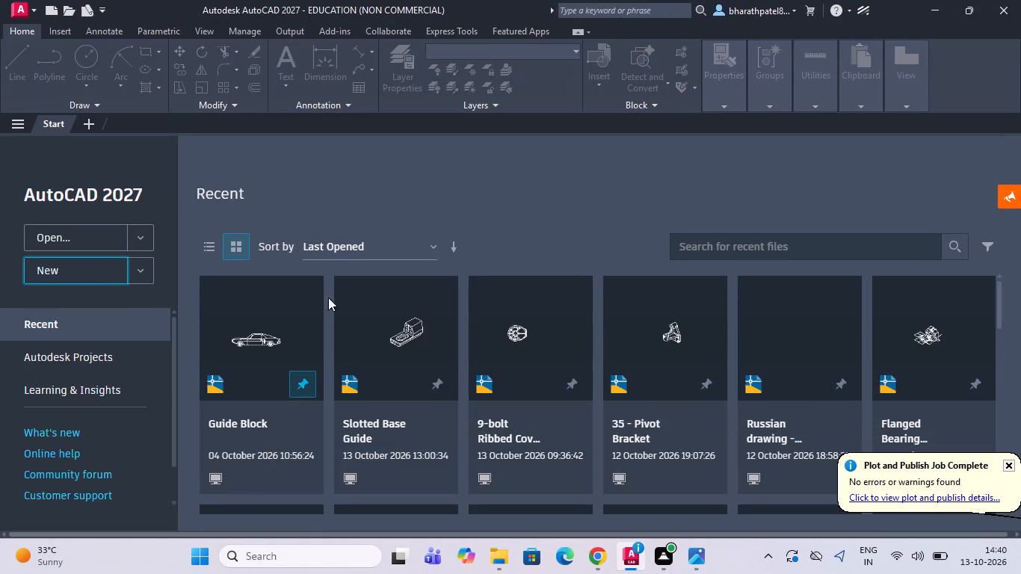
Create a new blank drawing.
double_click(111, 268)
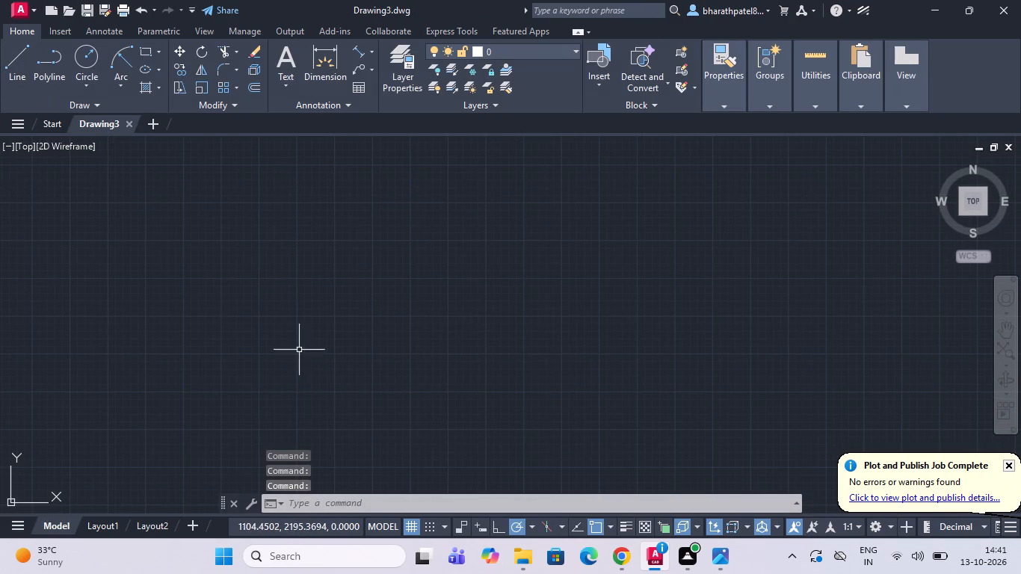
Turn on isometric drafting and set the active plane to Isoplane Top.
left_click(545, 524)
left_click(565, 524)
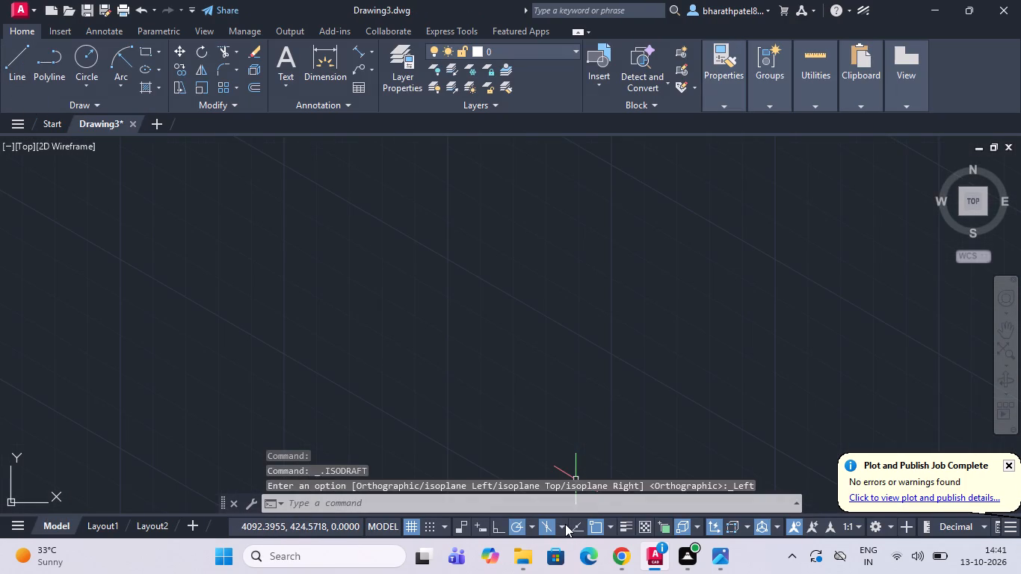
left_click(562, 478)
Draw a vertical line 44 units long, running straight down from a freely chosen start point.
scroll(562, 478, "down", 2)
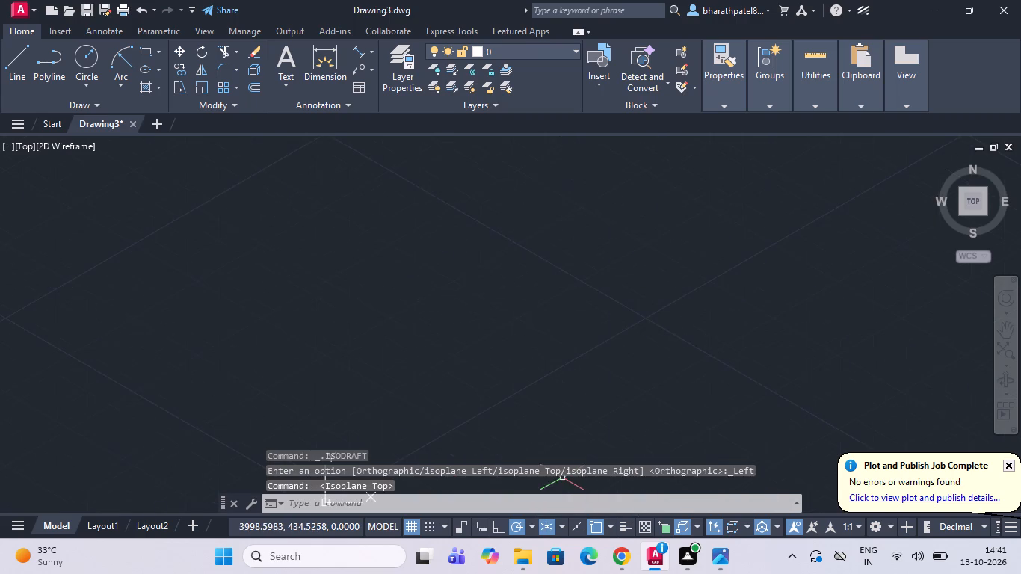
scroll(554, 386, "down", 4)
scroll(563, 371, "up", 3)
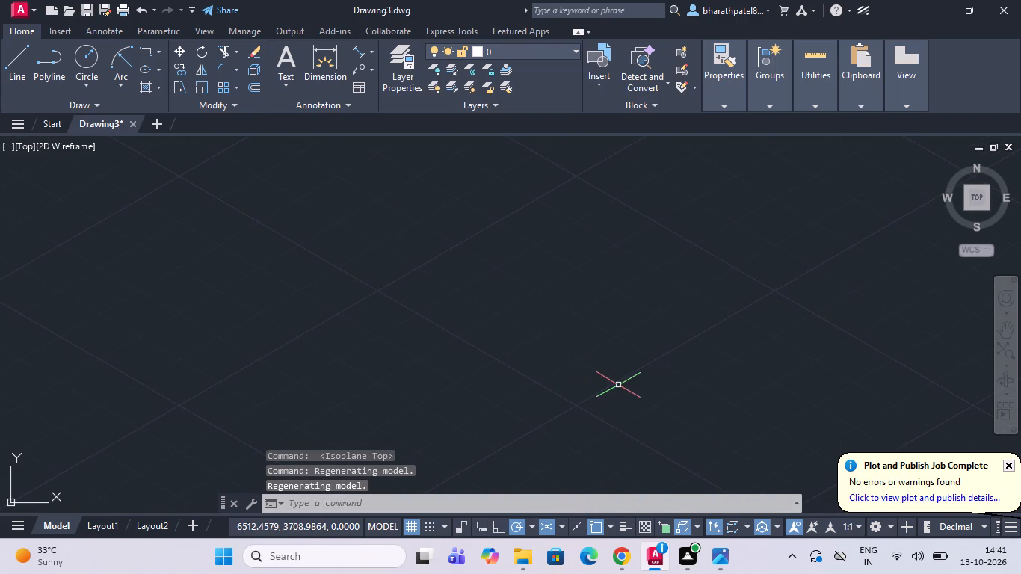
scroll(583, 356, "down", 1)
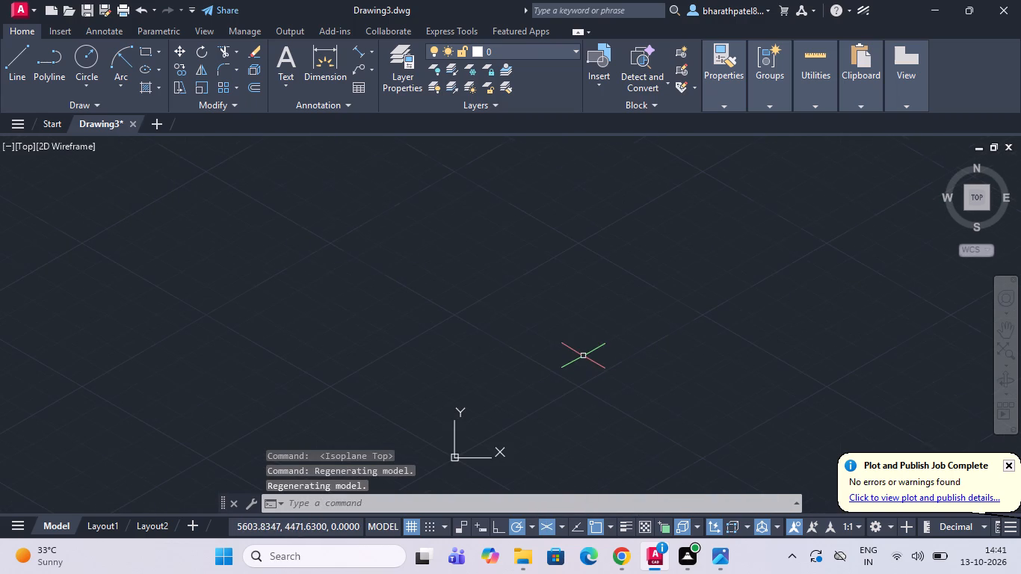
scroll(626, 396, "up", 2)
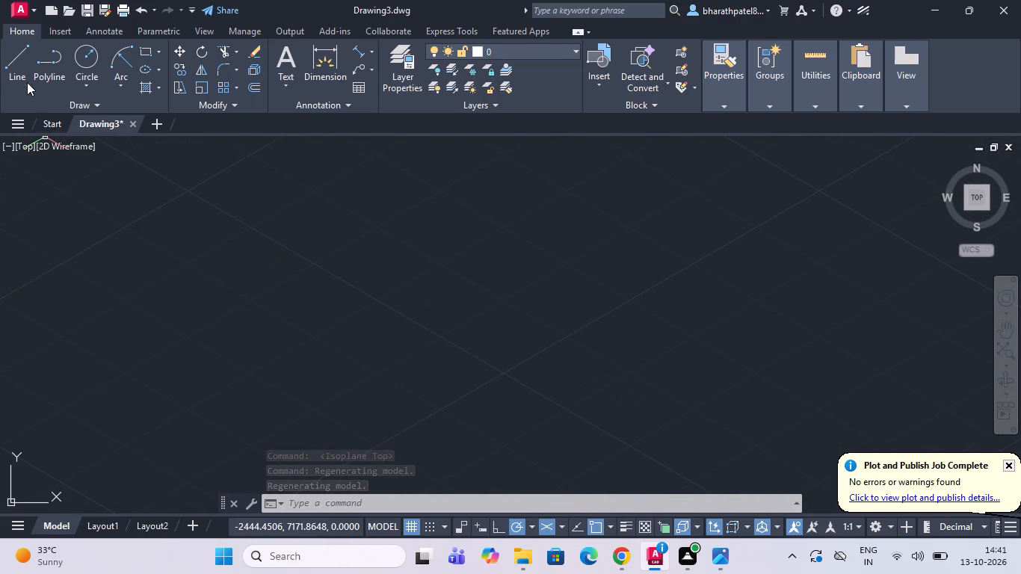
left_click(20, 73)
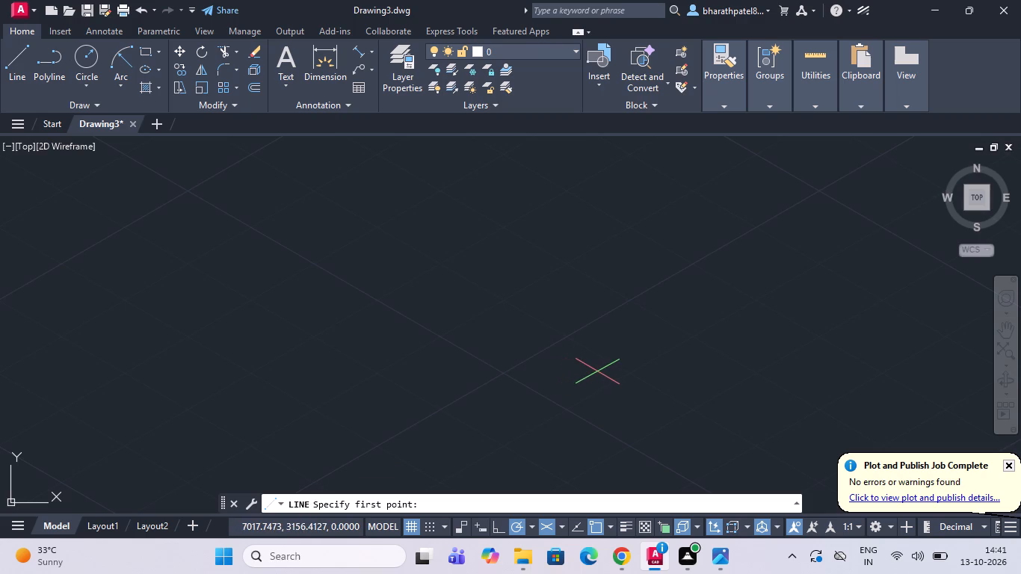
left_click(419, 239)
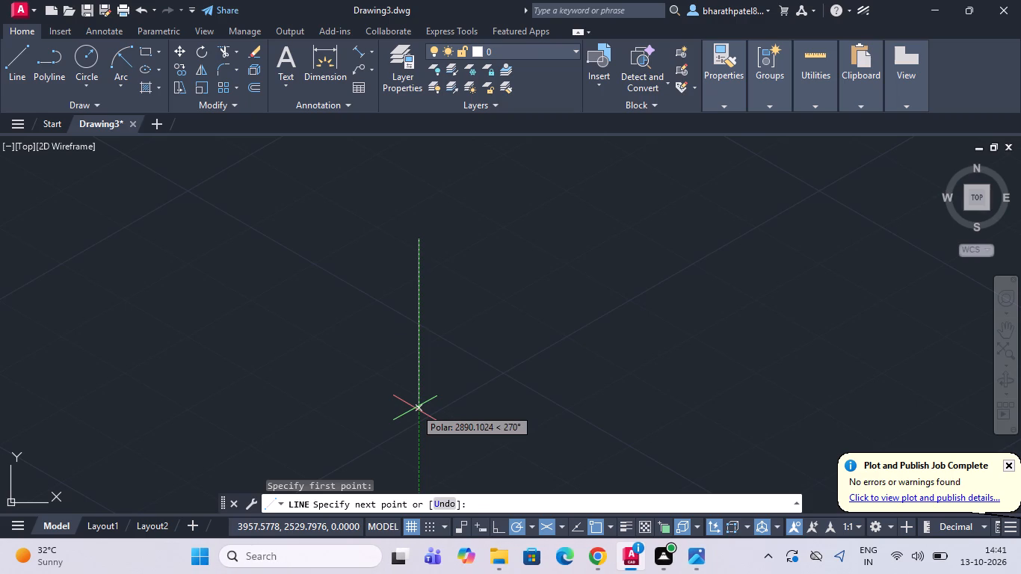
type("44")
key("Return")
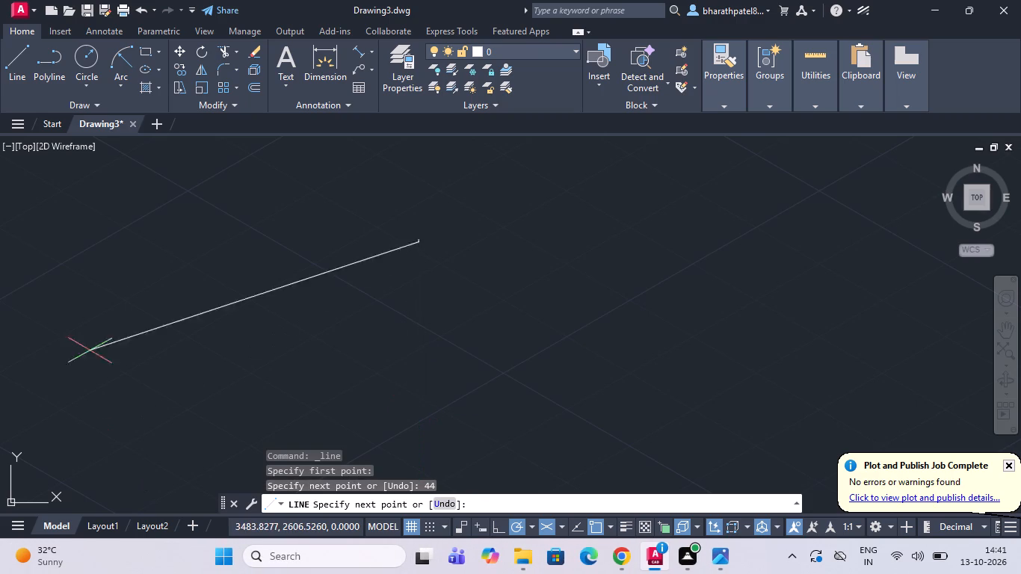
Continue from the vertical line's lower end with a 12-unit segment at 150°, and end the line.
scroll(188, 326, "up", 3)
scroll(194, 420, "down", 3)
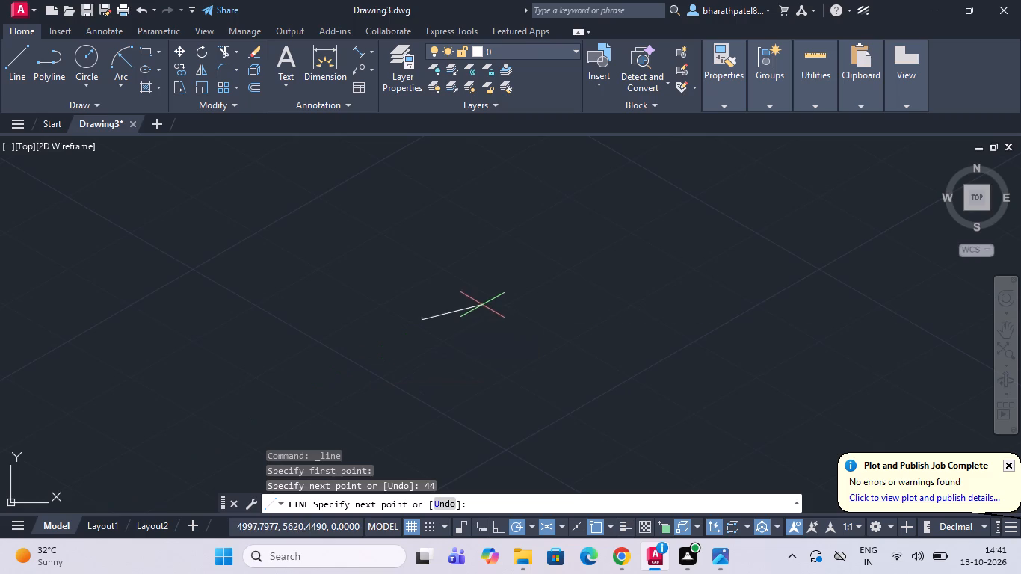
scroll(434, 325, "up", 4)
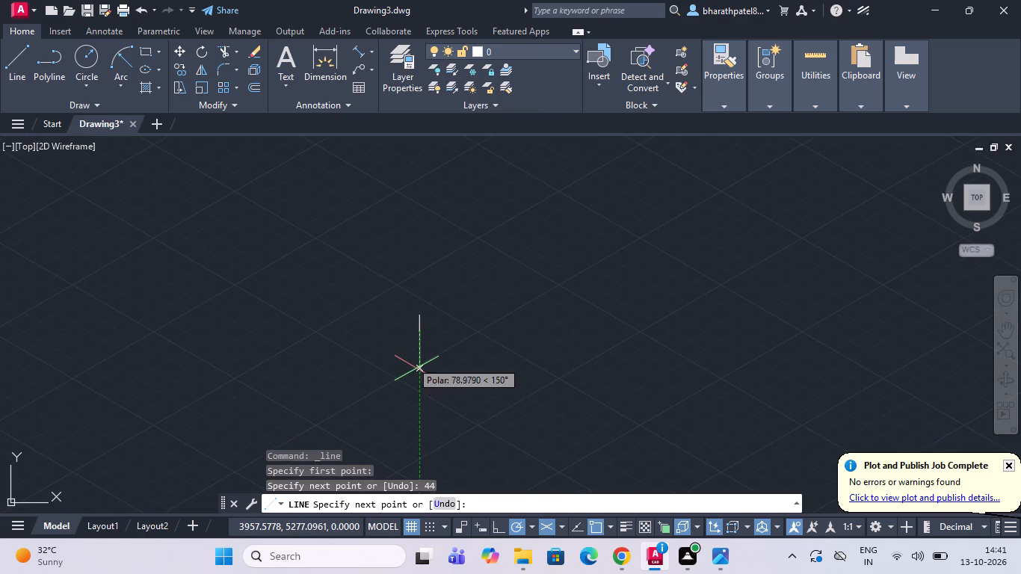
scroll(416, 365, "up", 3)
scroll(422, 389, "down", 1)
scroll(408, 280, "up", 3)
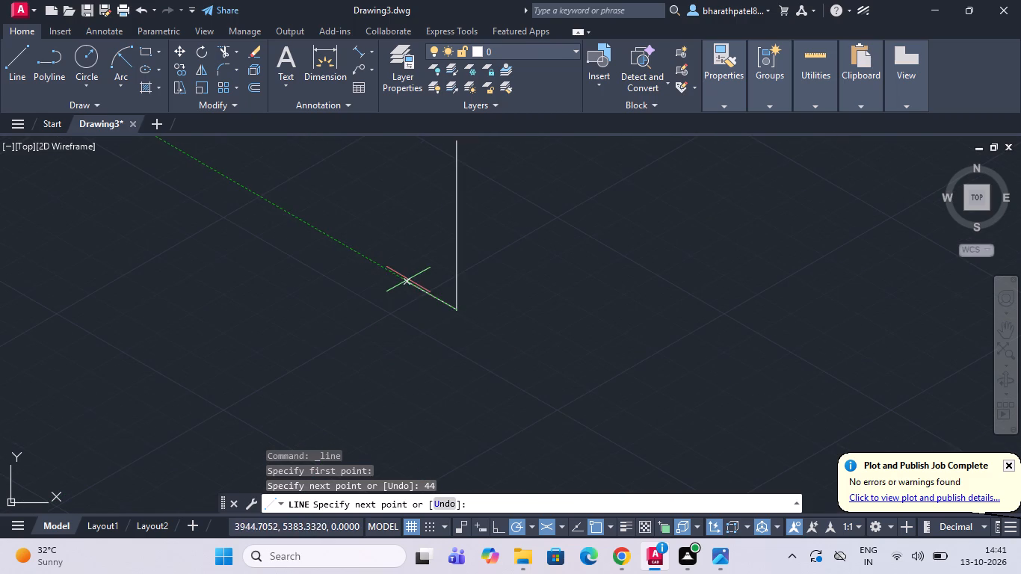
scroll(473, 237, "up", 4)
scroll(473, 236, "down", 3)
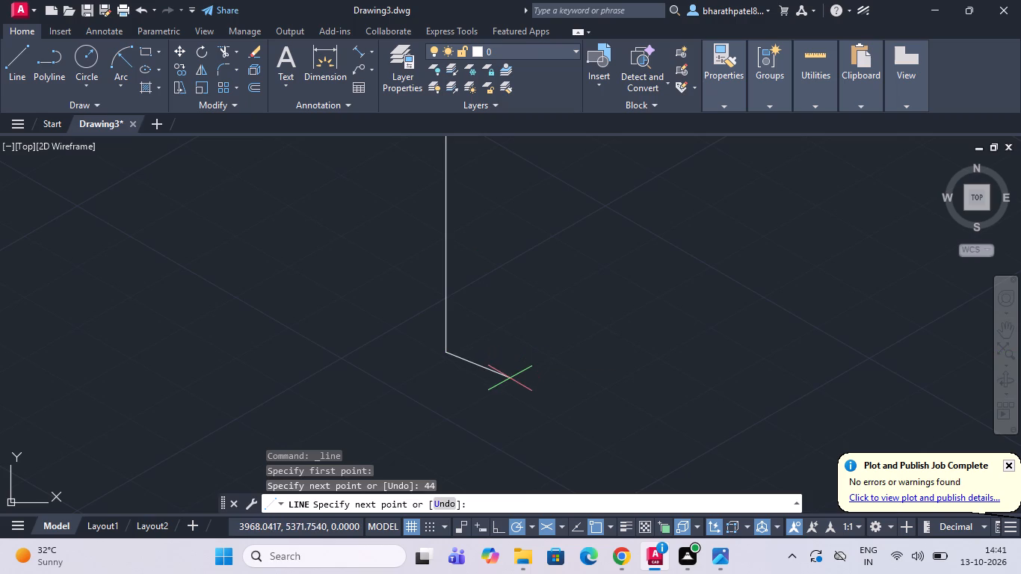
scroll(510, 378, "up", 2)
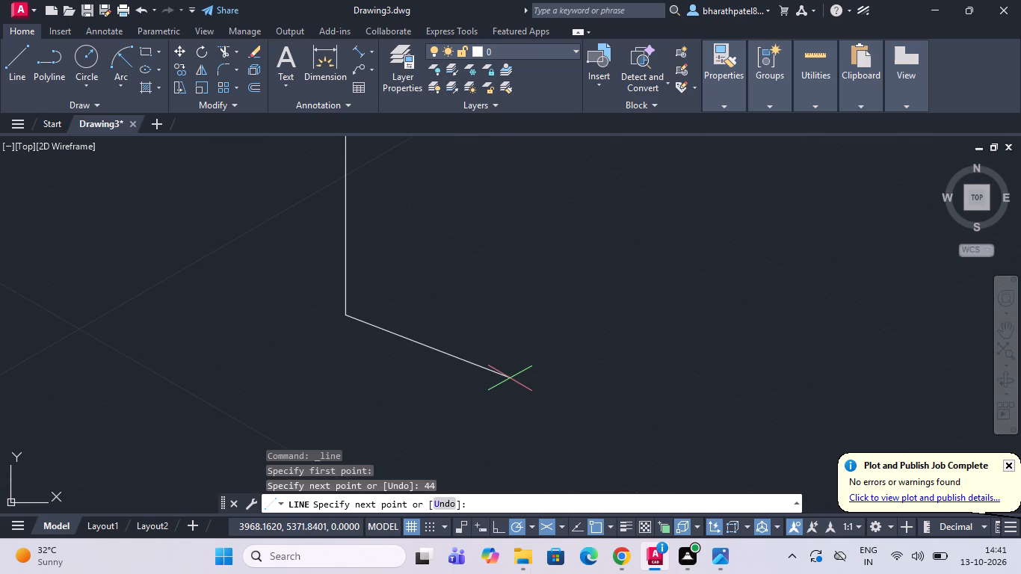
scroll(510, 378, "up", 2)
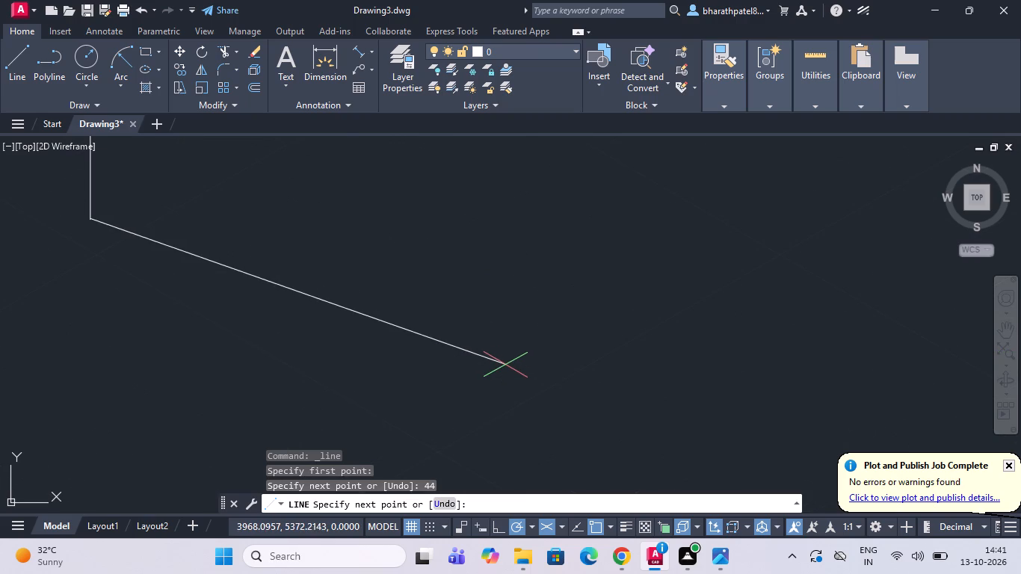
scroll(505, 365, "down", 3)
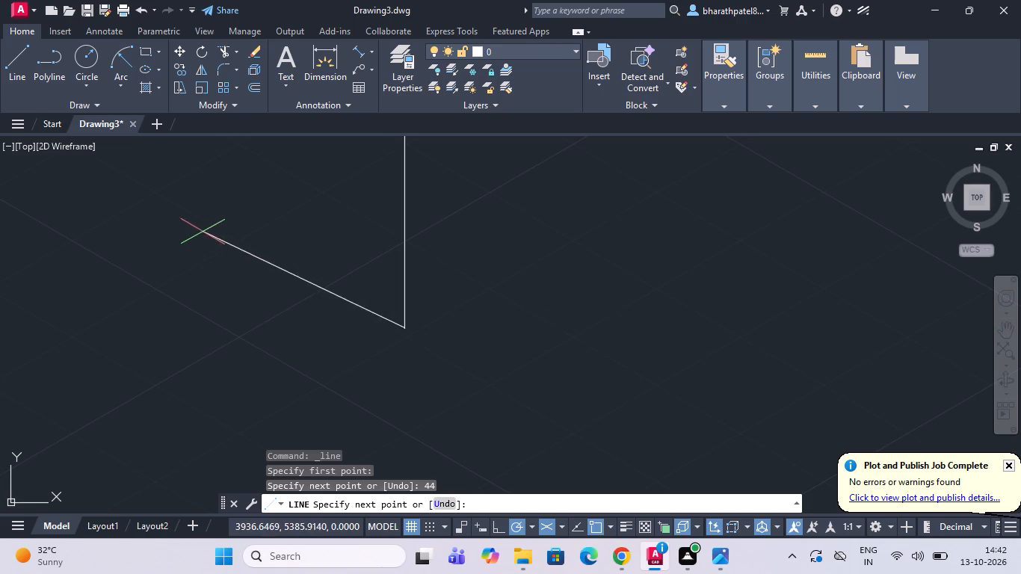
type("12")
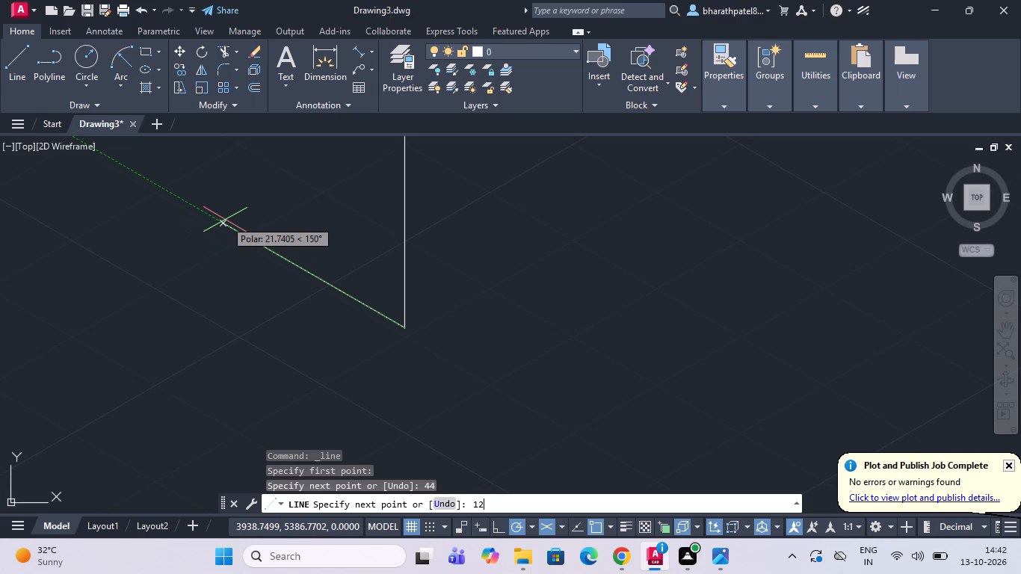
key("Return")
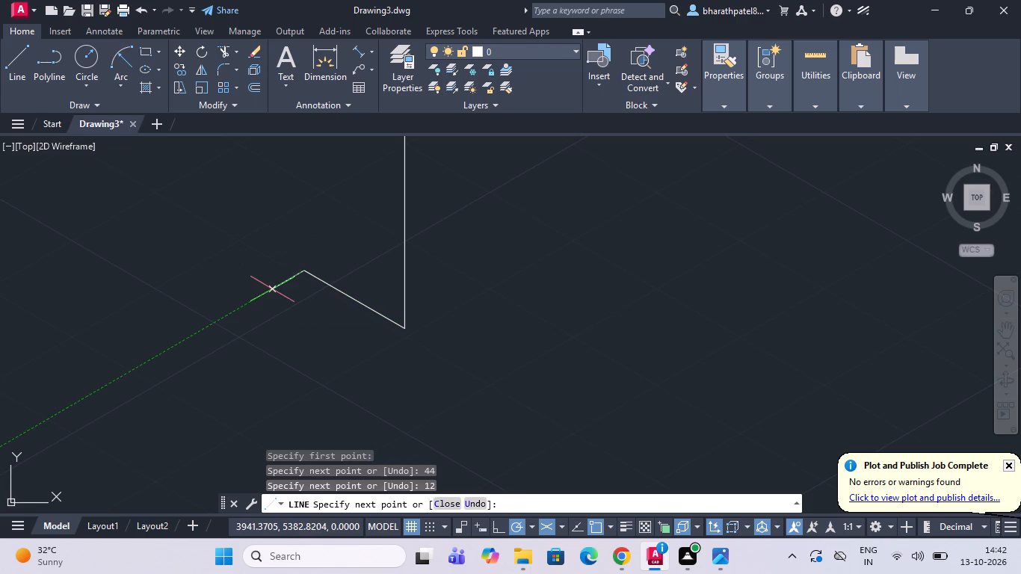
key("Escape")
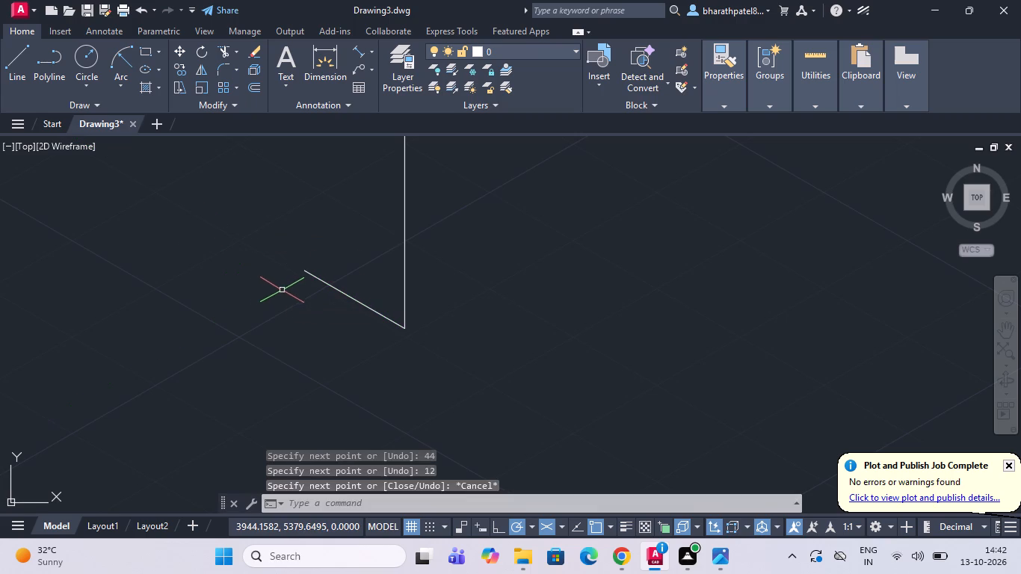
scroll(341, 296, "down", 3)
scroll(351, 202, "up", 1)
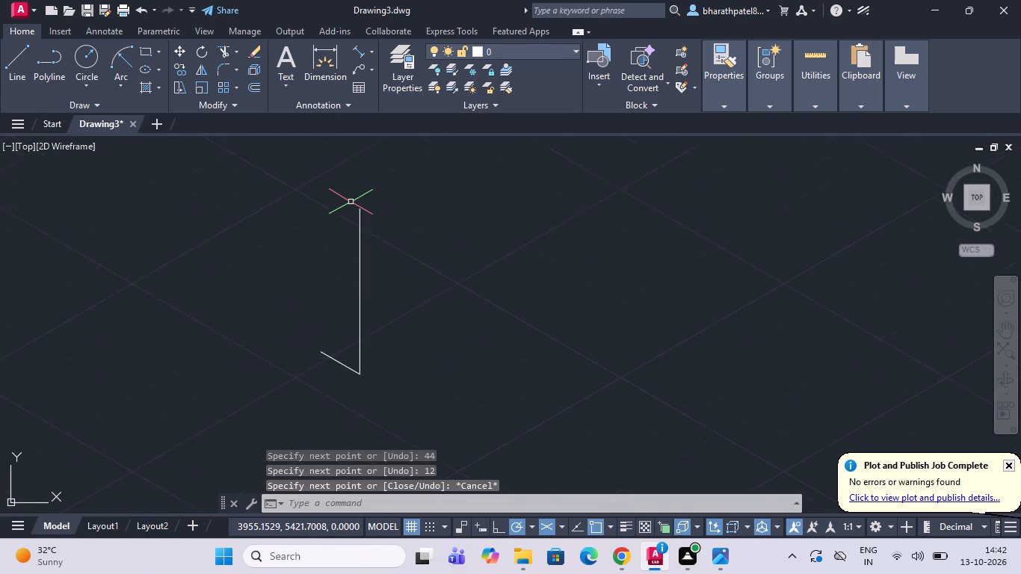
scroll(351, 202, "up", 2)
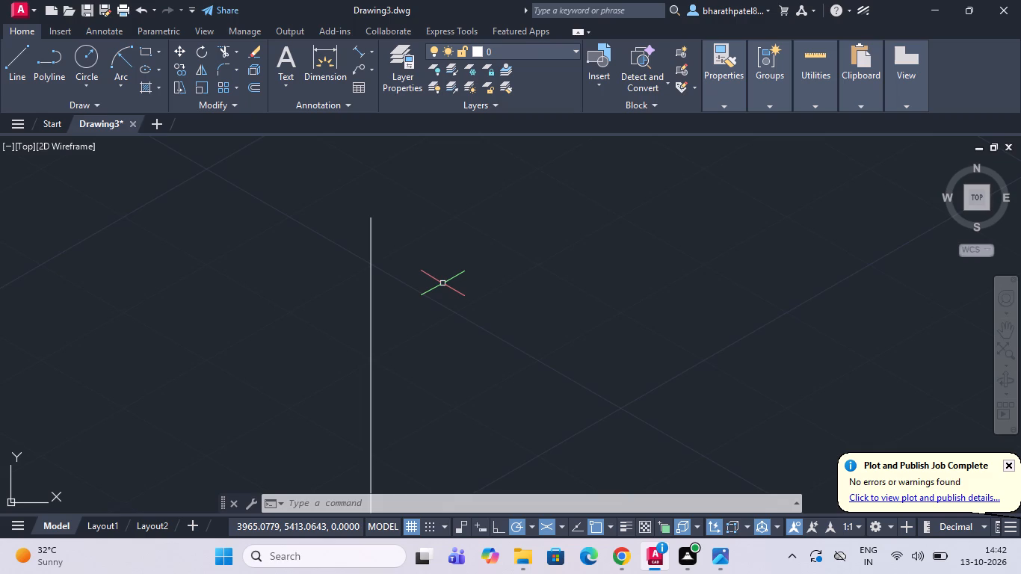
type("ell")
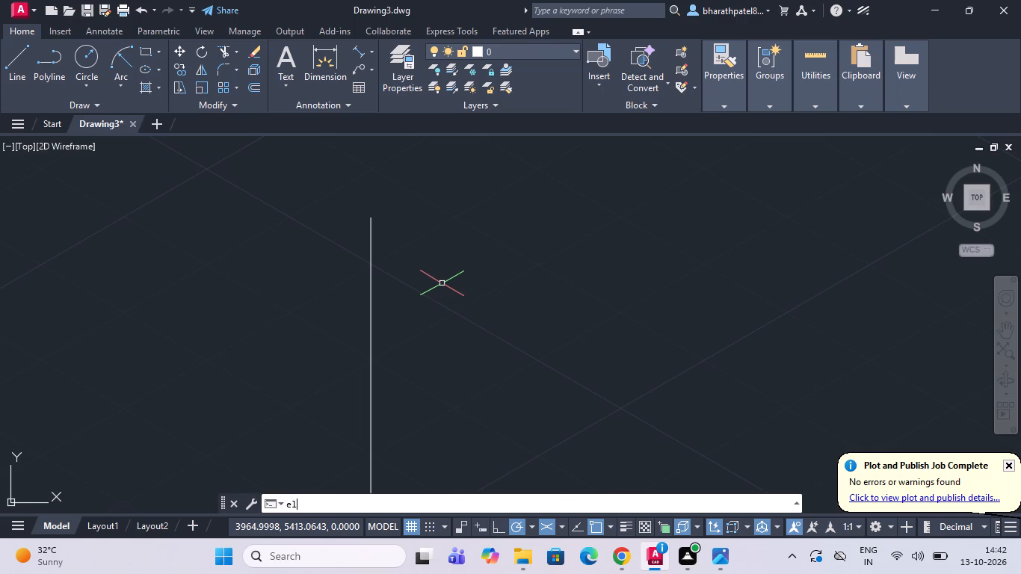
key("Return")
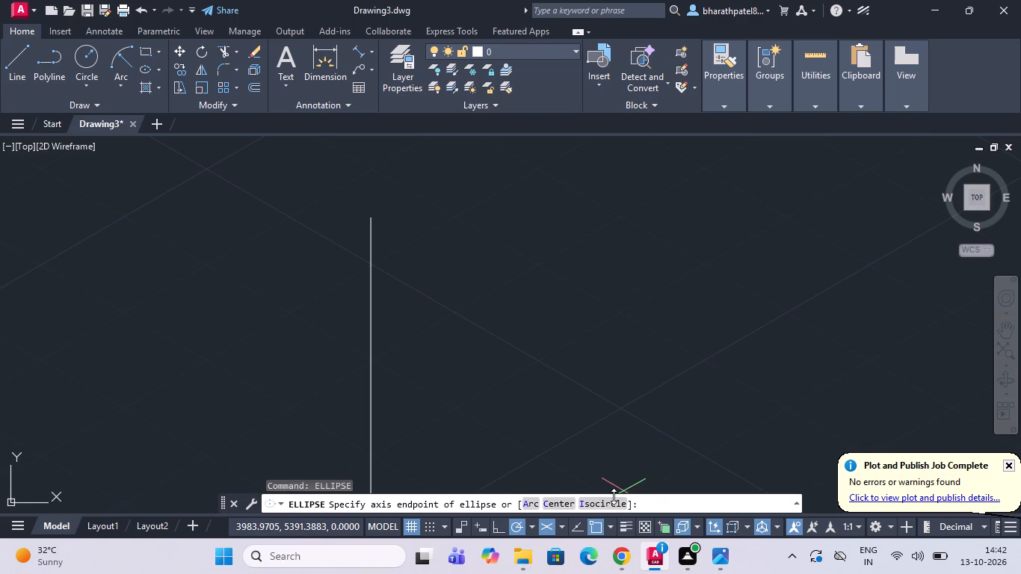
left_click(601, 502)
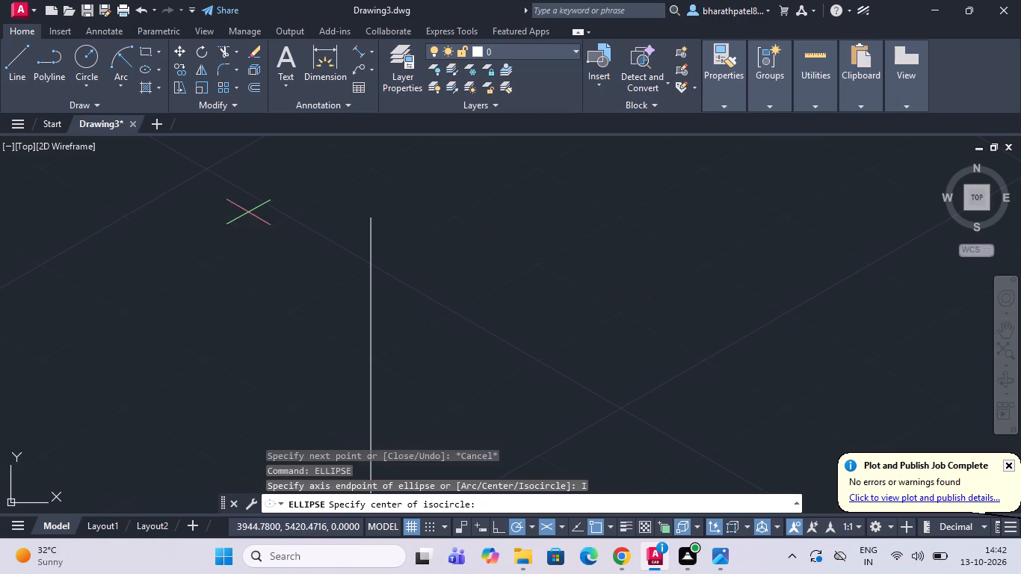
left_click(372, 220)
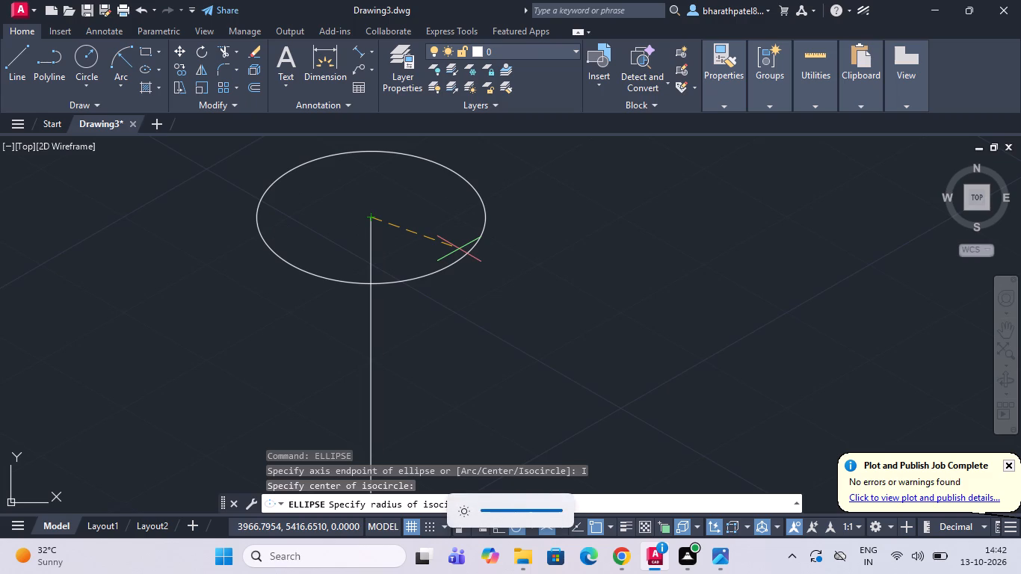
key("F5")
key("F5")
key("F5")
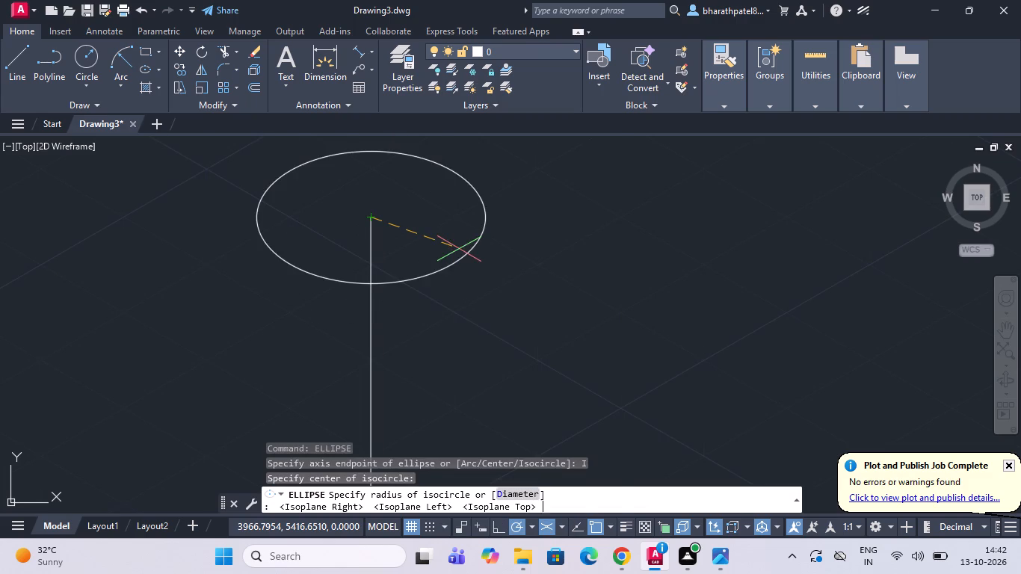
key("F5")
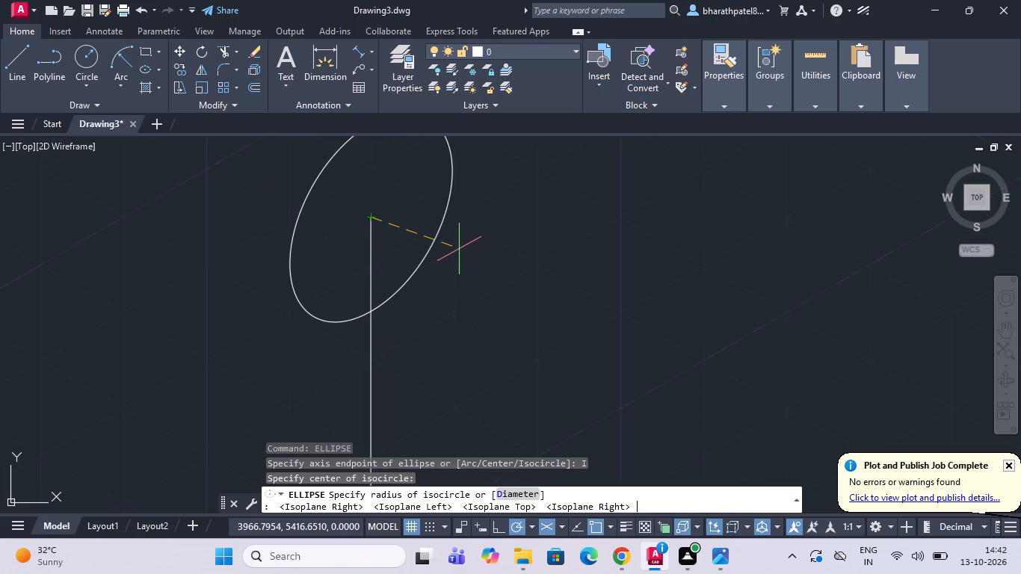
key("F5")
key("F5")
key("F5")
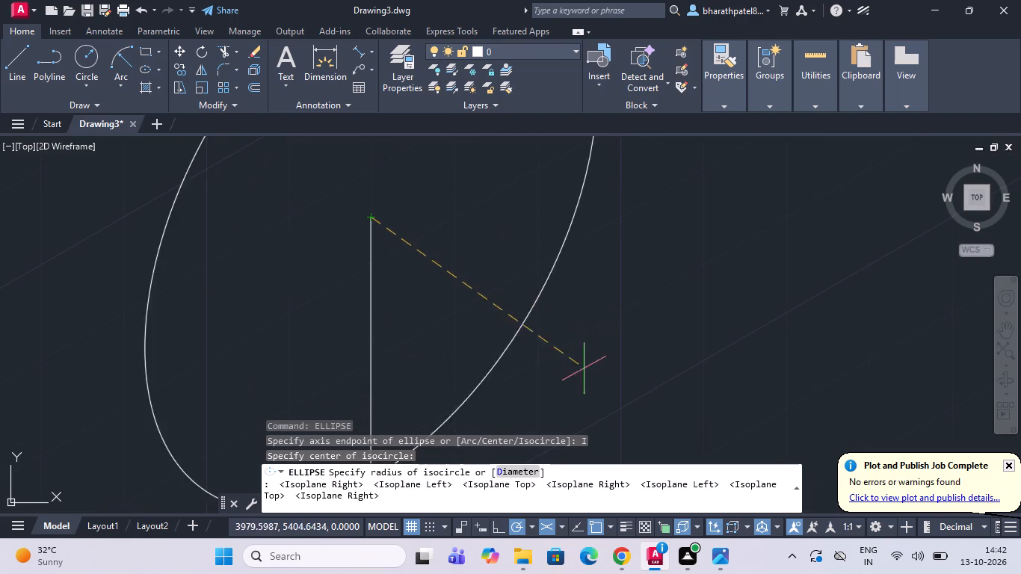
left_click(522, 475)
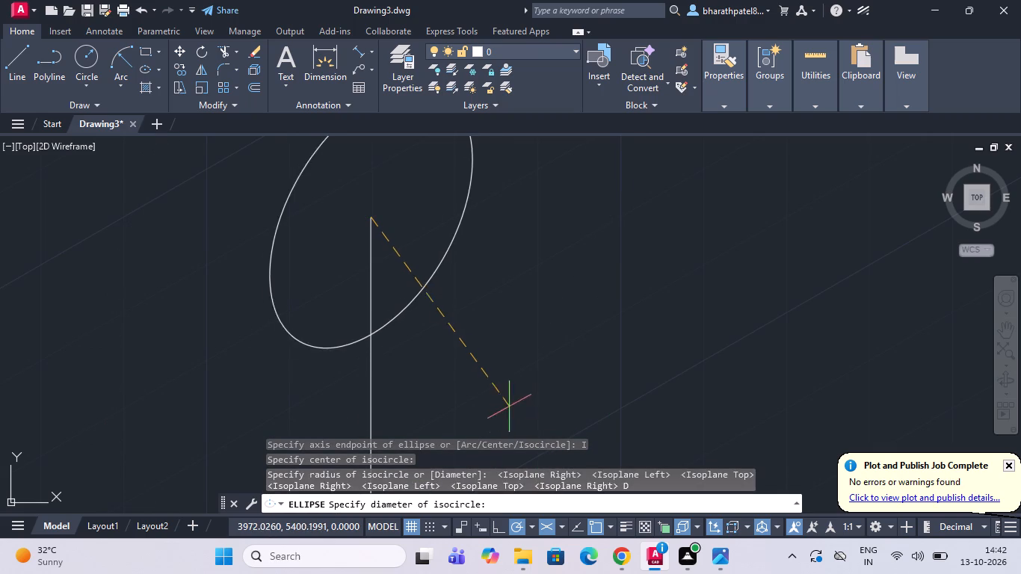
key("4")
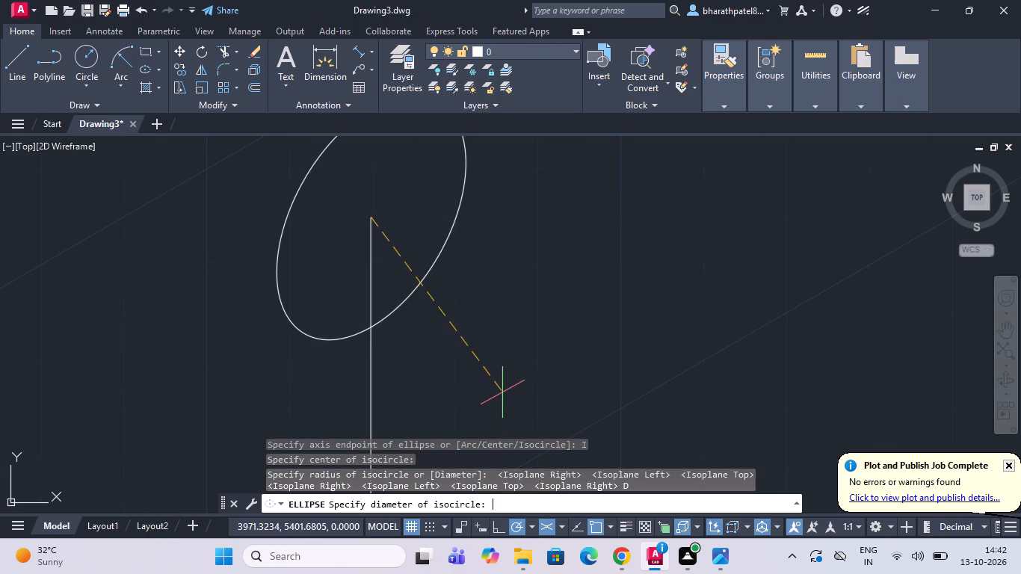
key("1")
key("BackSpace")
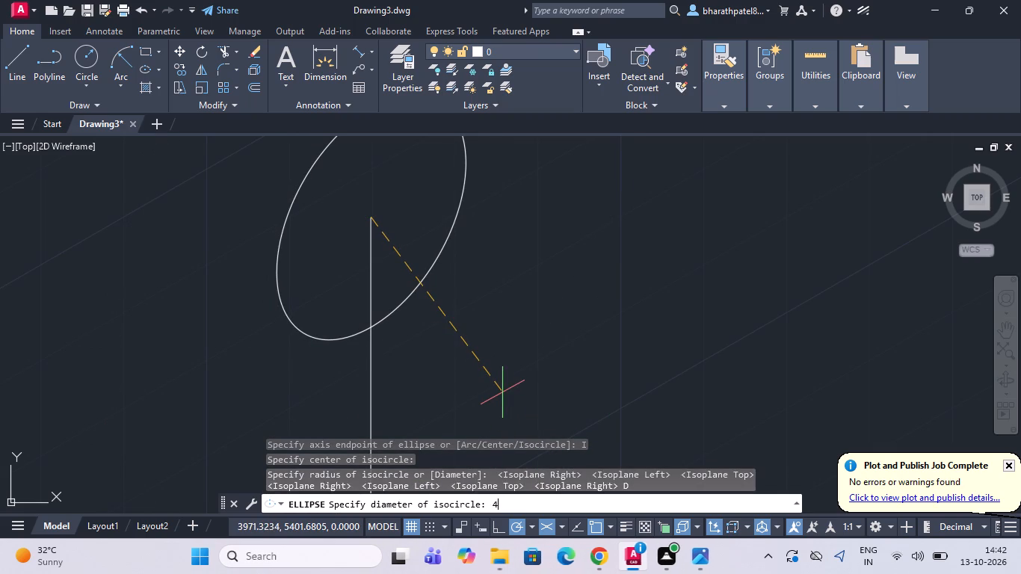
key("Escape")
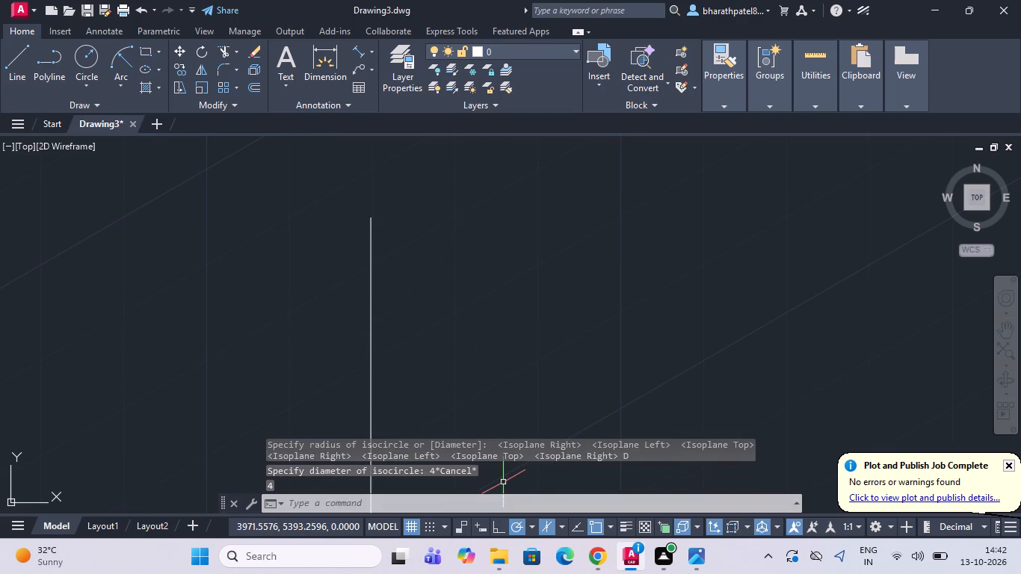
Turn on command logging with LOGFILEON and look through the command history.
left_click(499, 501)
type("log")
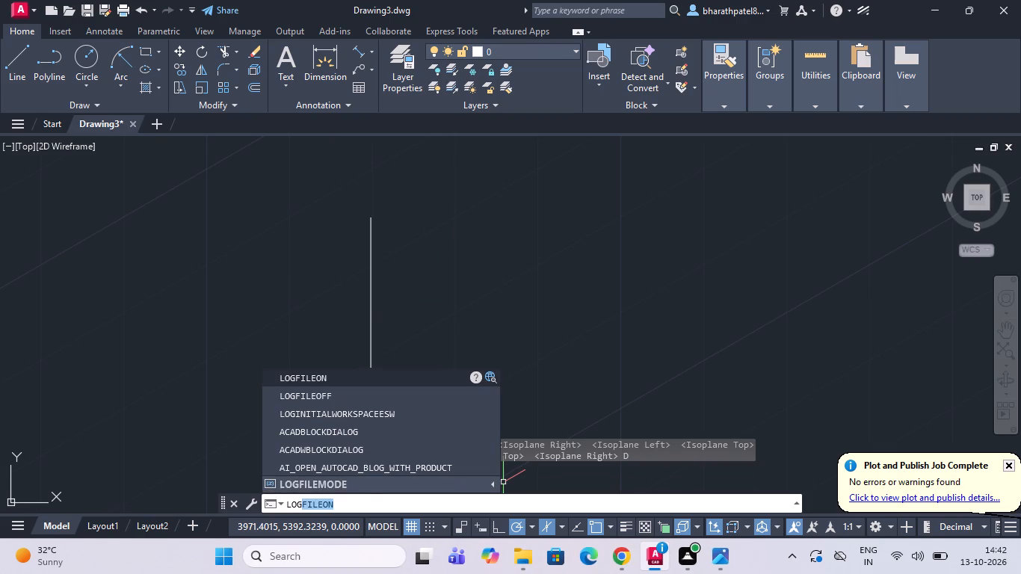
key("Return")
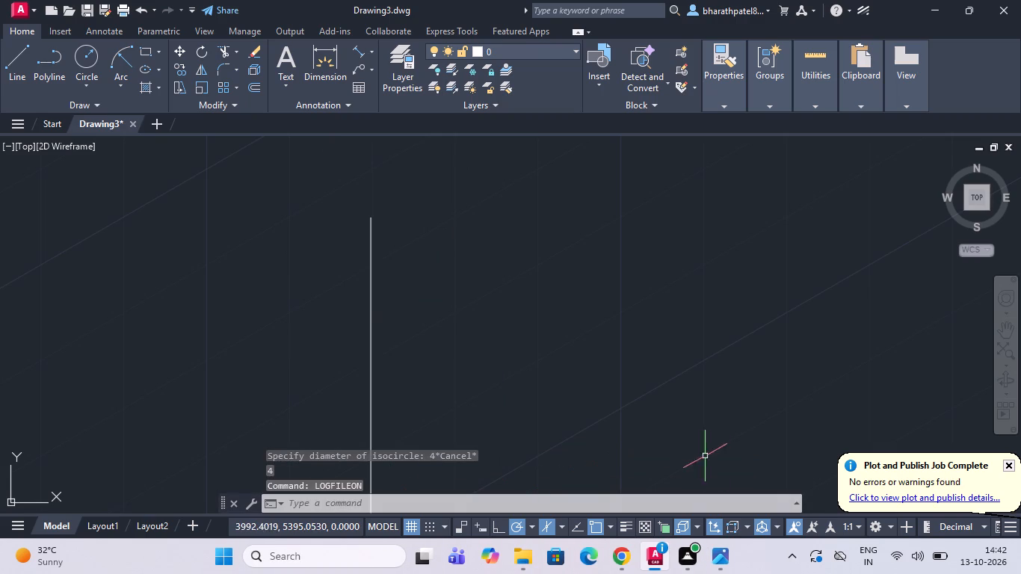
left_click(798, 502)
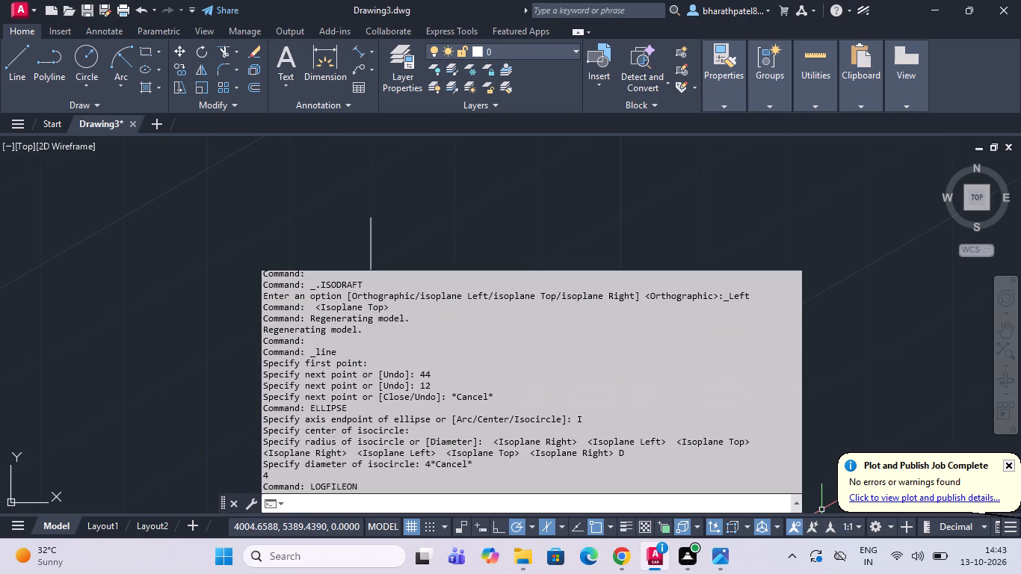
scroll(581, 350, "up", 14)
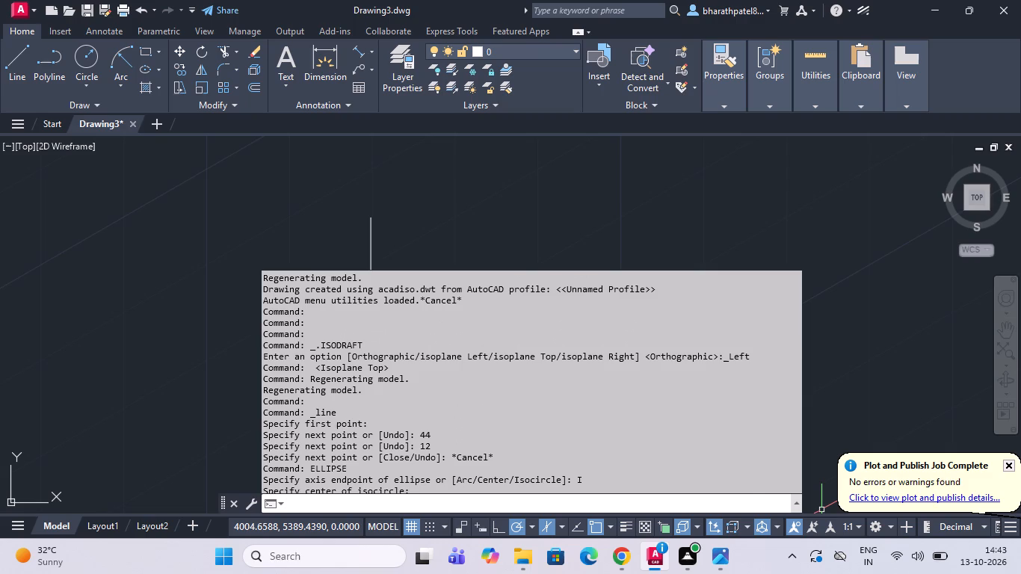
scroll(364, 407, "down", 8)
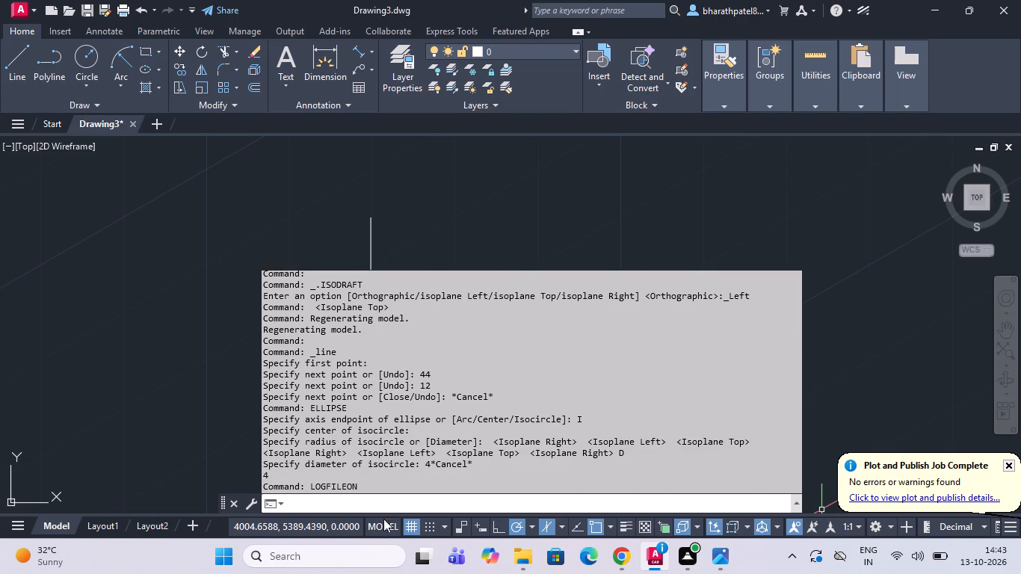
left_click(638, 254)
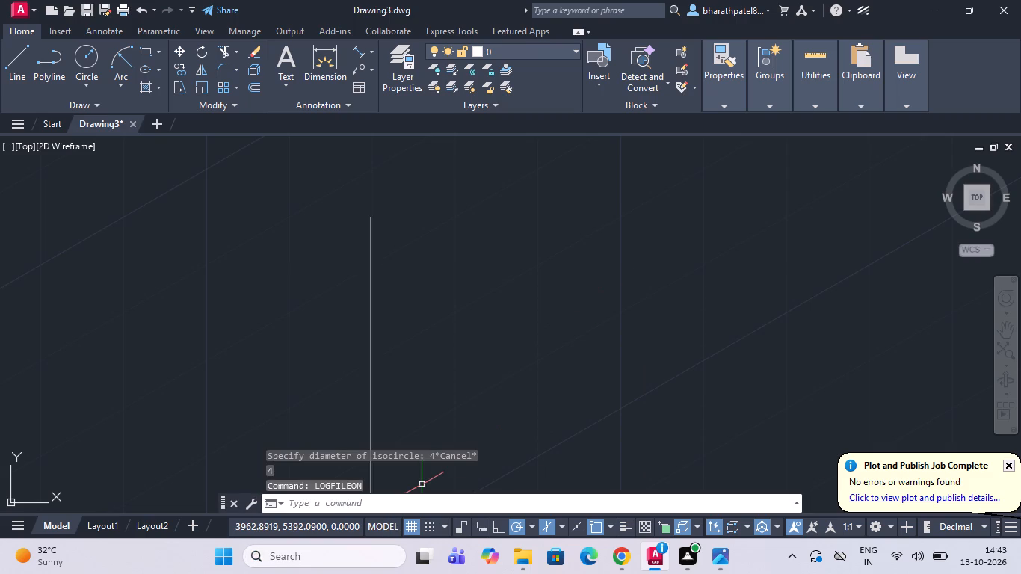
Draw an isocircle with a diameter of 41, centred on the upper end of the 44-unit vertical line.
type("ell")
key("Return")
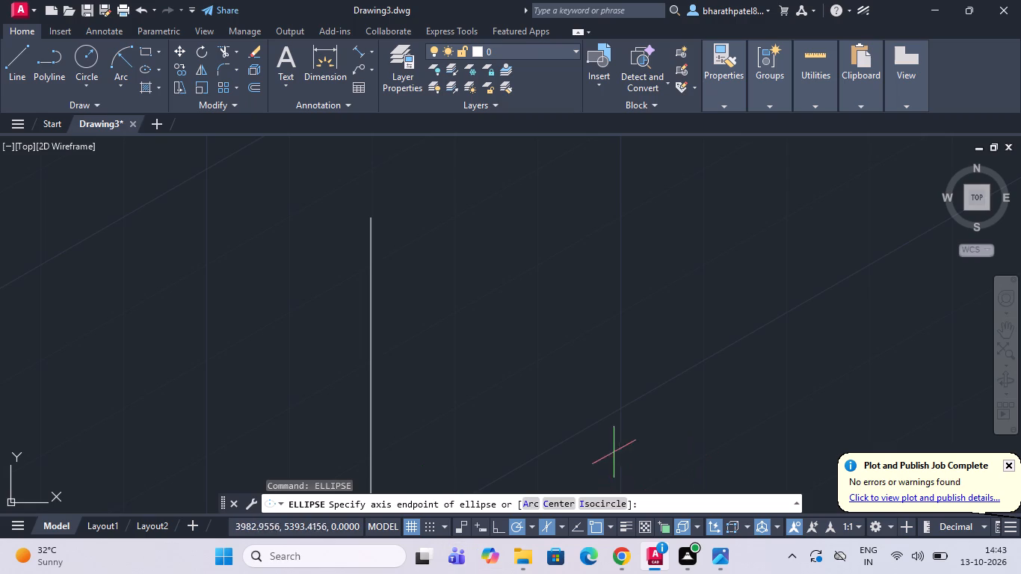
left_click(597, 504)
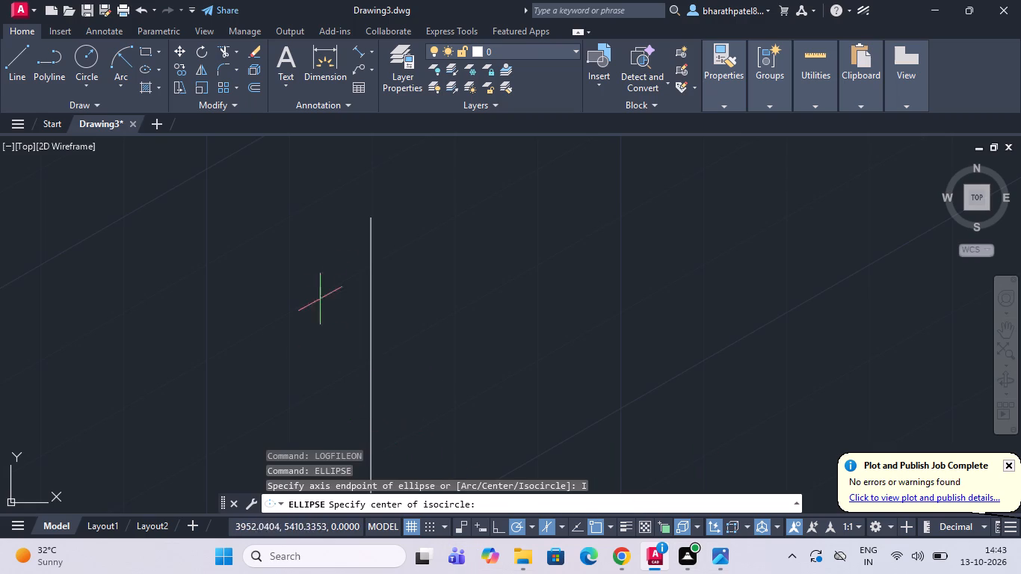
left_click(369, 216)
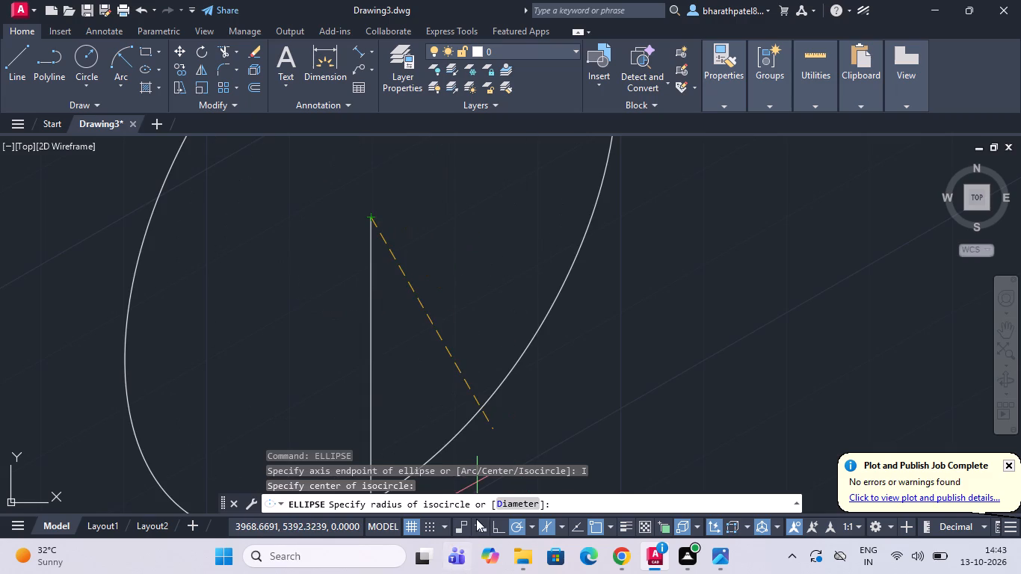
left_click(498, 510)
left_click(504, 504)
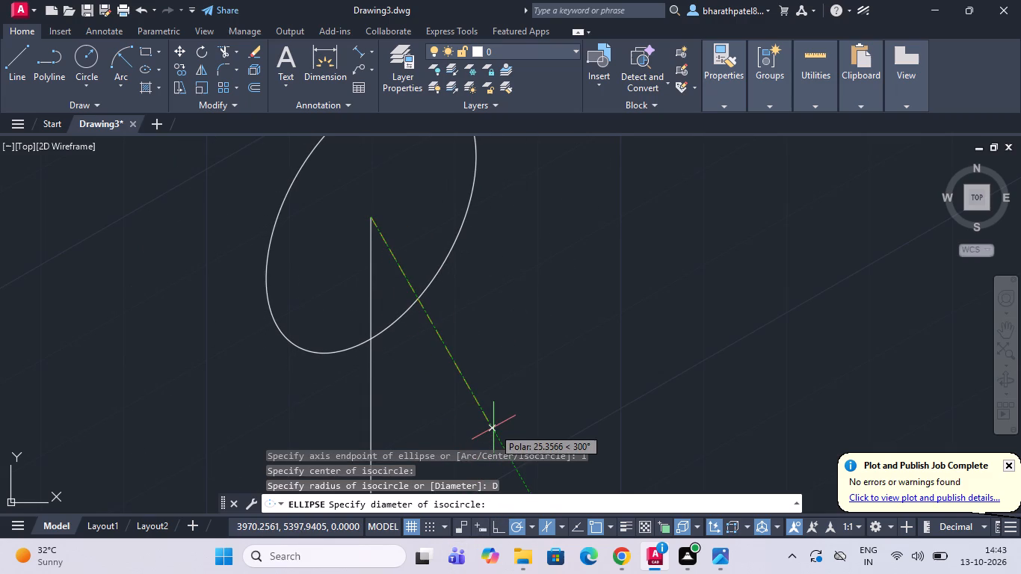
key("4")
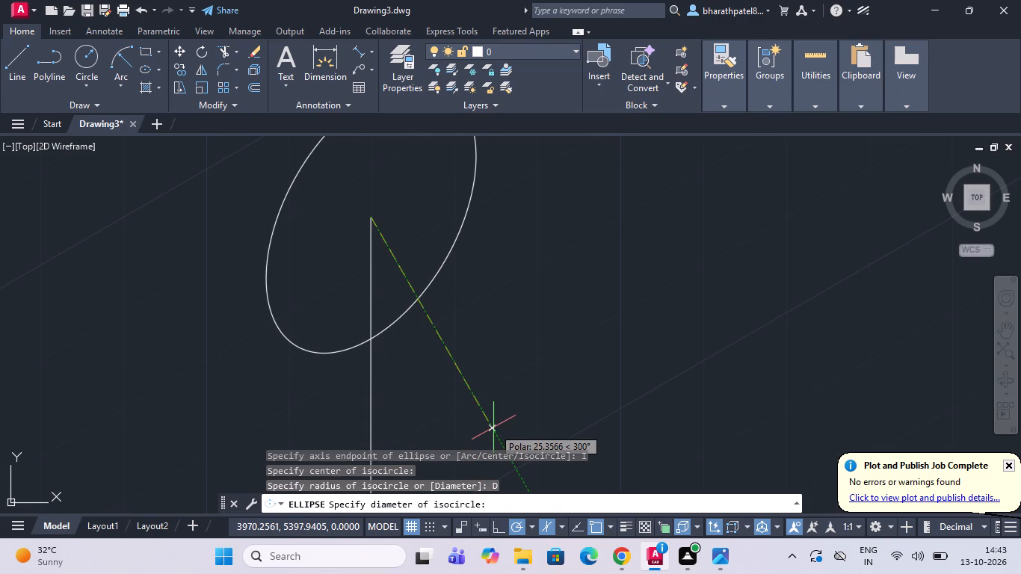
key("1")
key("Return")
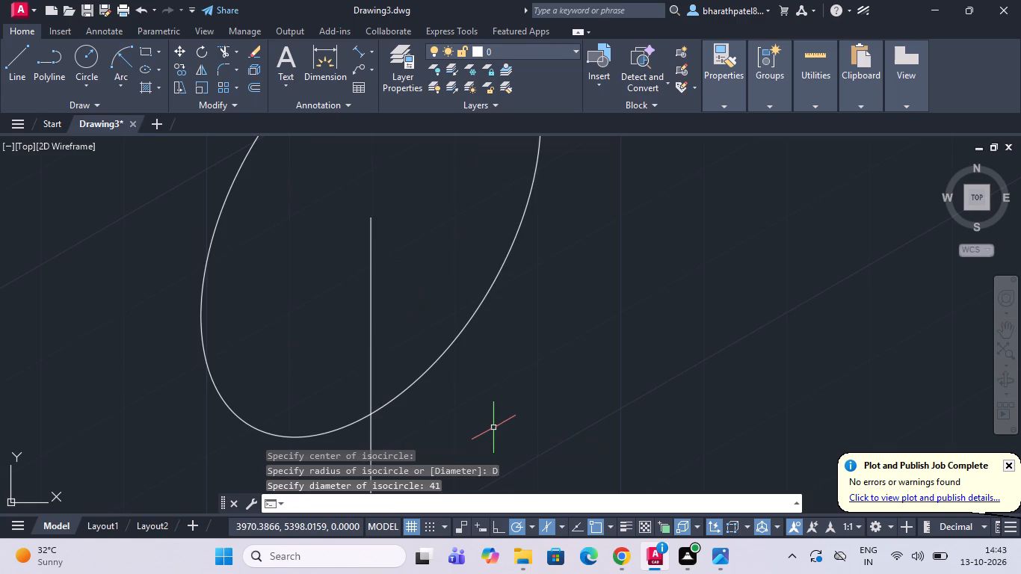
scroll(492, 391, "down", 3)
scroll(476, 448, "up", 2)
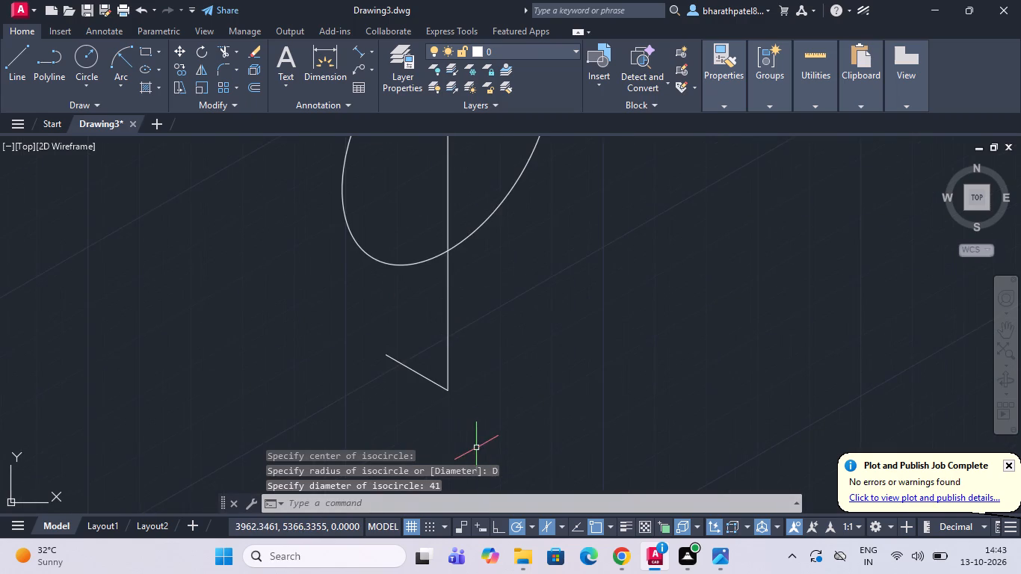
scroll(476, 448, "down", 1)
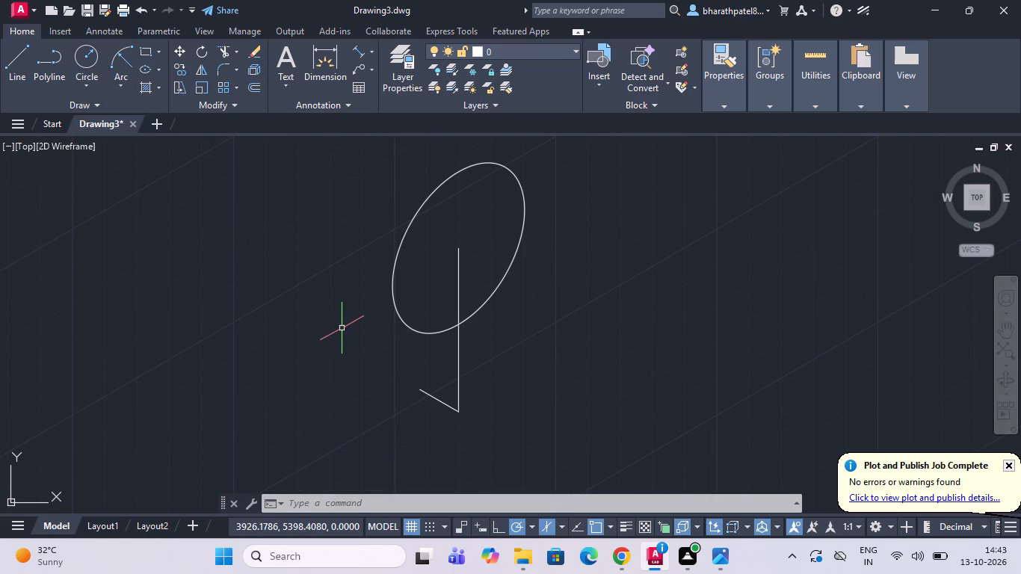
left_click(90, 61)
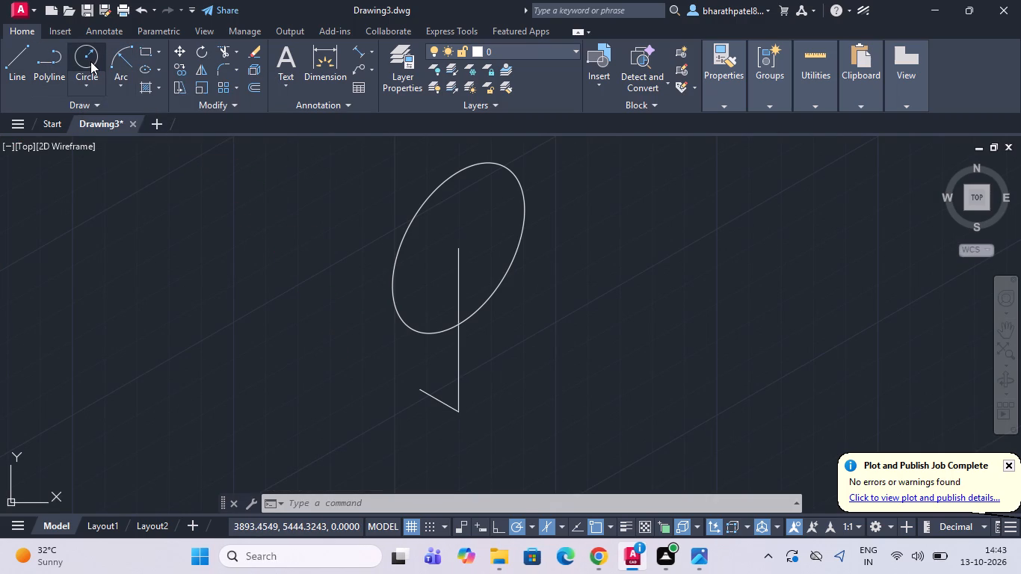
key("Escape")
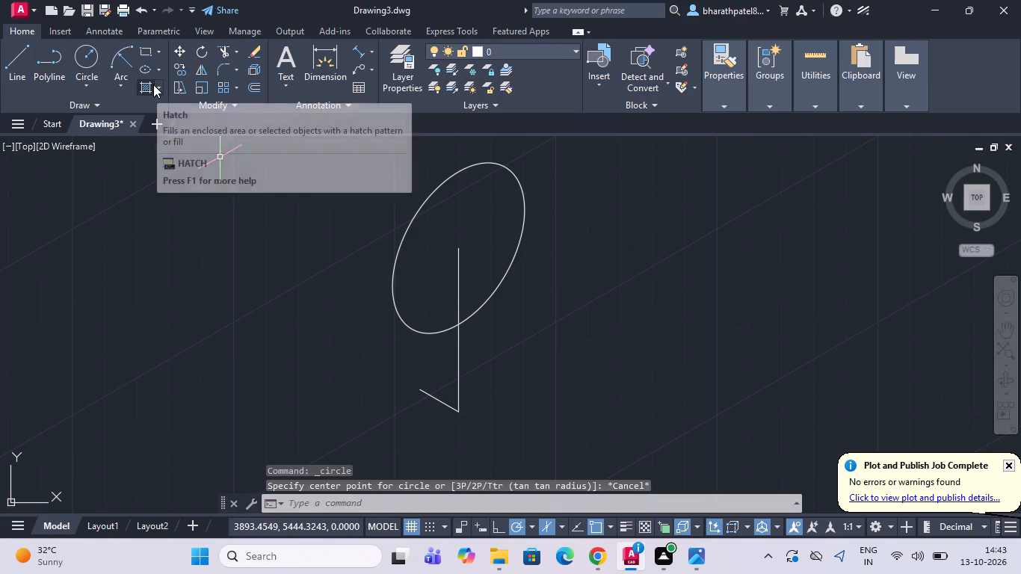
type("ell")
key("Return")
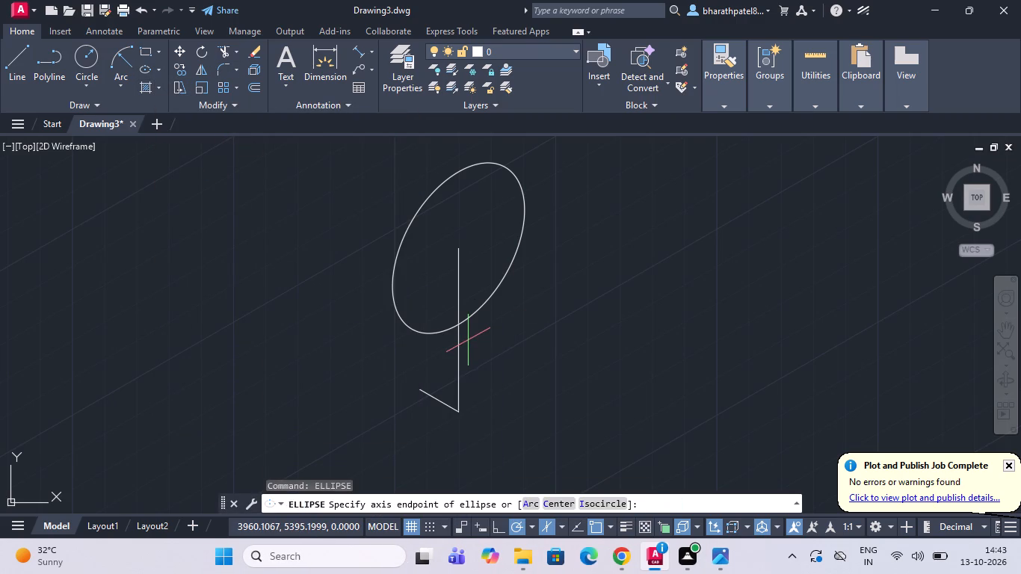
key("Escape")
Draw a concentric isocircle with a diameter of 28, centred on the vertical line's upper end.
type("ell")
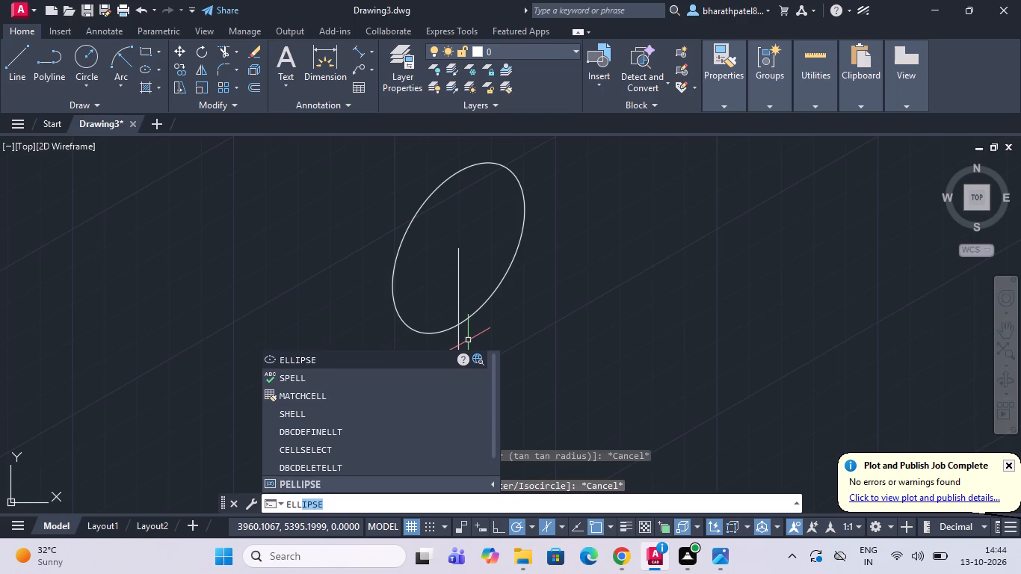
key("Return")
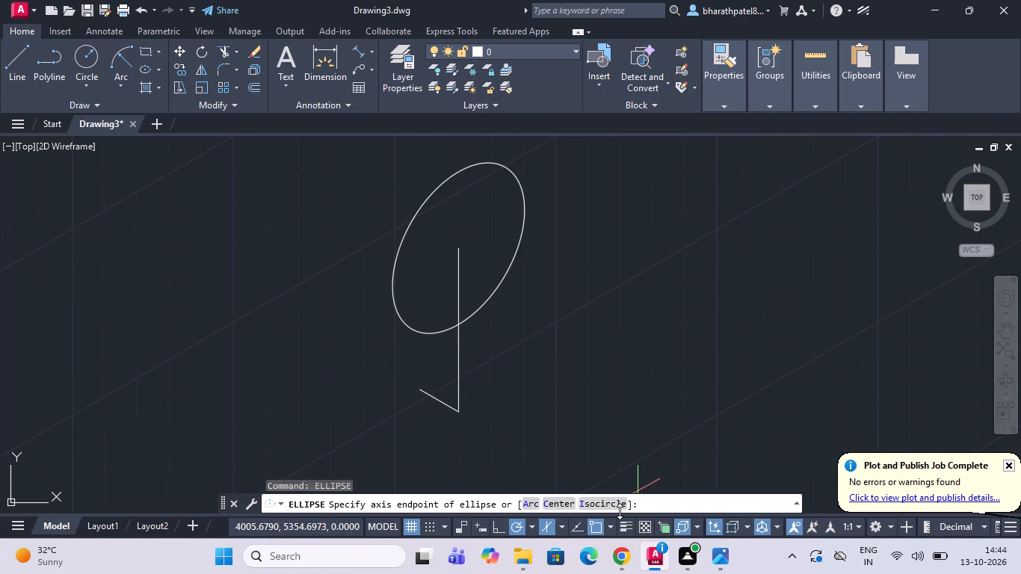
left_click(620, 511)
left_click(615, 502)
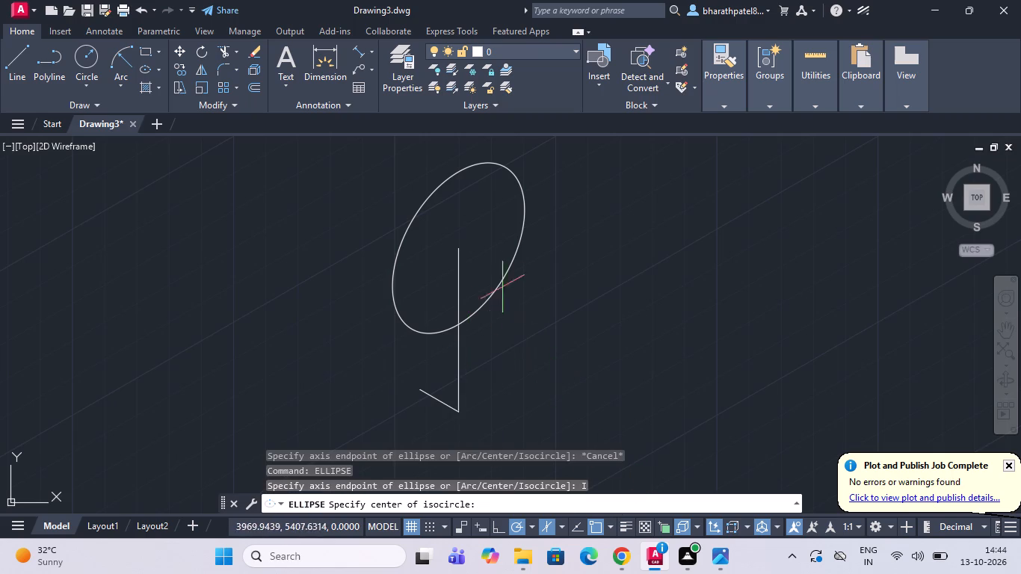
left_click(456, 250)
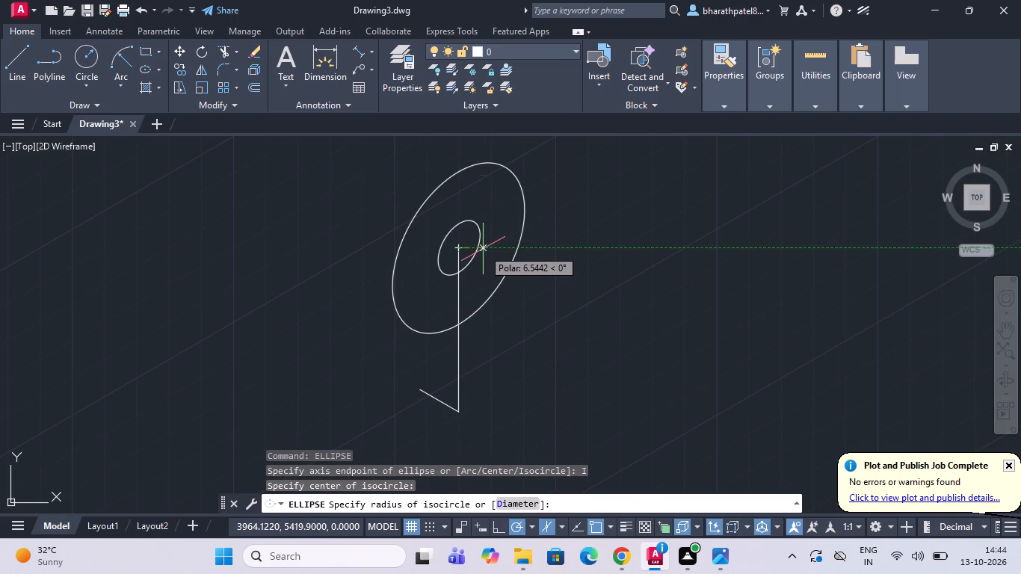
left_click(510, 500)
type("28")
key("Return")
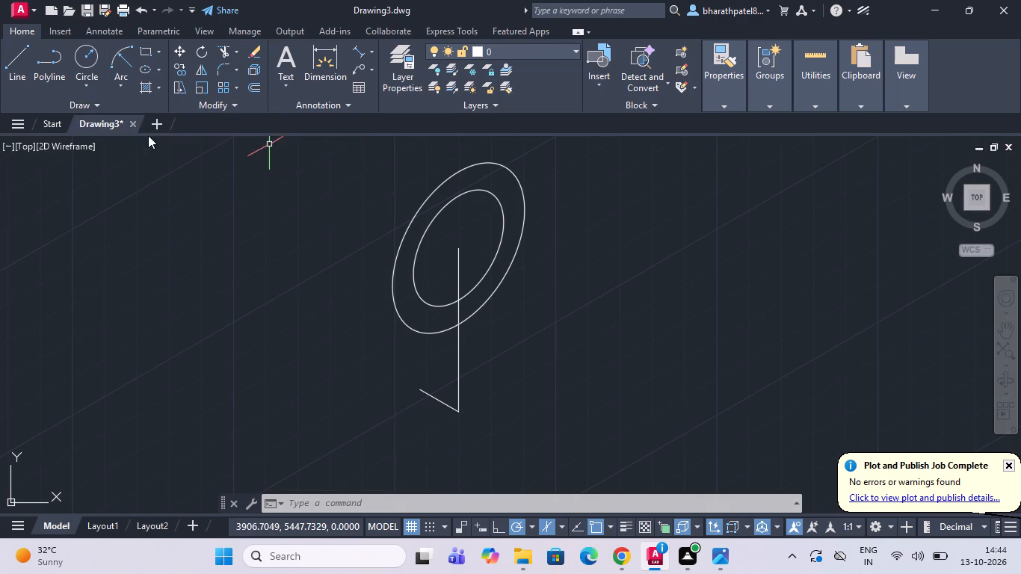
Start a line at the free end of the 12-unit segment and draw a 38-unit segment at 330°.
left_click(20, 55)
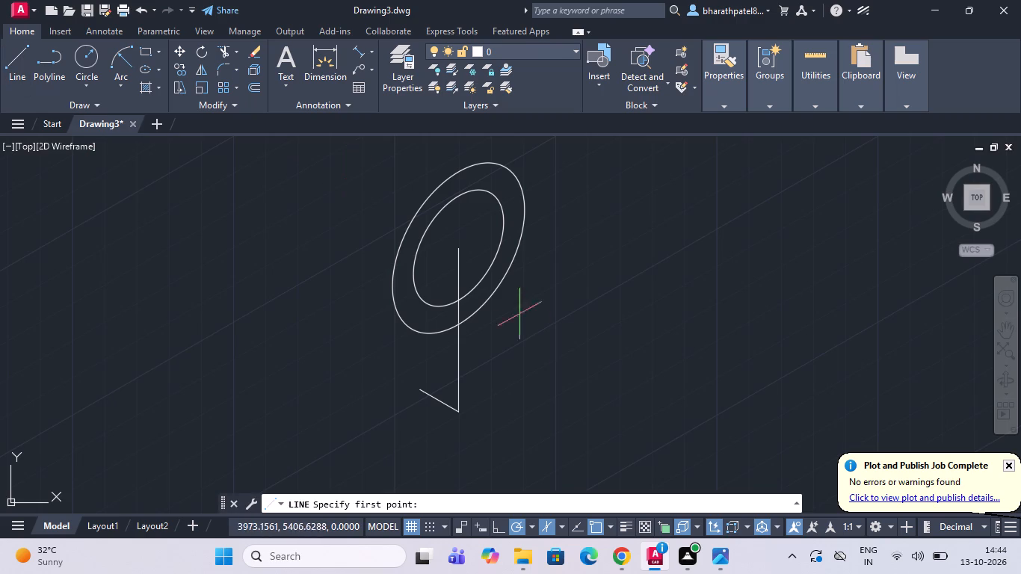
scroll(481, 428, "up", 2)
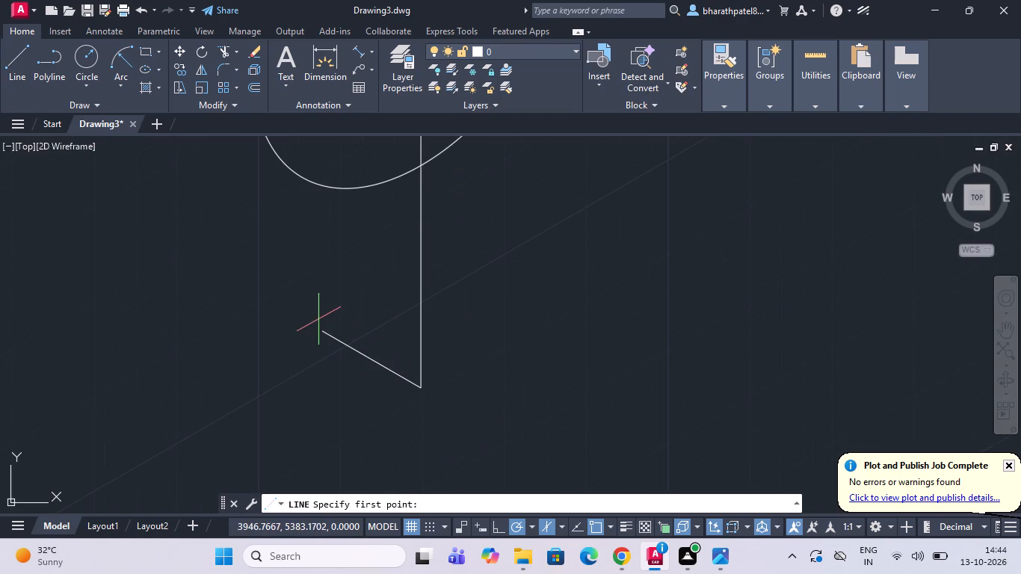
left_click(324, 332)
scroll(452, 412, "up", 2)
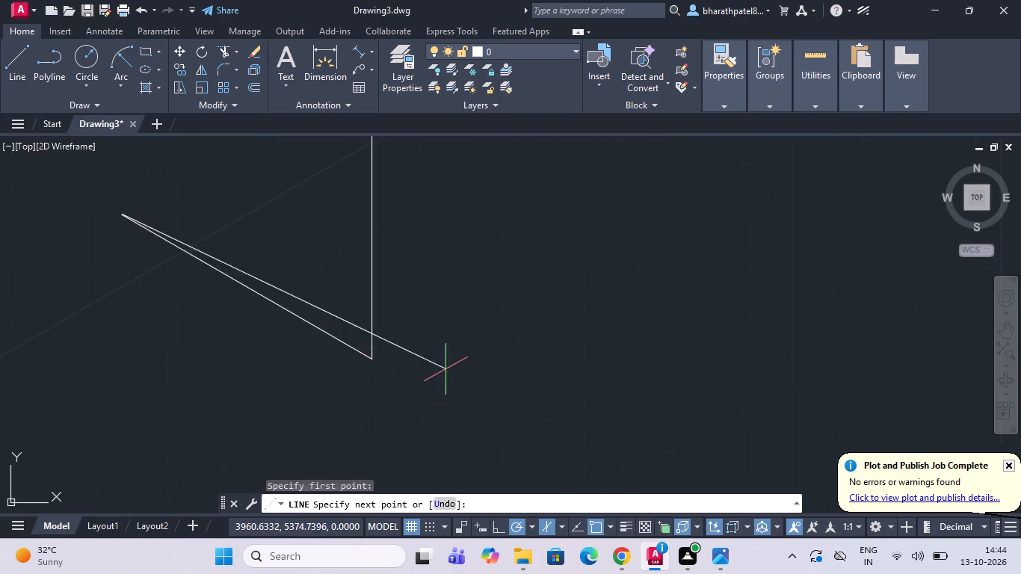
scroll(445, 357, "down", 3)
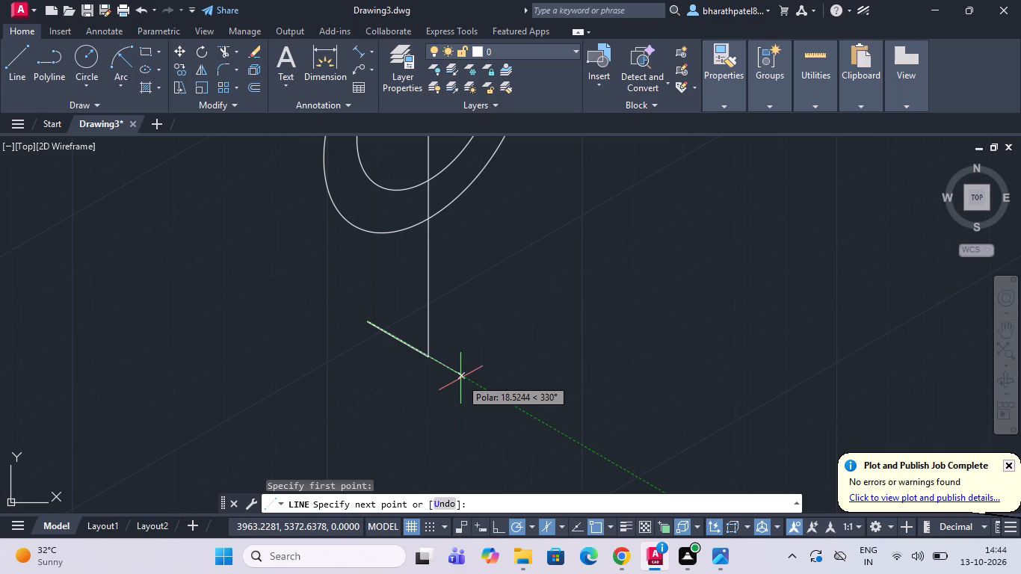
type("38")
key("Return")
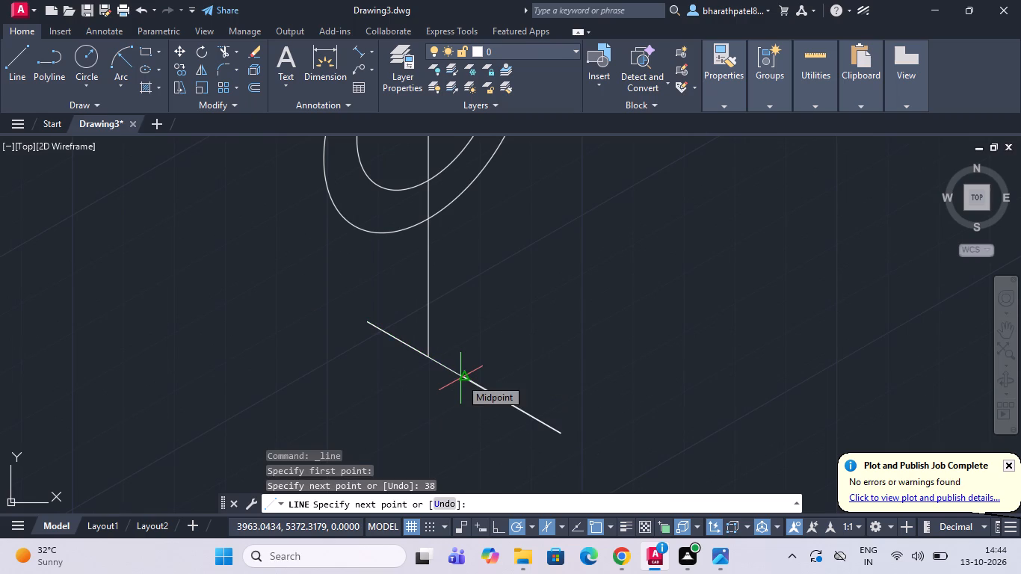
Continue from the 38-unit segment's lower end with a 16-unit segment at 210°.
scroll(566, 468, "up", 1)
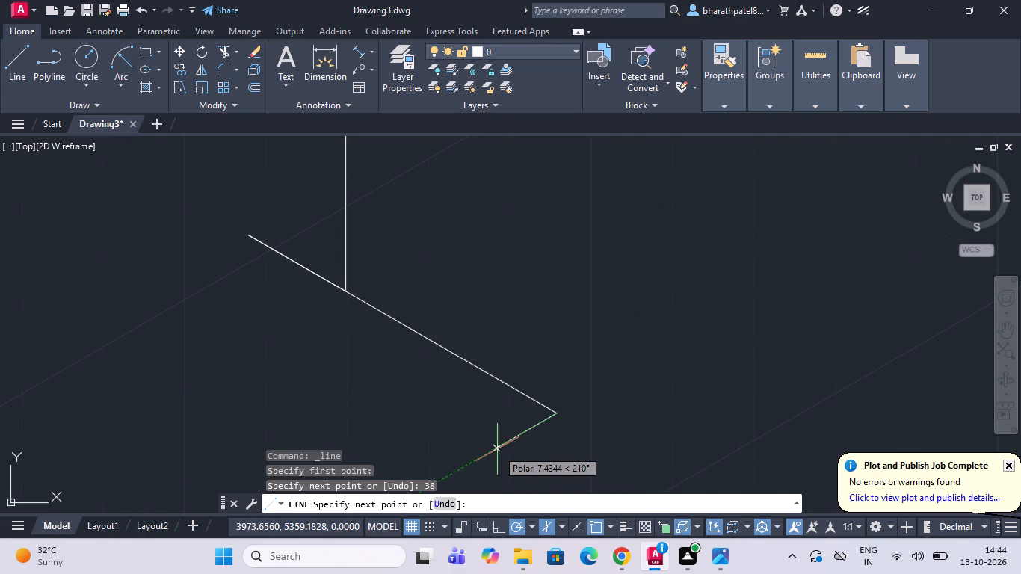
key("1")
key("6")
key("Return")
Continue the line from the end of the 16-unit segment with a 24-unit segment at 330°.
scroll(500, 425, "down", 2)
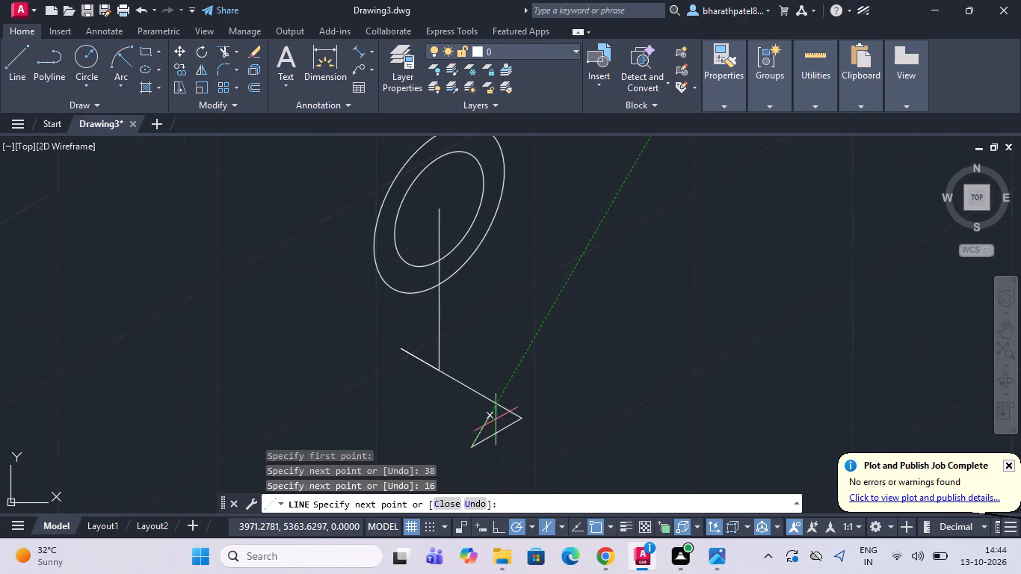
scroll(495, 454, "up", 1)
scroll(495, 454, "down", 1)
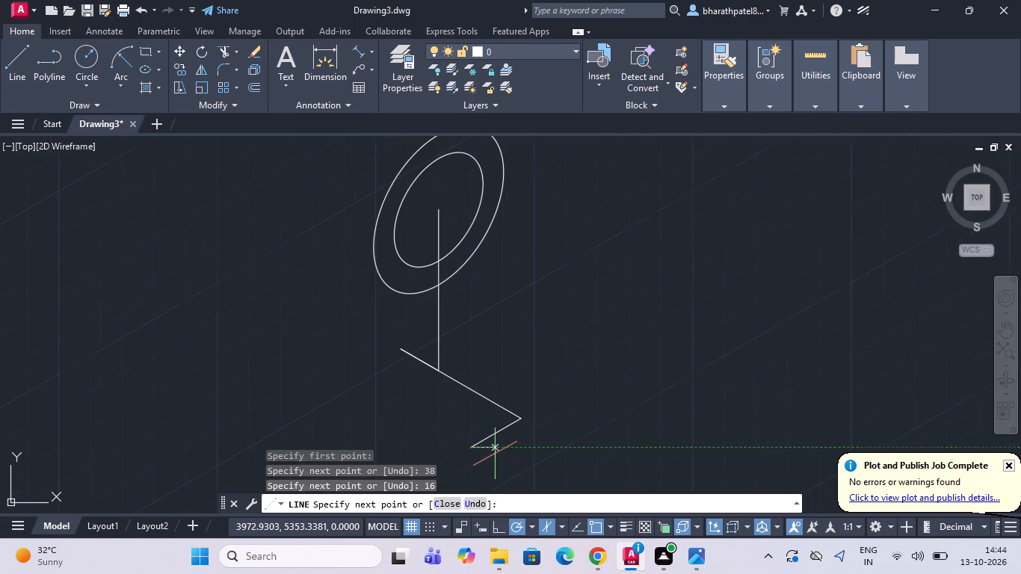
scroll(534, 463, "down", 2)
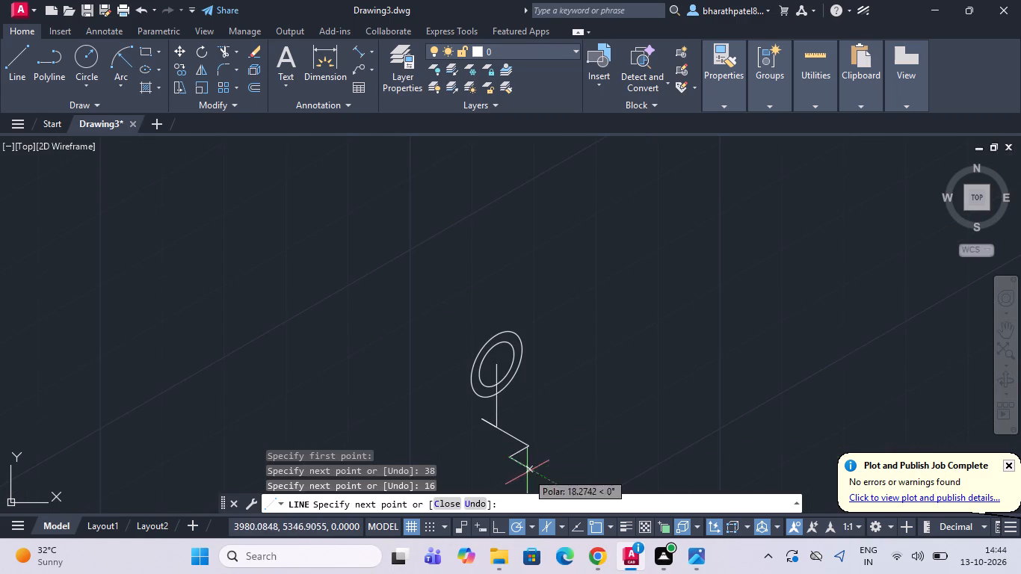
scroll(455, 376, "down", 2)
scroll(487, 459, "up", 4)
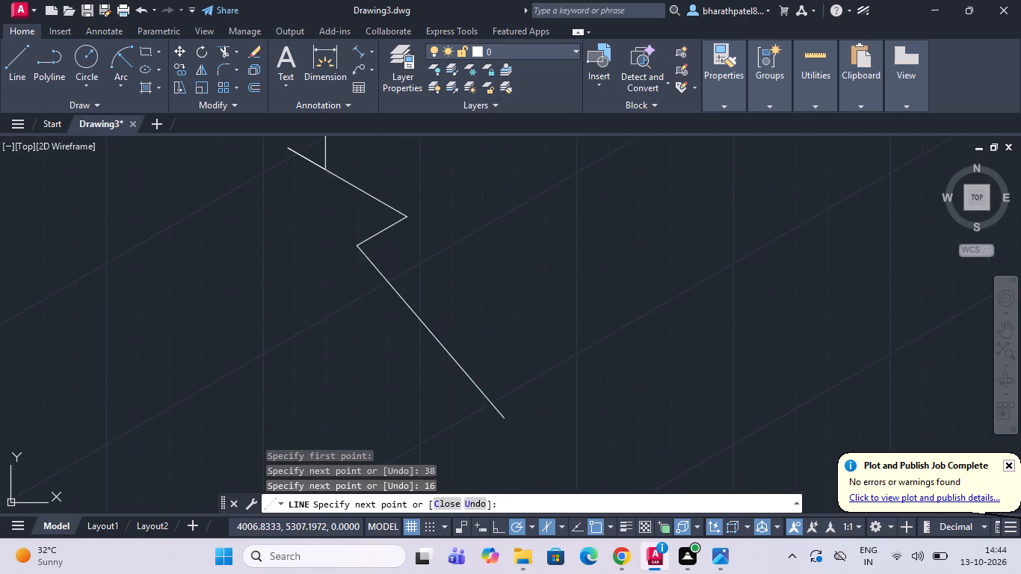
scroll(509, 433, "down", 1)
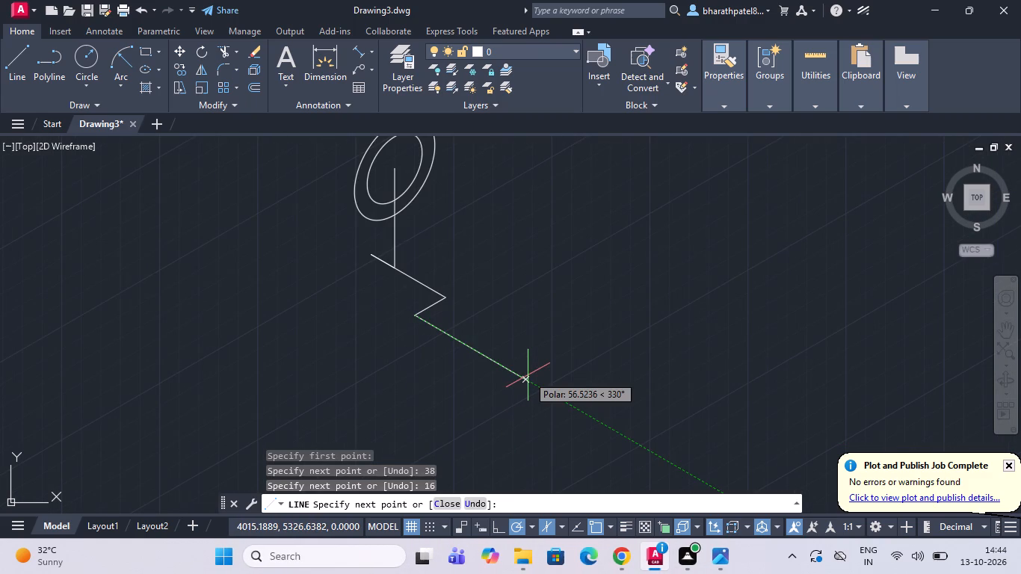
type("24")
key("Return")
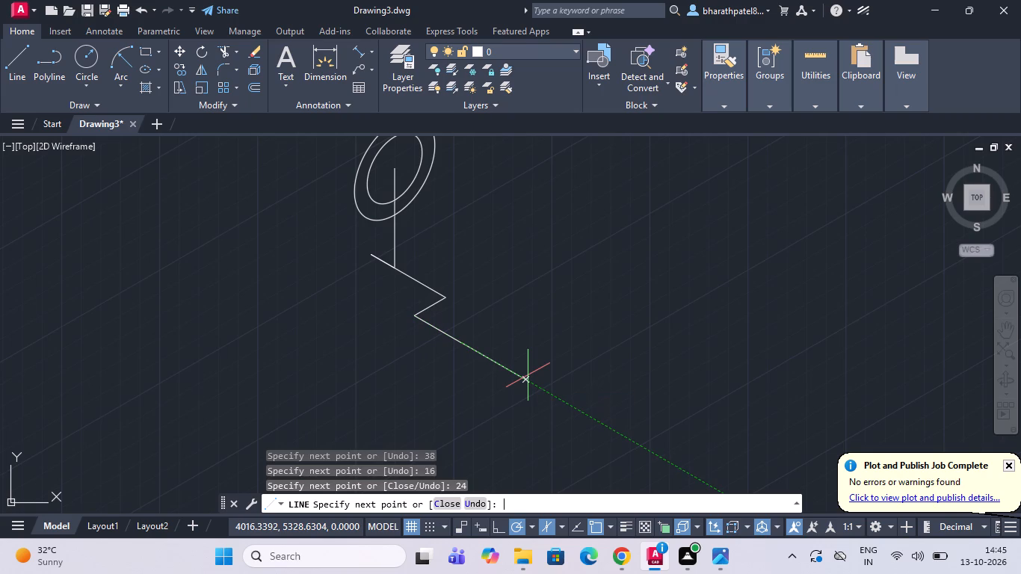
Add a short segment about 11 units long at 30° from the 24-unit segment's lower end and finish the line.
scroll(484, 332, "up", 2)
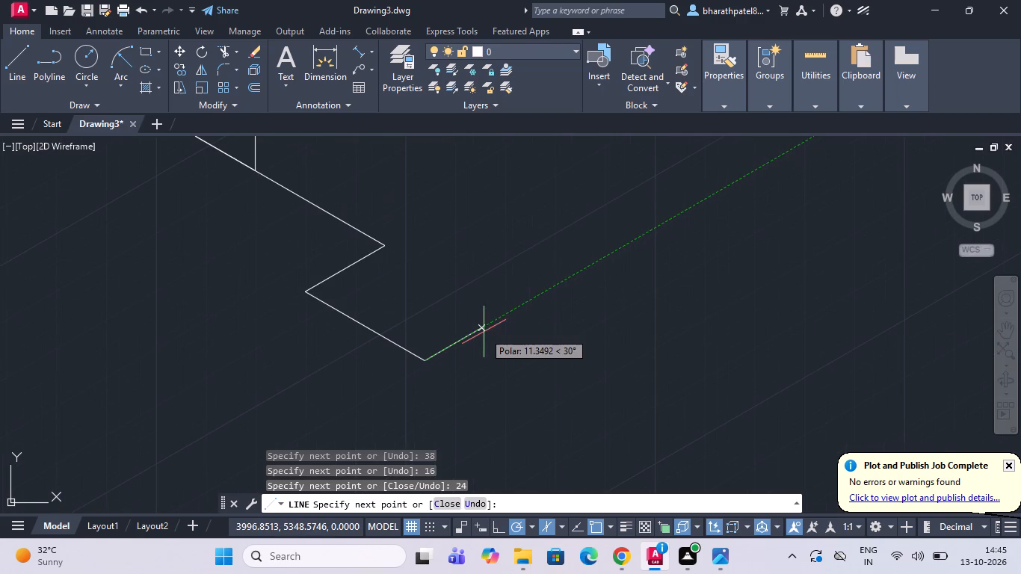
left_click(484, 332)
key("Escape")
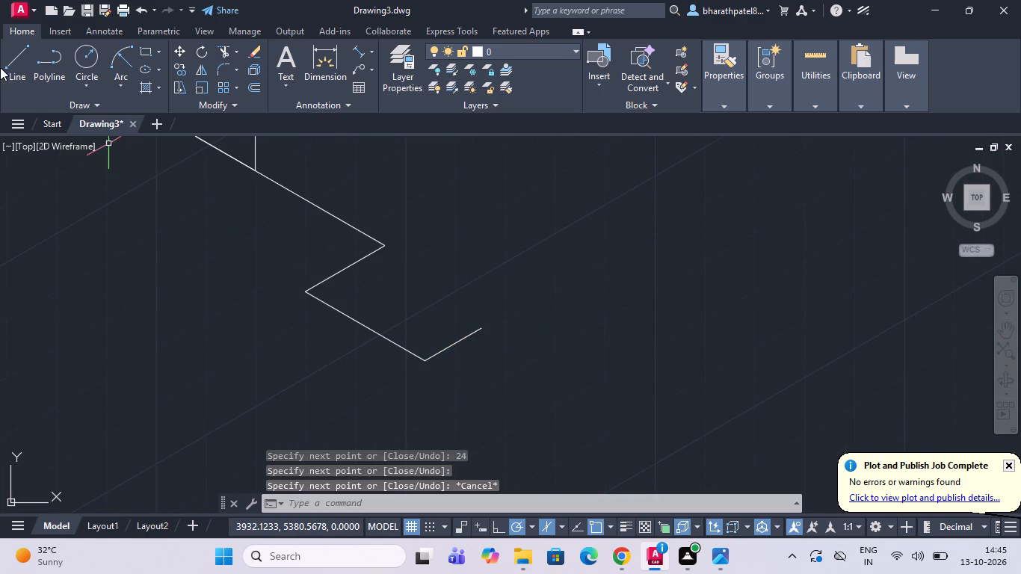
Start a line at the lower end of the 24-unit segment and draw a 16-unit segment at 330°.
left_click(11, 66)
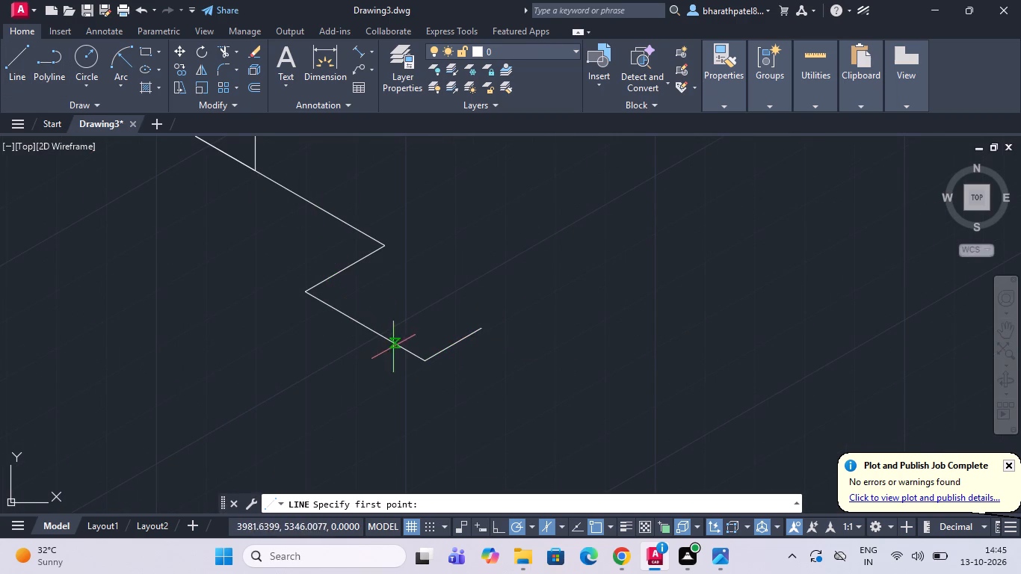
left_click(422, 365)
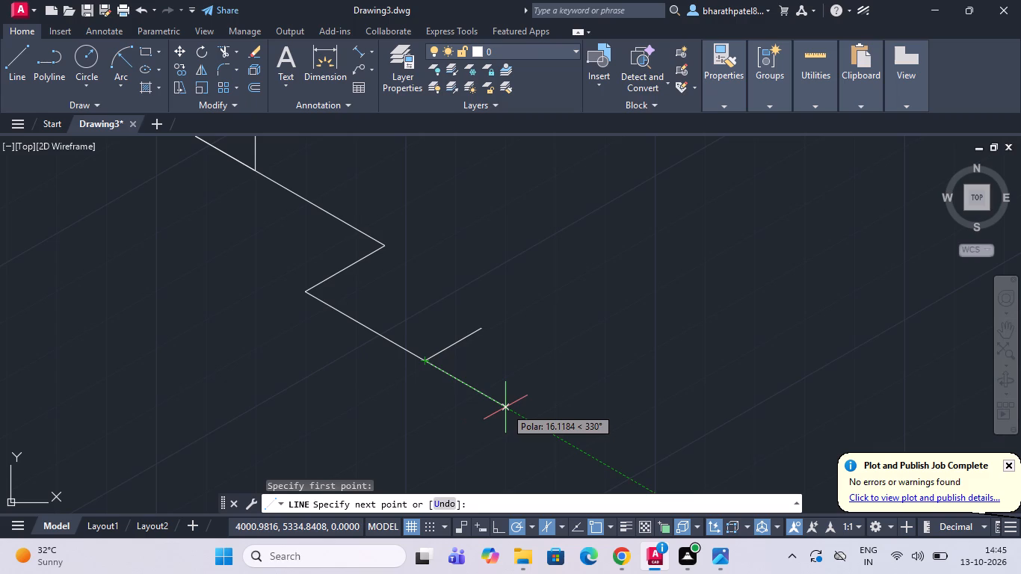
key("1")
key("6")
key("Return")
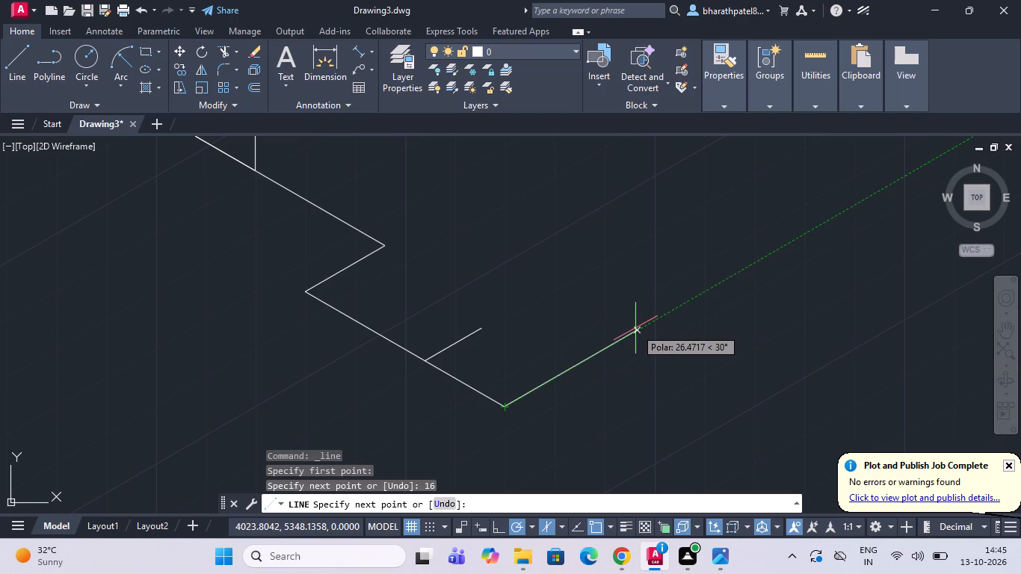
Continue from the new segment's lower end with a 16-unit segment at 30° and finish the line.
key("1")
key("6")
key("Return")
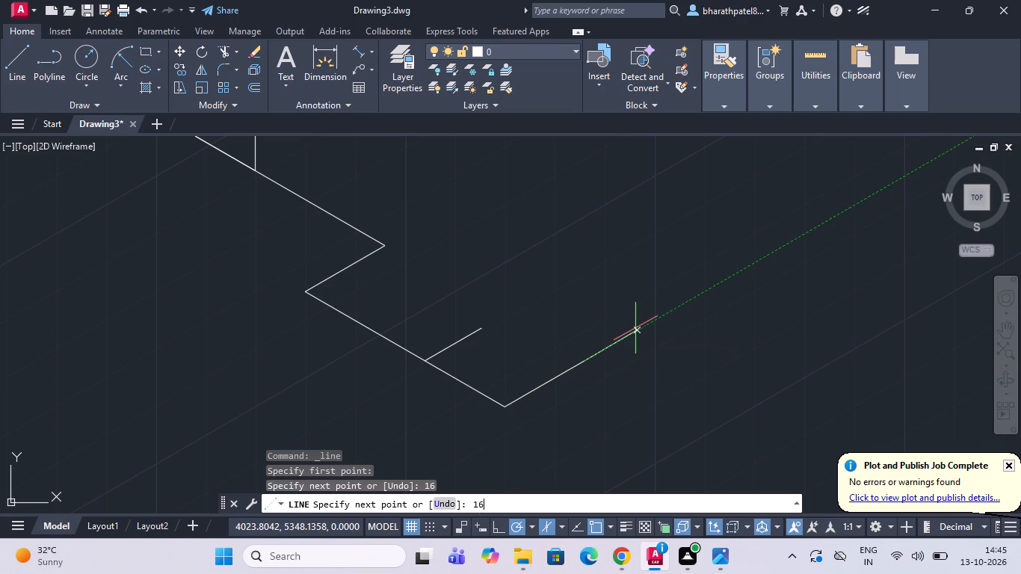
scroll(283, 299, "down", 2)
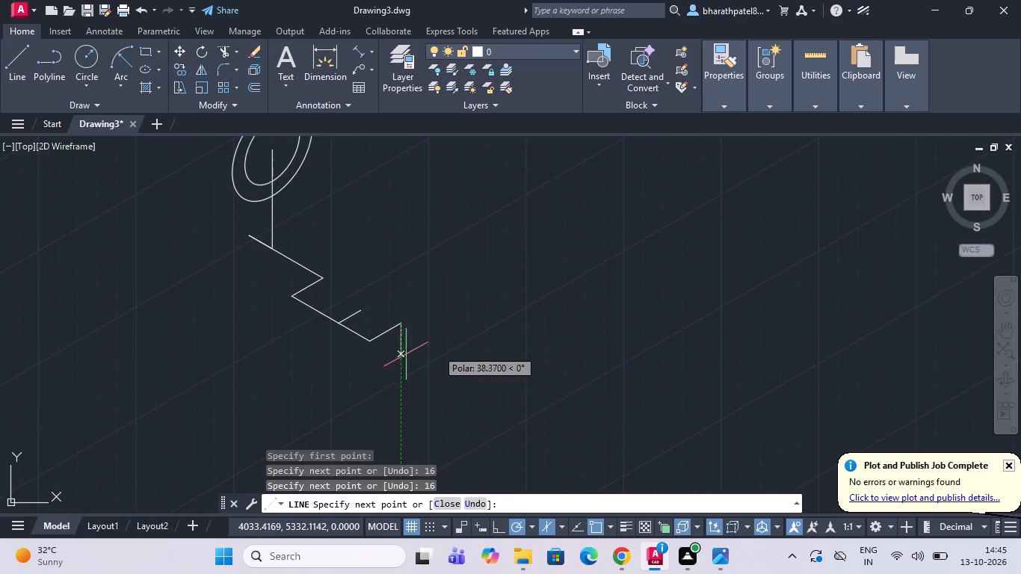
scroll(404, 354, "up", 3)
scroll(404, 354, "down", 2)
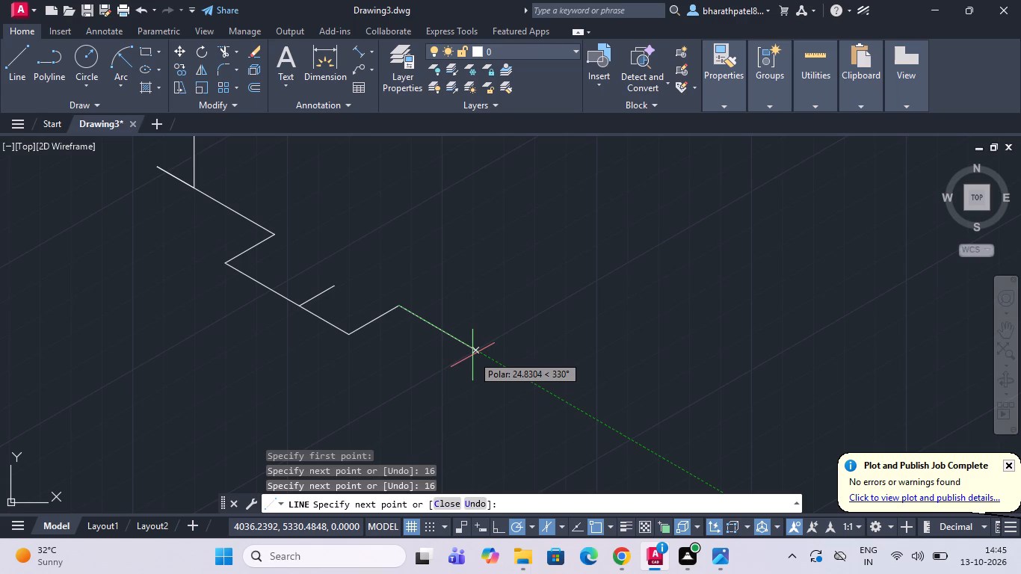
key("Escape")
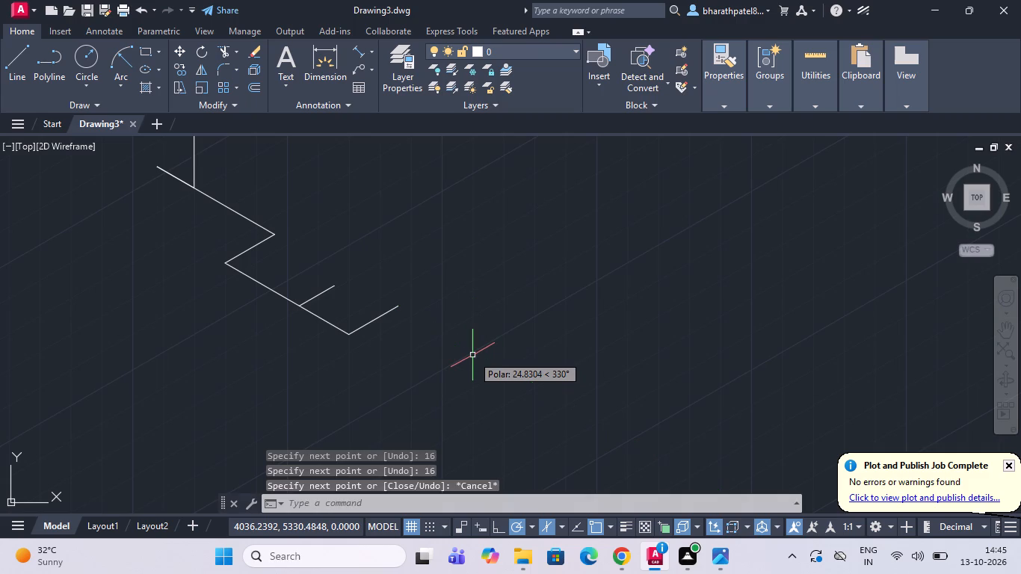
Draw a horizontal line from the 24-unit segment's lower end to the free end of the 16-unit segment at 30°.
scroll(454, 348, "down", 2)
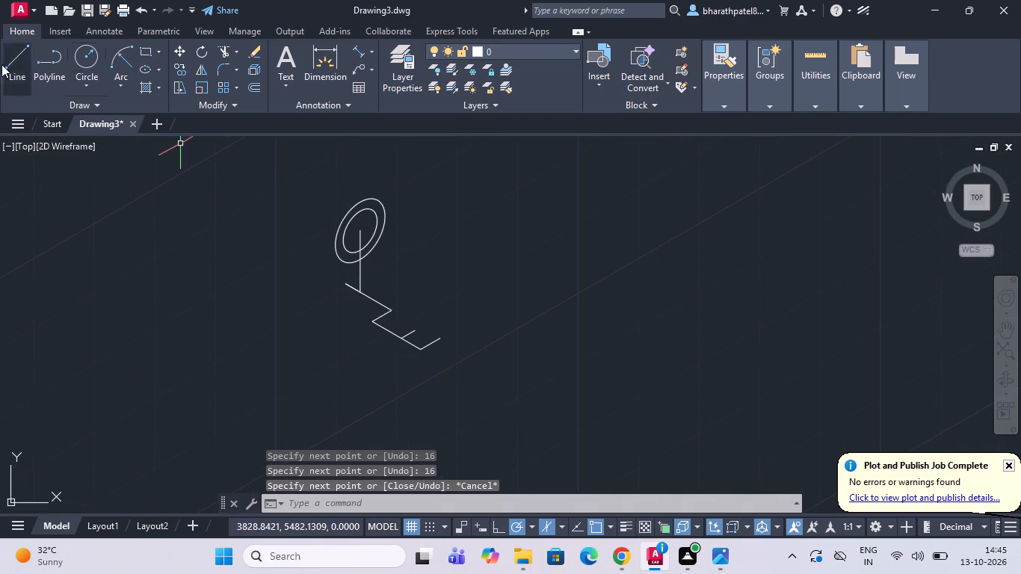
left_click(22, 66)
scroll(402, 340, "up", 3)
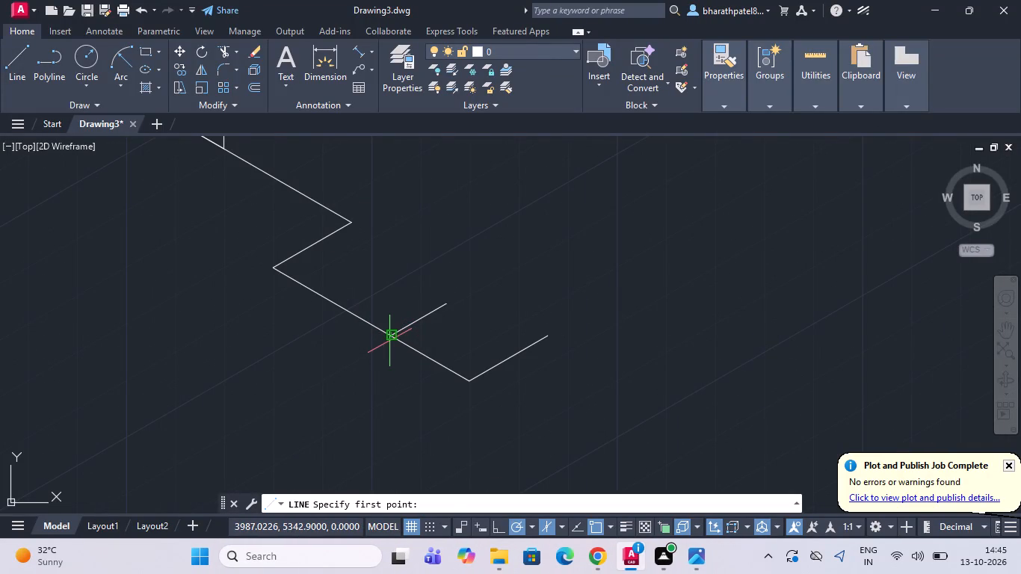
left_click(391, 338)
scroll(555, 322, "up", 2)
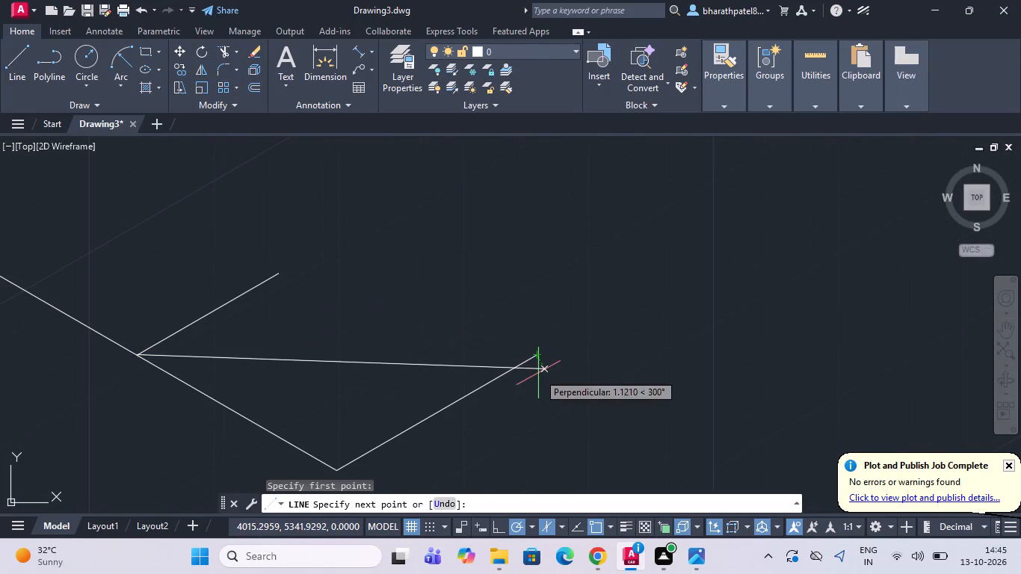
left_click(539, 357)
key("Escape")
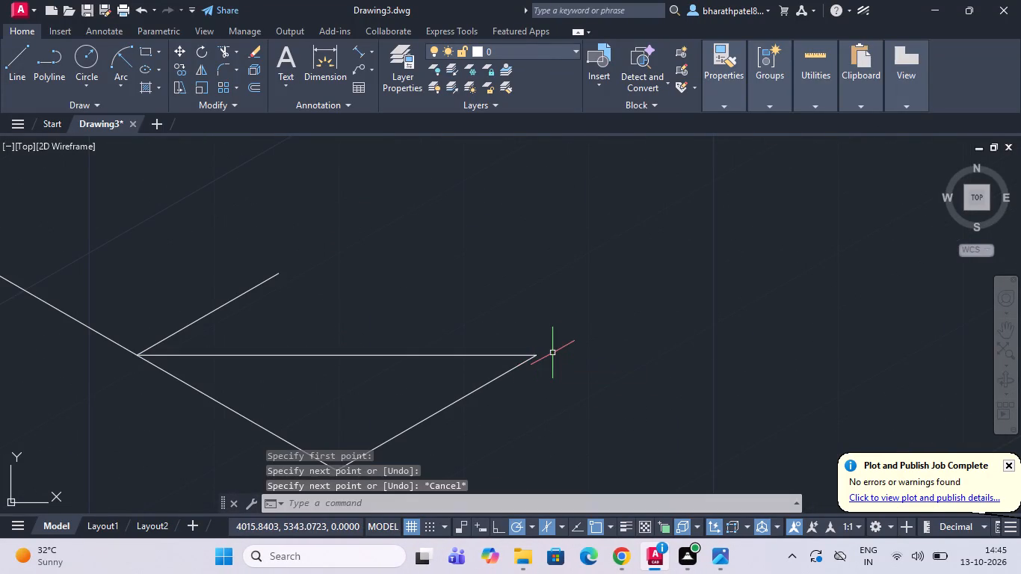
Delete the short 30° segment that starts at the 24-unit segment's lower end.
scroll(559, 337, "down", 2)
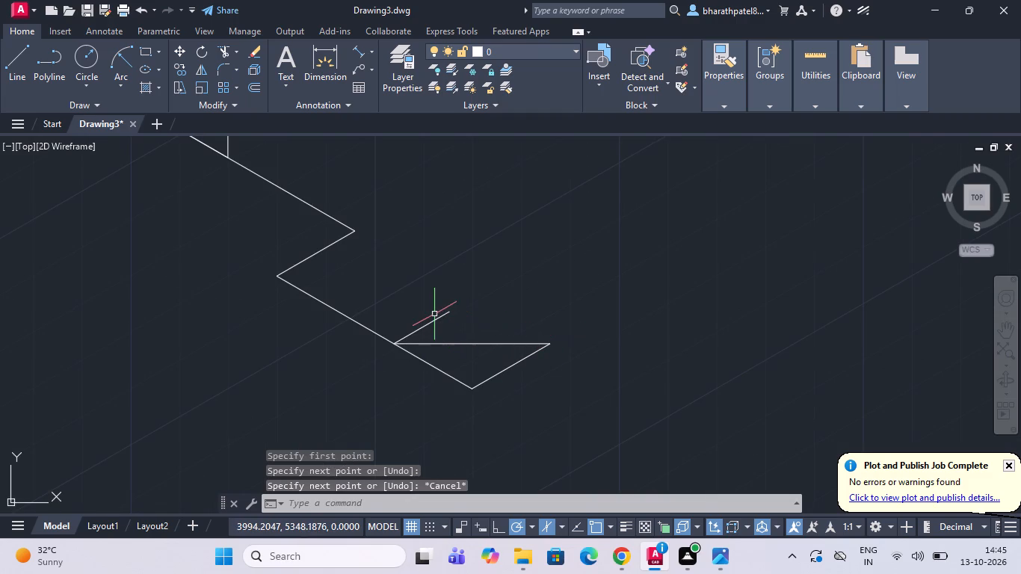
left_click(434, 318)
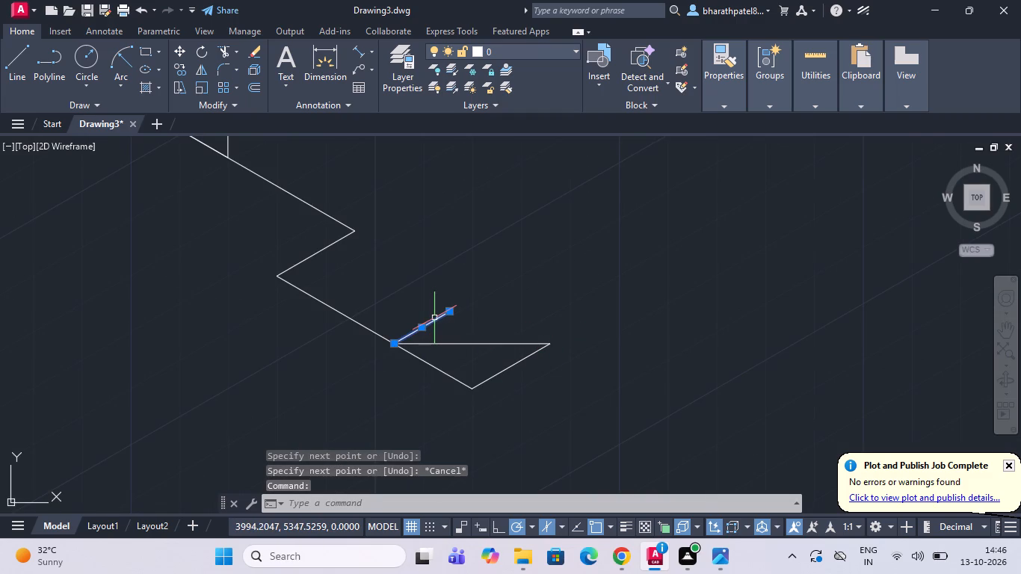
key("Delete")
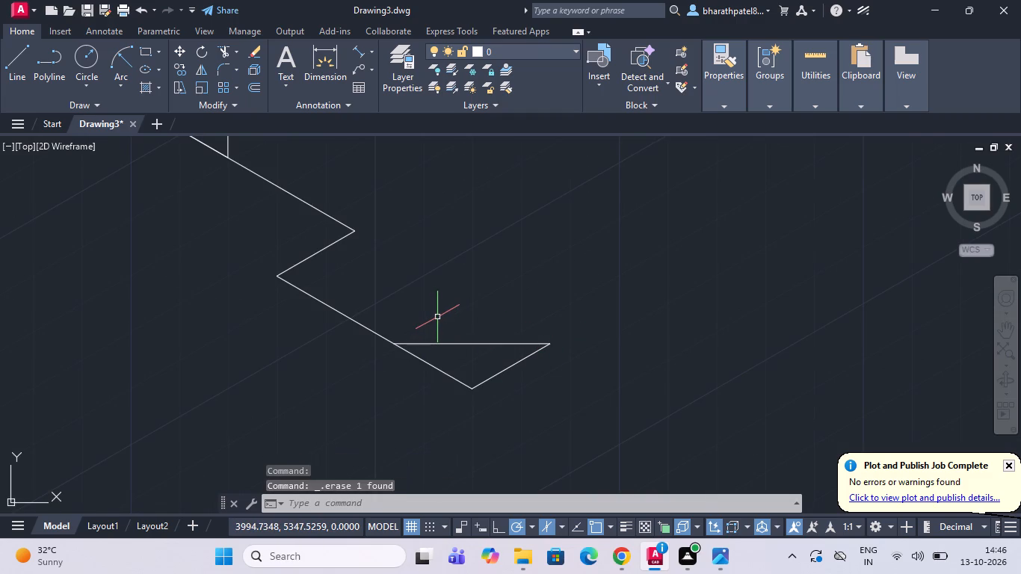
Trim away the two 16-unit construction segments below the horizontal line.
left_click(223, 52)
left_click_drag(406, 374, 439, 366)
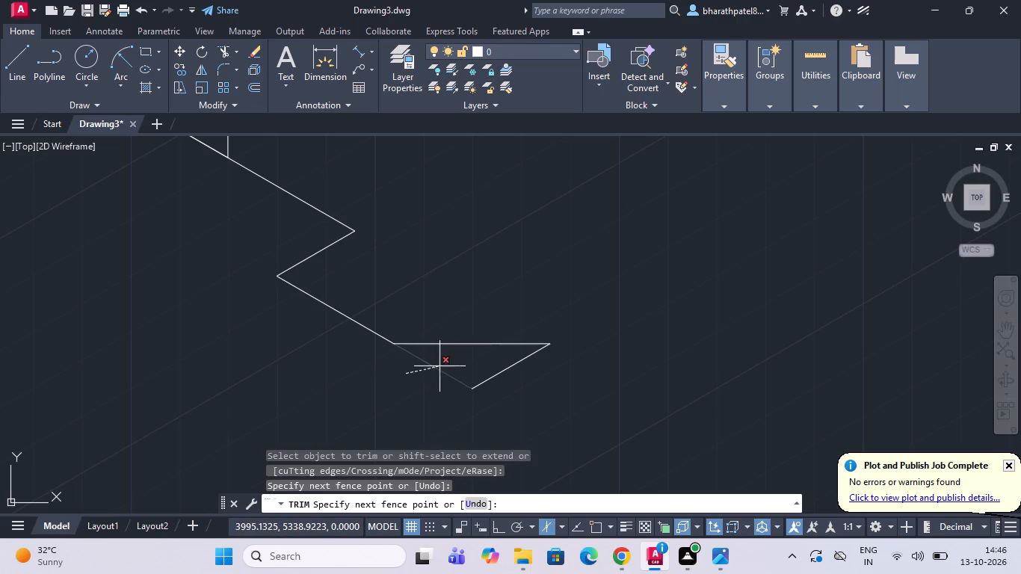
left_click_drag(439, 366, 505, 377)
Draw a 16-unit vertical line upward from the corner where the 210° segment meets the 24-unit segment.
scroll(505, 378, "down", 1)
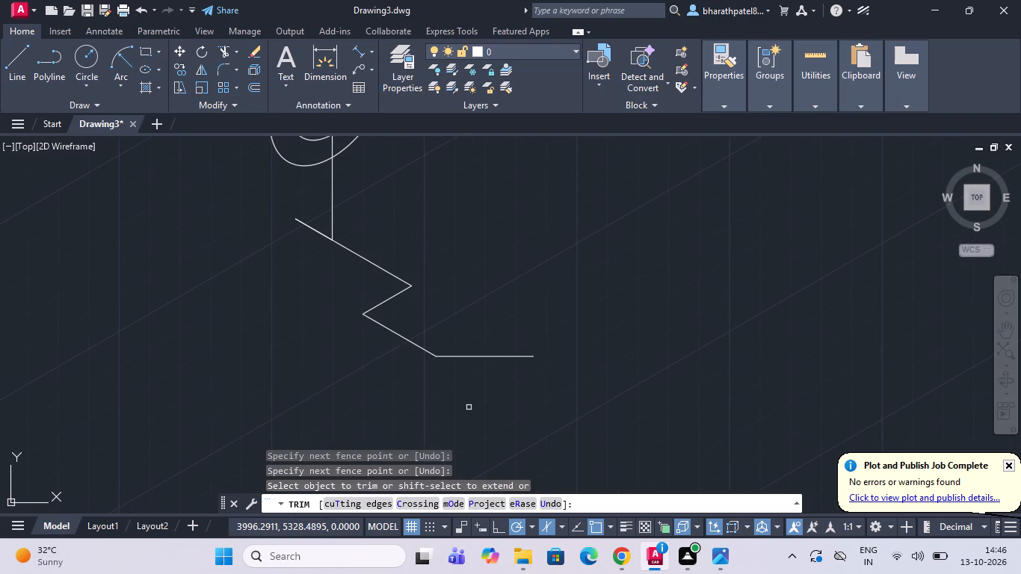
scroll(469, 407, "down", 1)
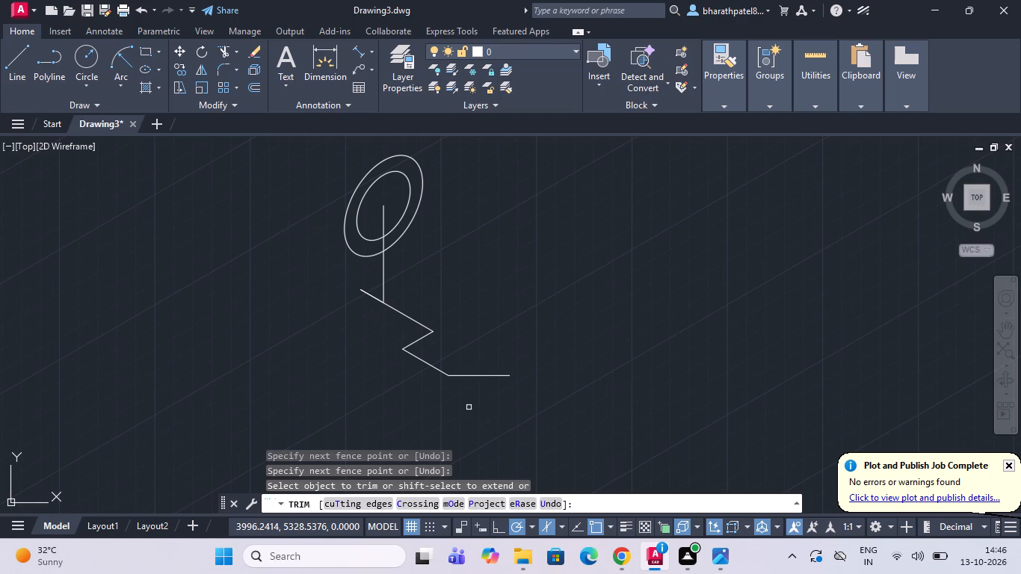
left_click(13, 72)
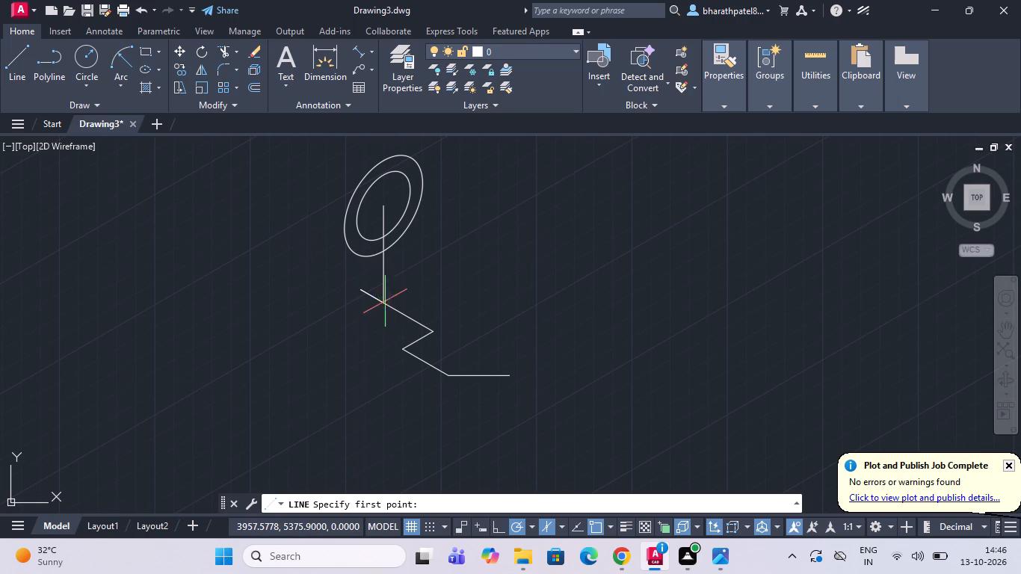
left_click(401, 348)
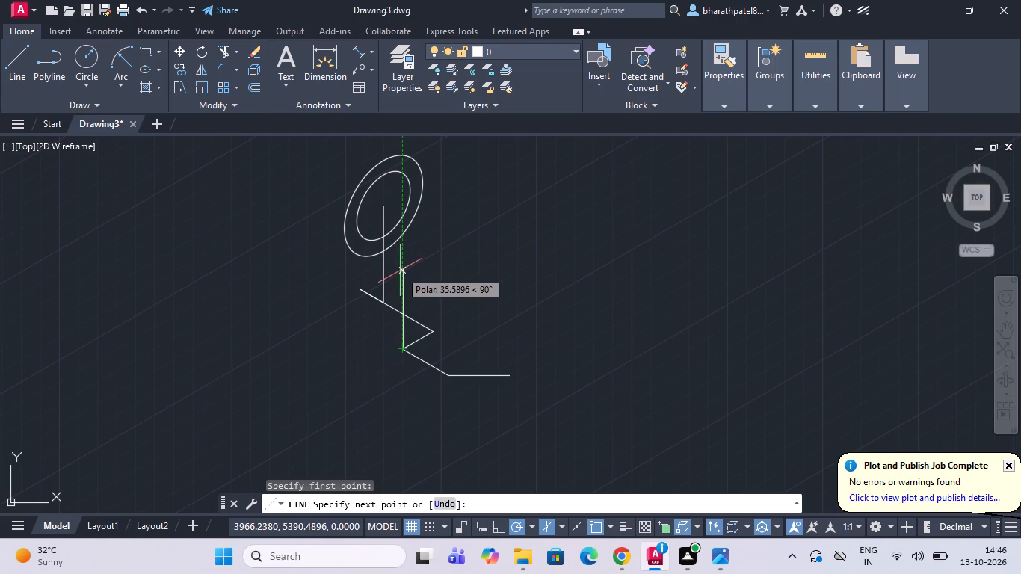
type("16")
key("Return")
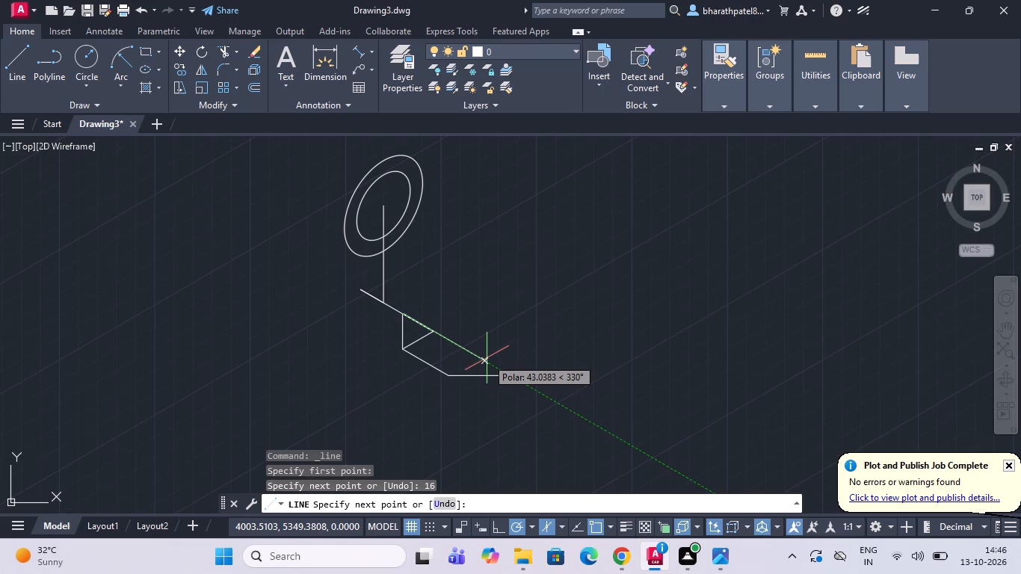
Continue from the vertical line's upper end with a 24-unit segment at 330° and a 16-unit horizontal segment at 0°.
type("24")
key("Return")
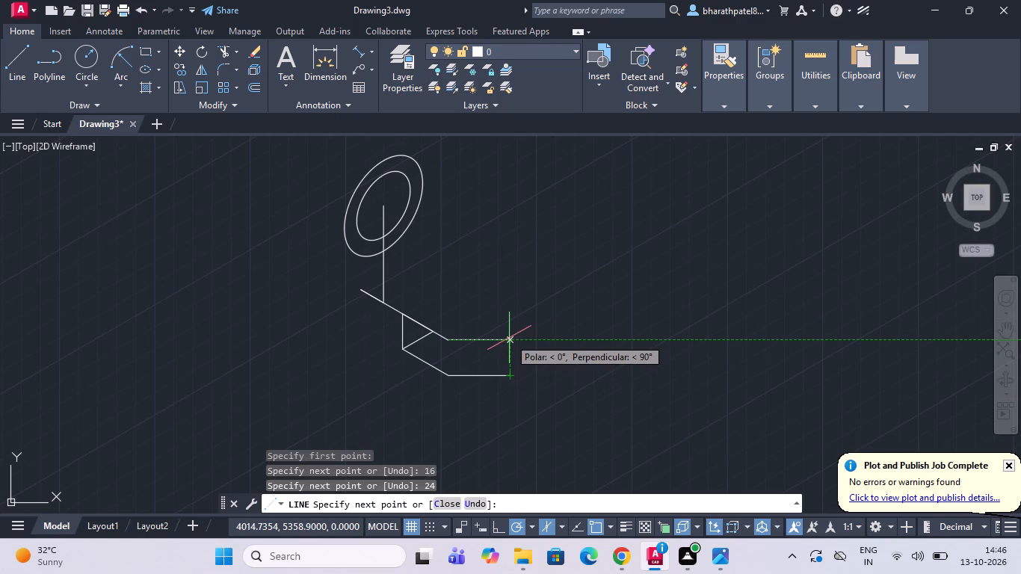
type("16")
key("Return")
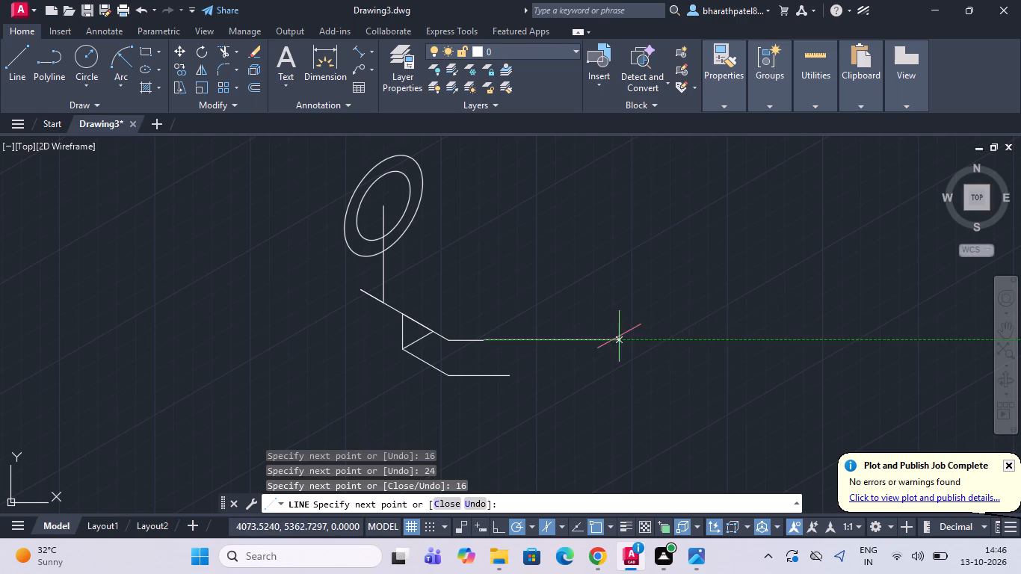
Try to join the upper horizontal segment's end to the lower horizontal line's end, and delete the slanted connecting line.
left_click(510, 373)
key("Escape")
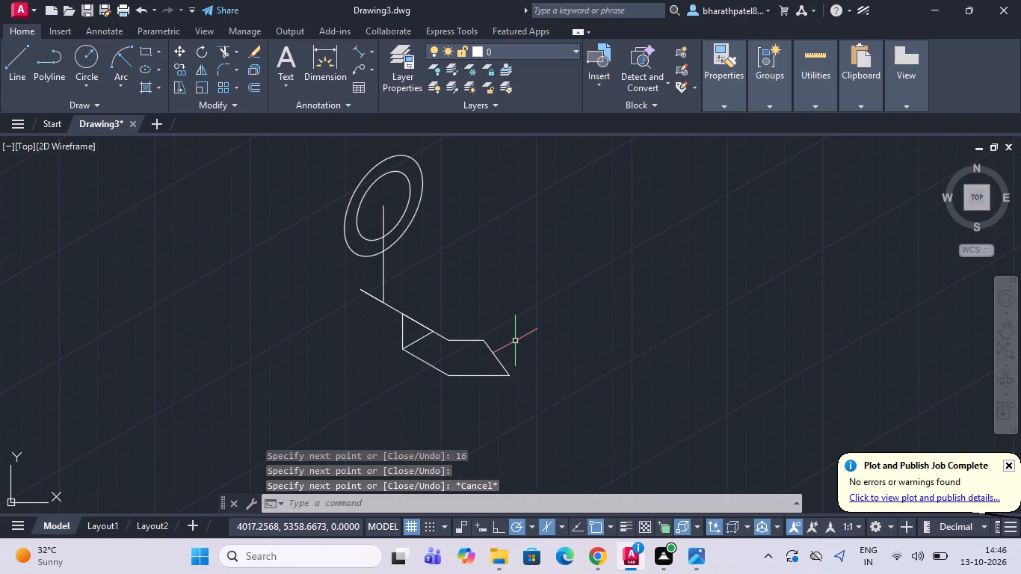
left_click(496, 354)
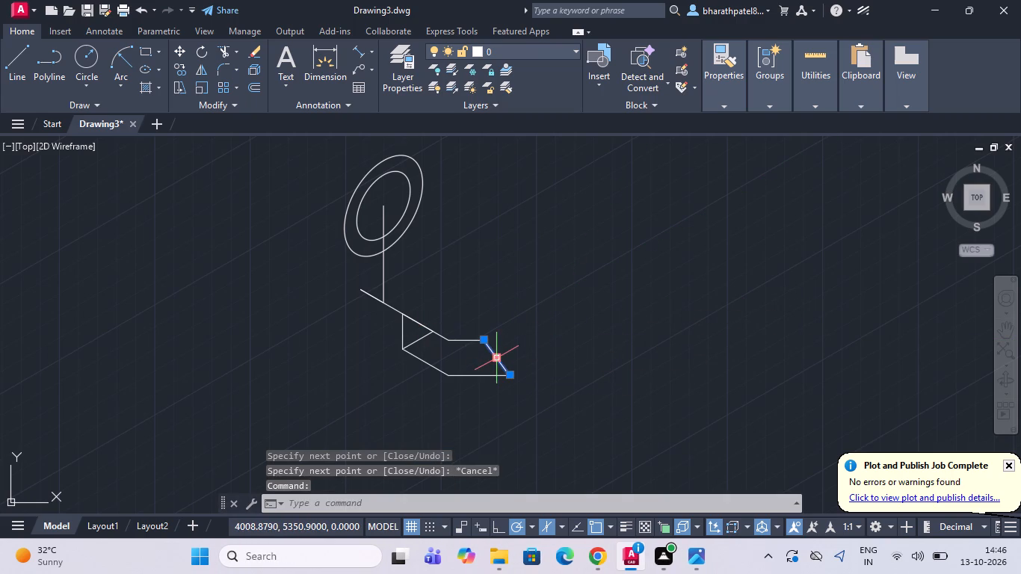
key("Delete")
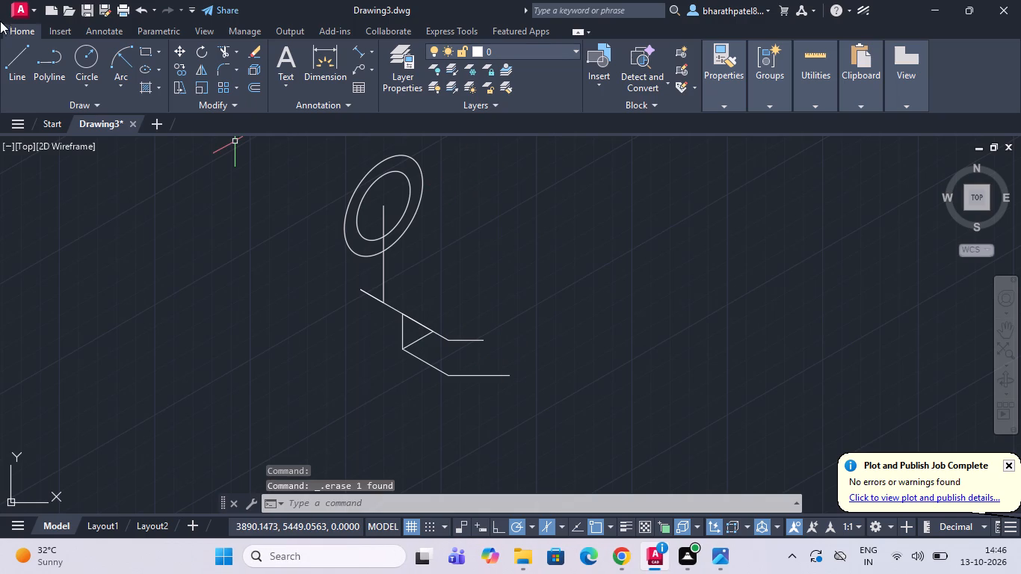
Draw a vertical line about 55 units upward from the free end of the base's lower horizontal line.
left_click_drag(22, 56, 24, 44)
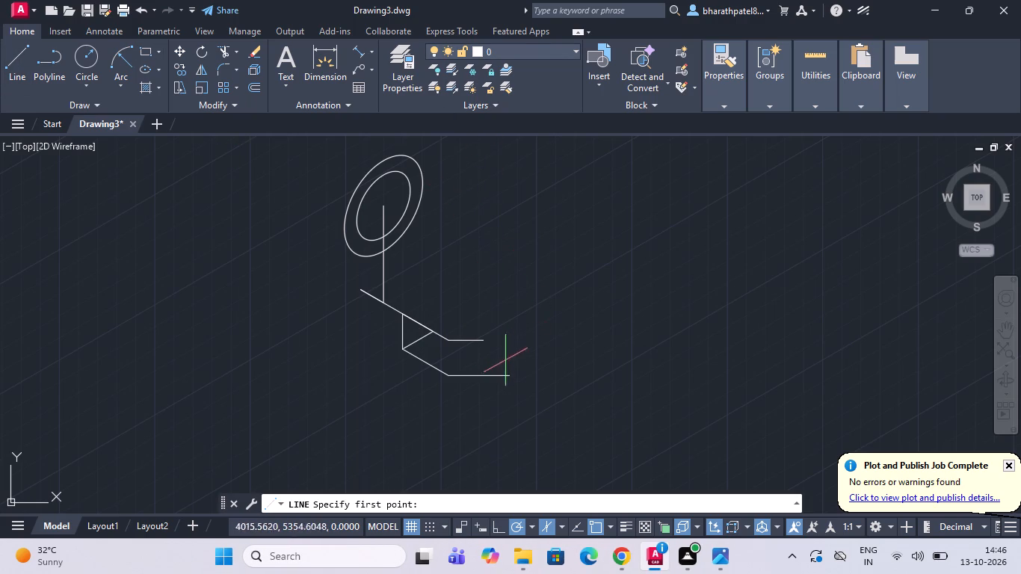
left_click(513, 376)
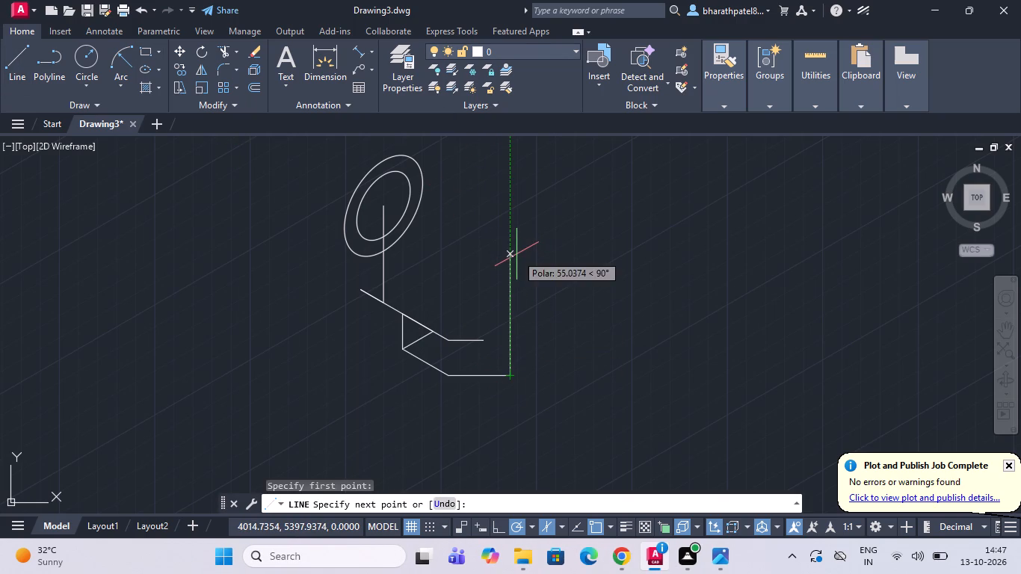
left_click(516, 254)
key("Escape")
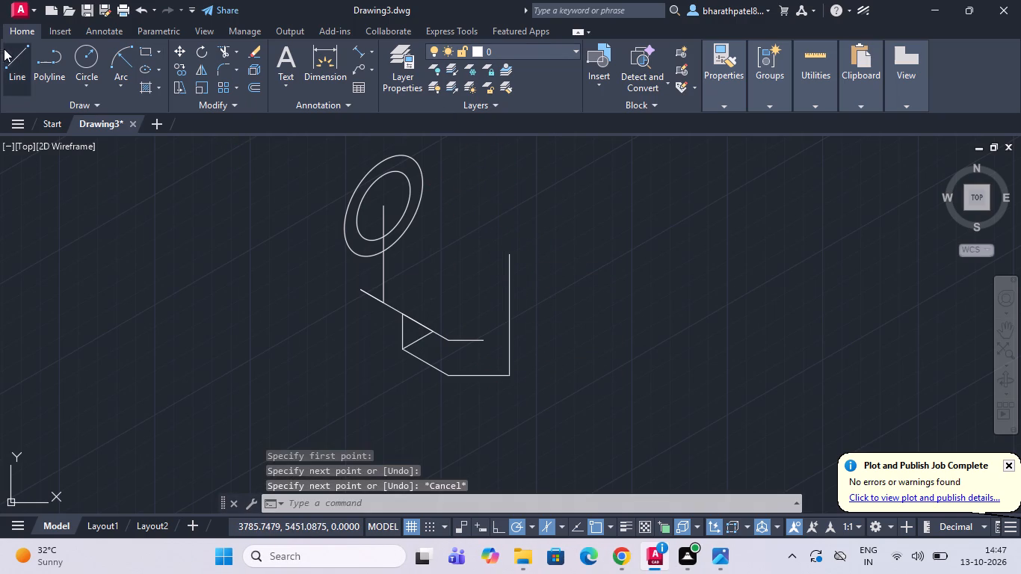
Draw a horizontal line about 40 units long from the start of the upper horizontal segment, crossing the vertical line.
left_click(5, 59)
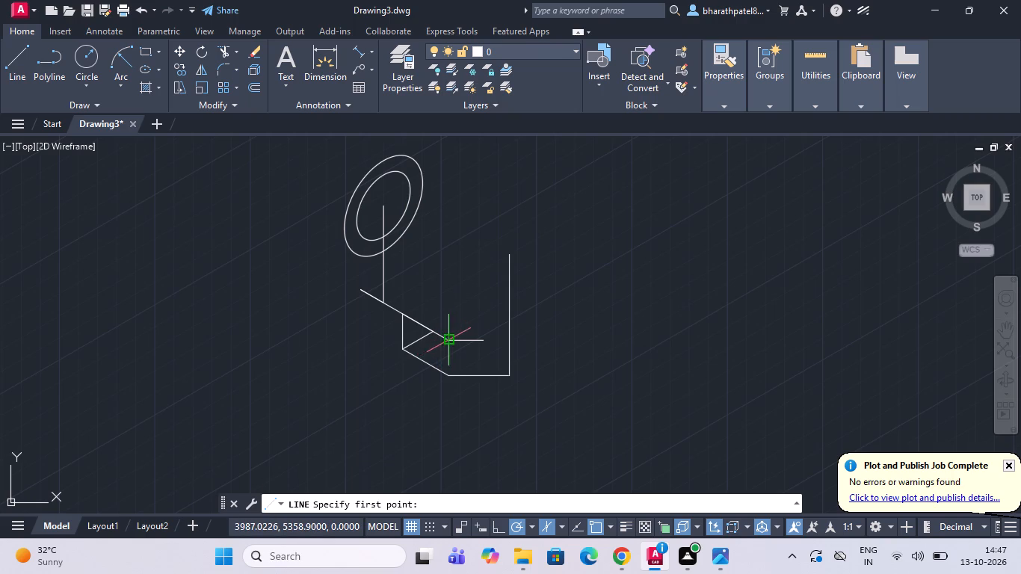
left_click(445, 343)
left_click(537, 342)
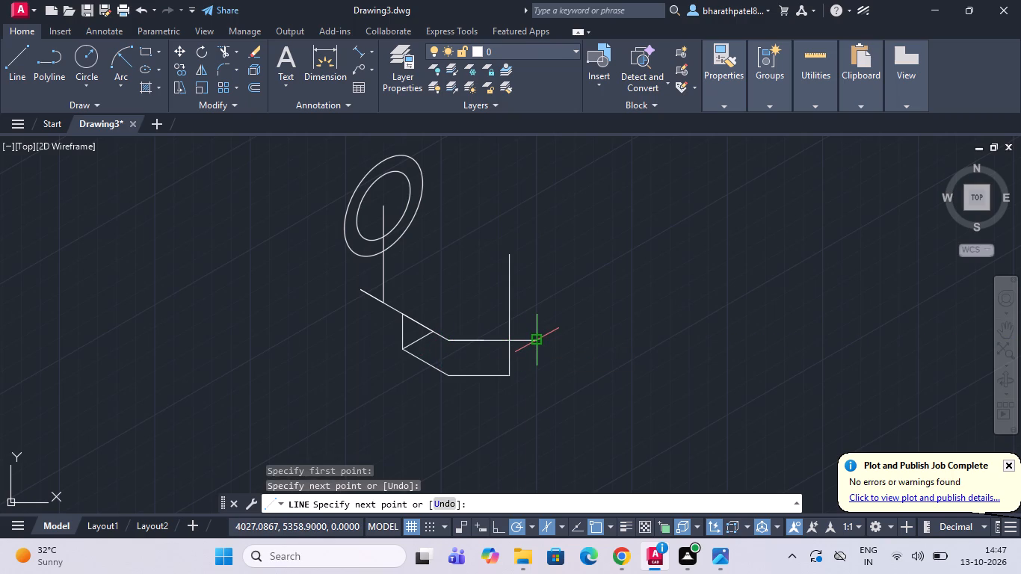
key("Escape")
scroll(459, 333, "up", 3)
scroll(459, 334, "down", 2)
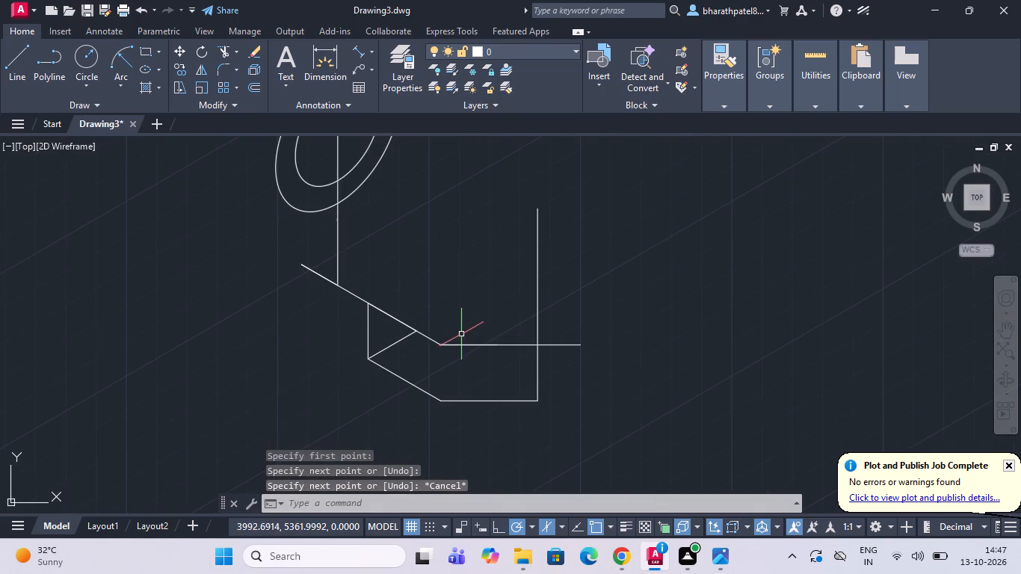
Trim the vertical and horizontal overhangs past the base's upper corner and the short slanted segment inside the base outline.
left_click(228, 56)
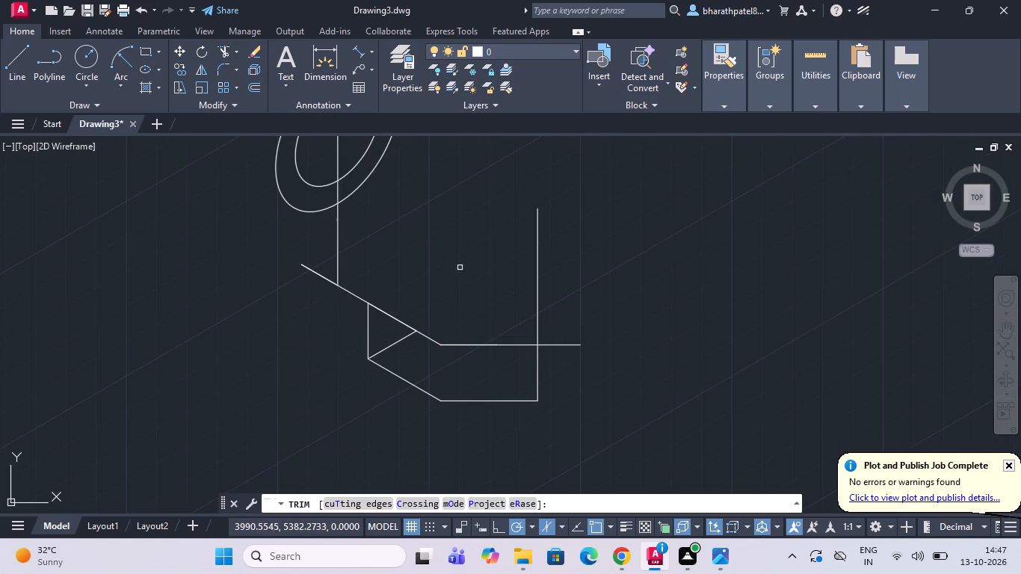
left_click_drag(481, 278, 564, 357)
scroll(570, 306, "down", 2)
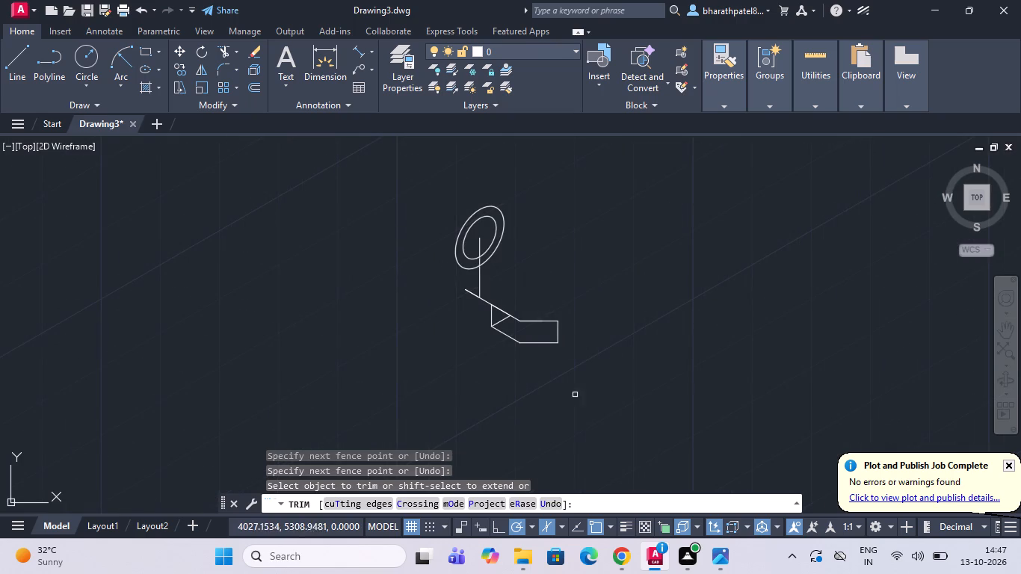
scroll(571, 401, "up", 1)
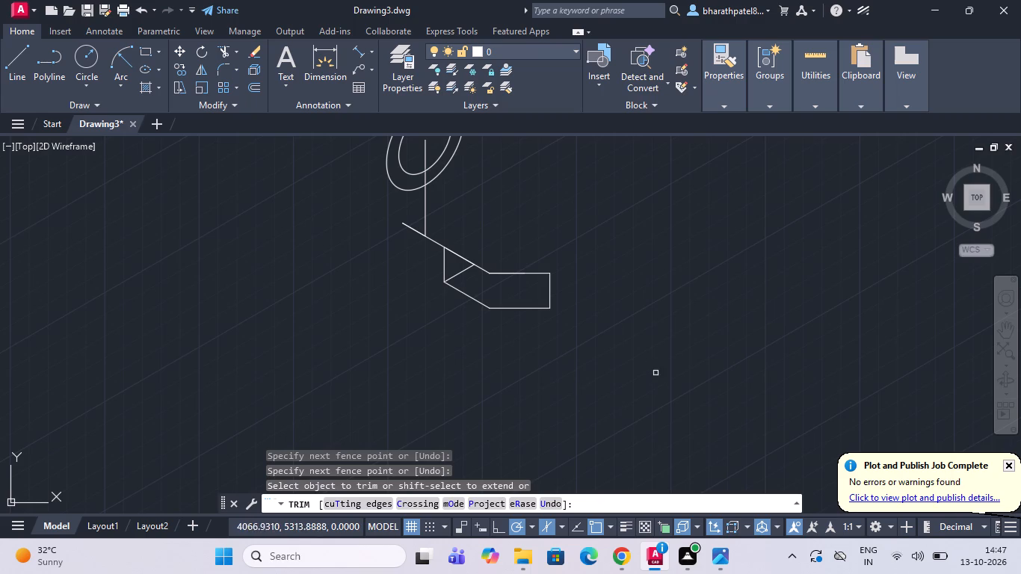
scroll(607, 317, "down", 1)
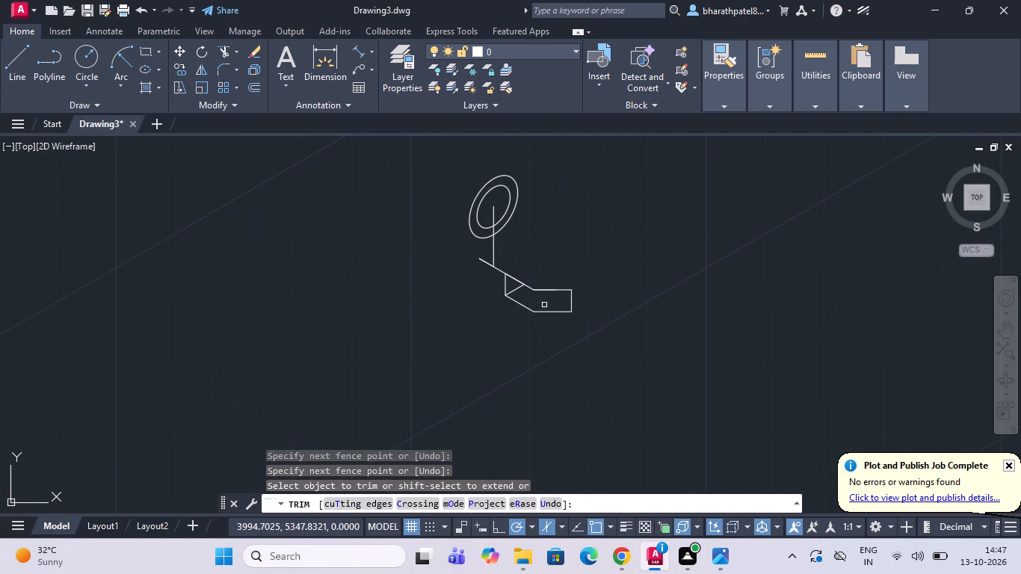
left_click(517, 291)
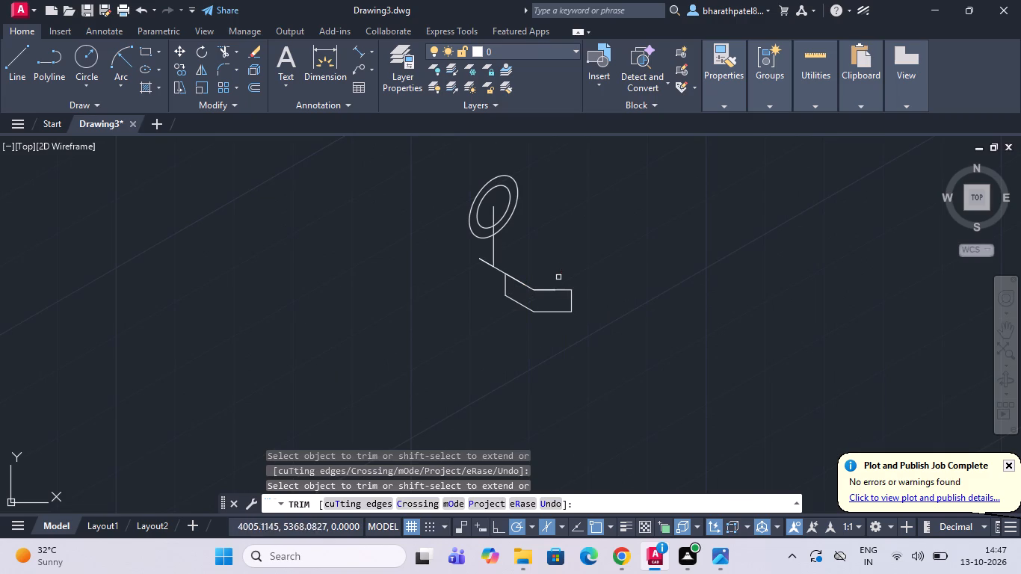
scroll(609, 305, "up", 3)
scroll(609, 305, "down", 1)
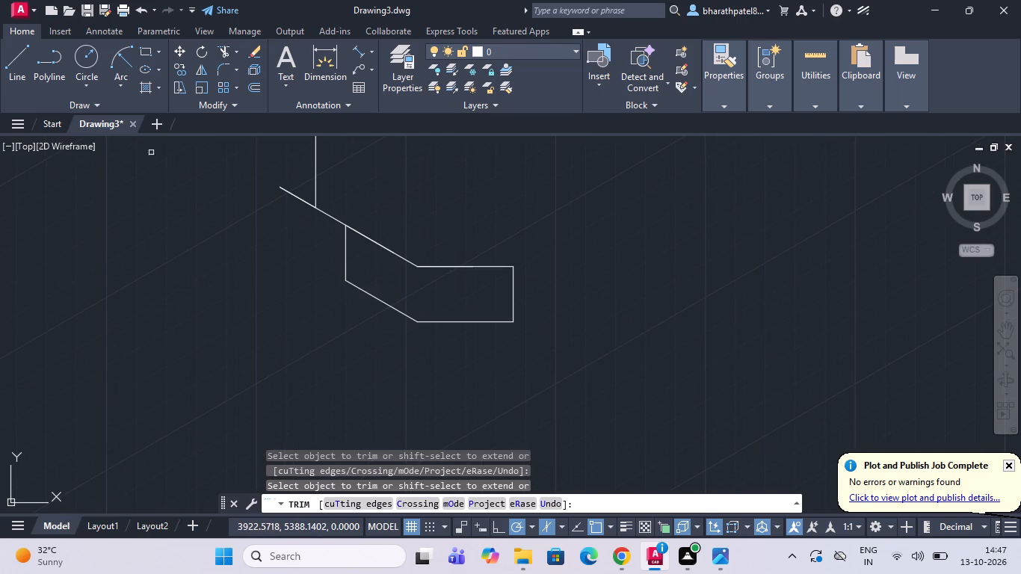
Draw a 121-unit line at 330° from the upper end of the slanted line below the circles.
left_click_drag(16, 67, 34, 73)
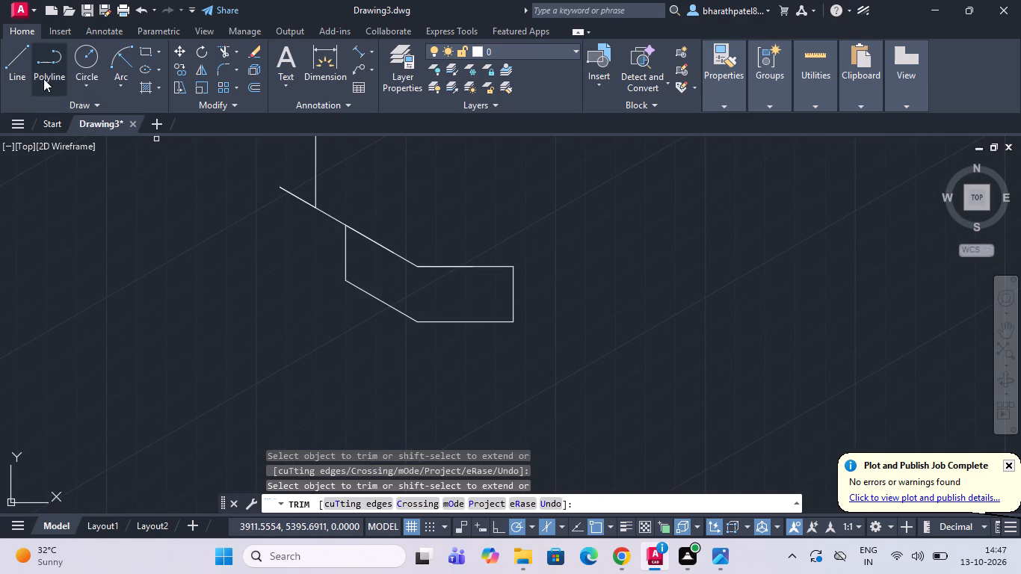
left_click(14, 64)
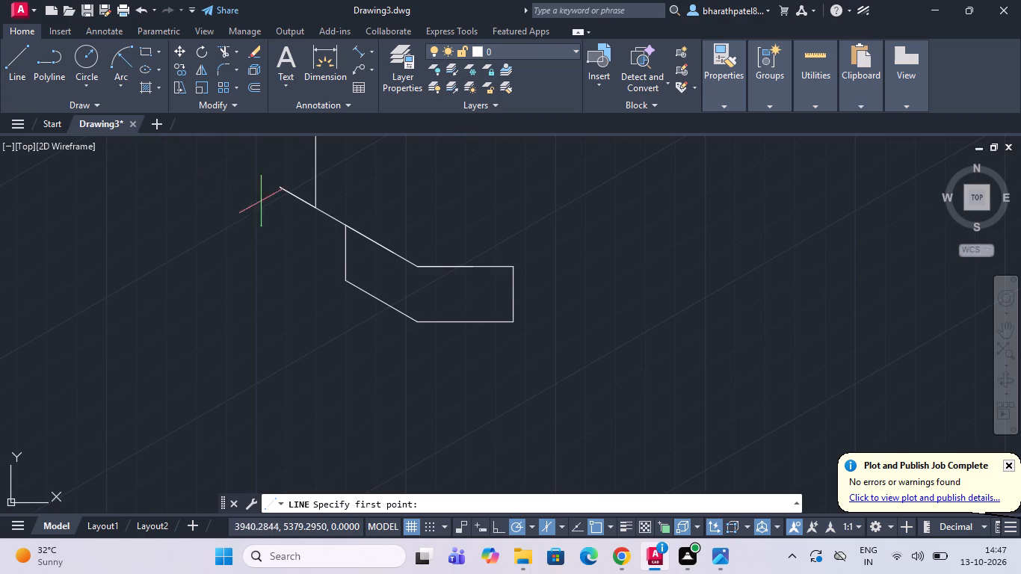
left_click(278, 188)
scroll(451, 294, "down", 2)
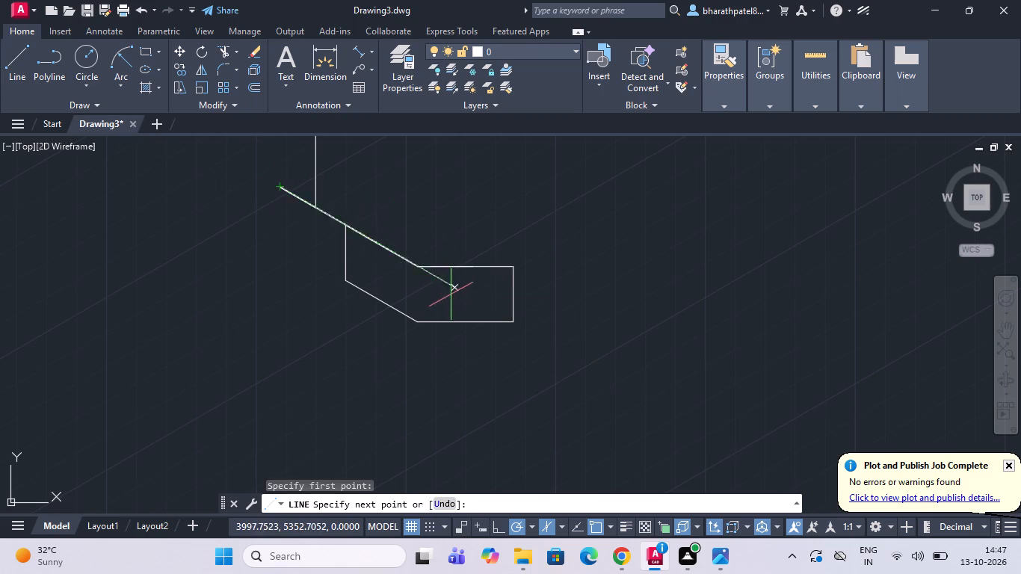
scroll(499, 358, "up", 2)
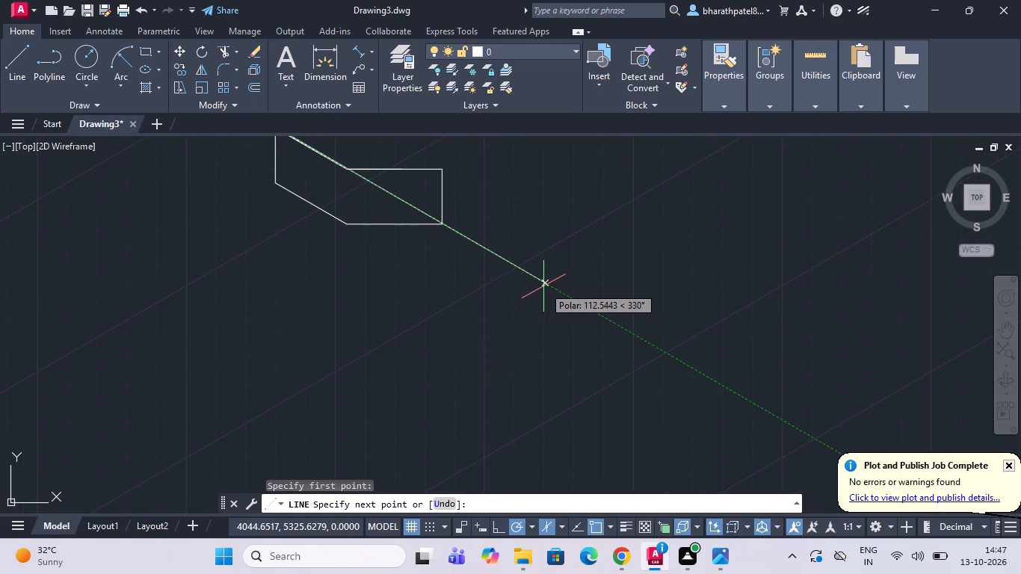
key("1")
type("21")
key("Return")
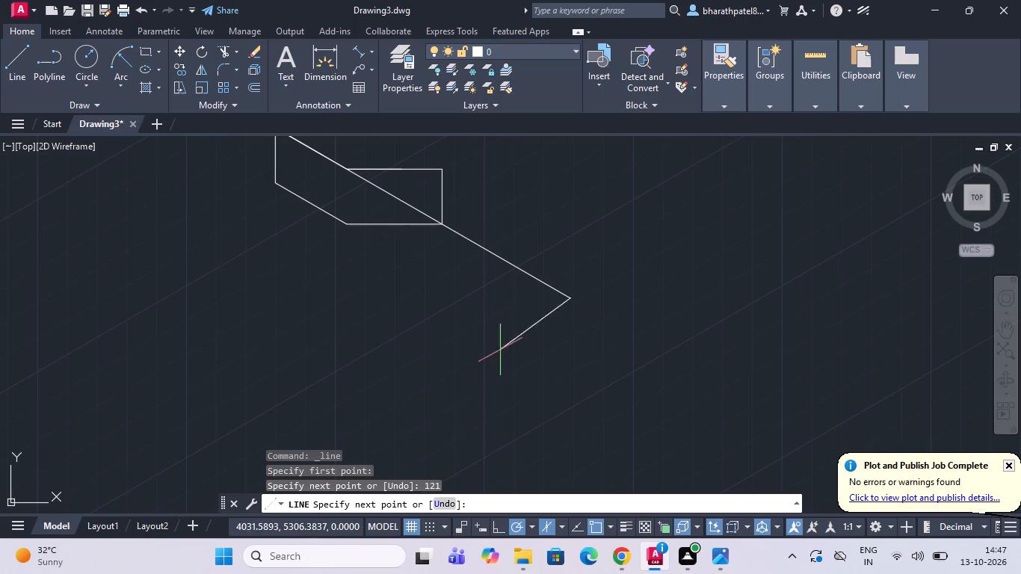
Continue from the 121-unit line's far end with a 29-unit segment back along it and a segment about 23 units long at 30°.
scroll(440, 227, "up", 2)
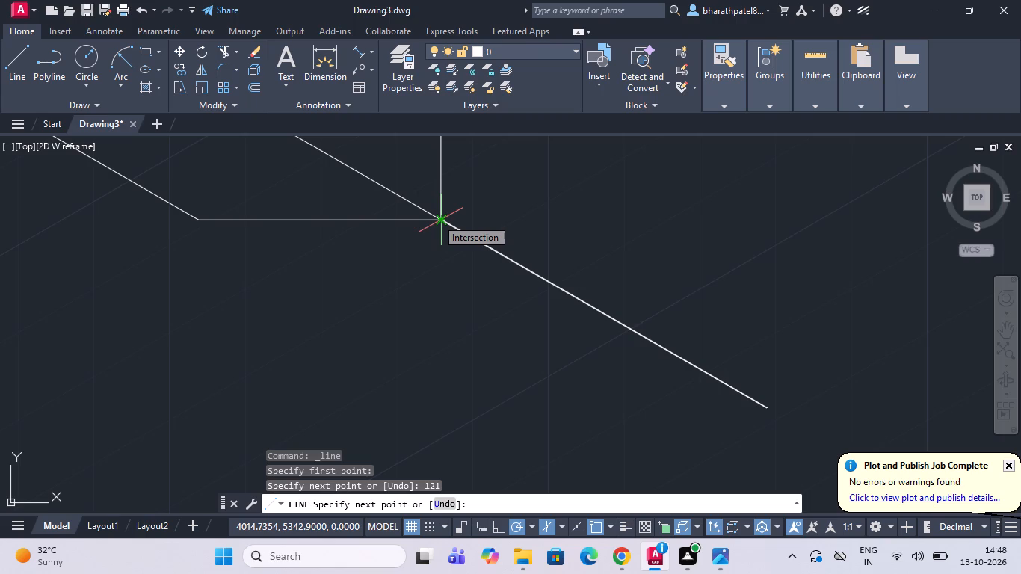
type("29")
key("Return")
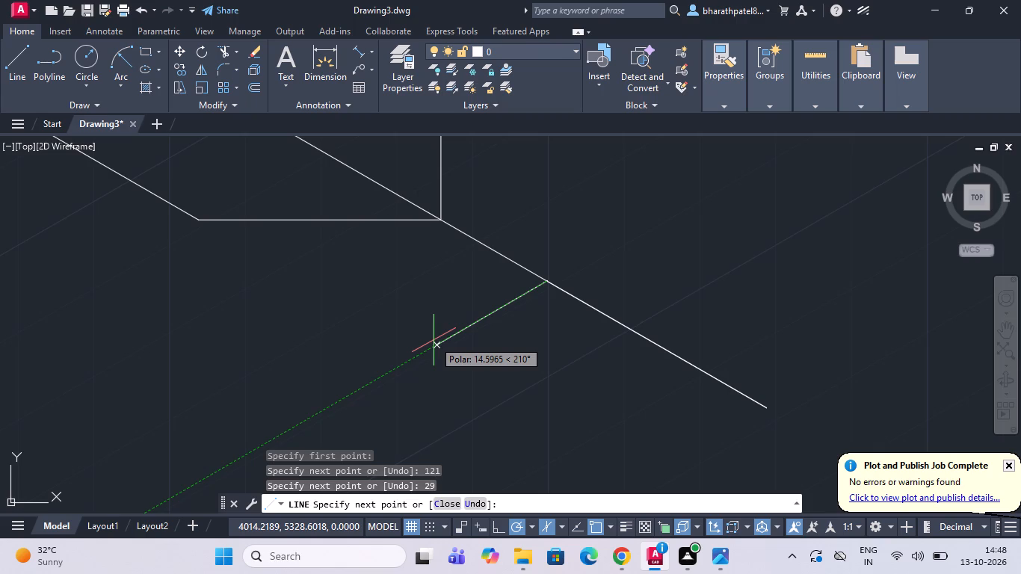
scroll(434, 340, "up", 1)
scroll(434, 340, "down", 1)
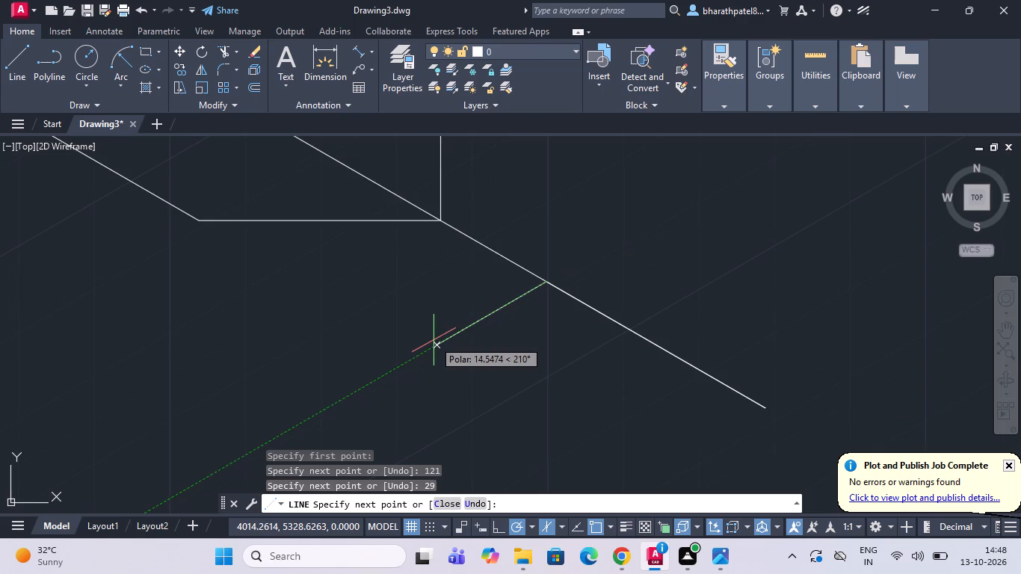
scroll(434, 340, "down", 2)
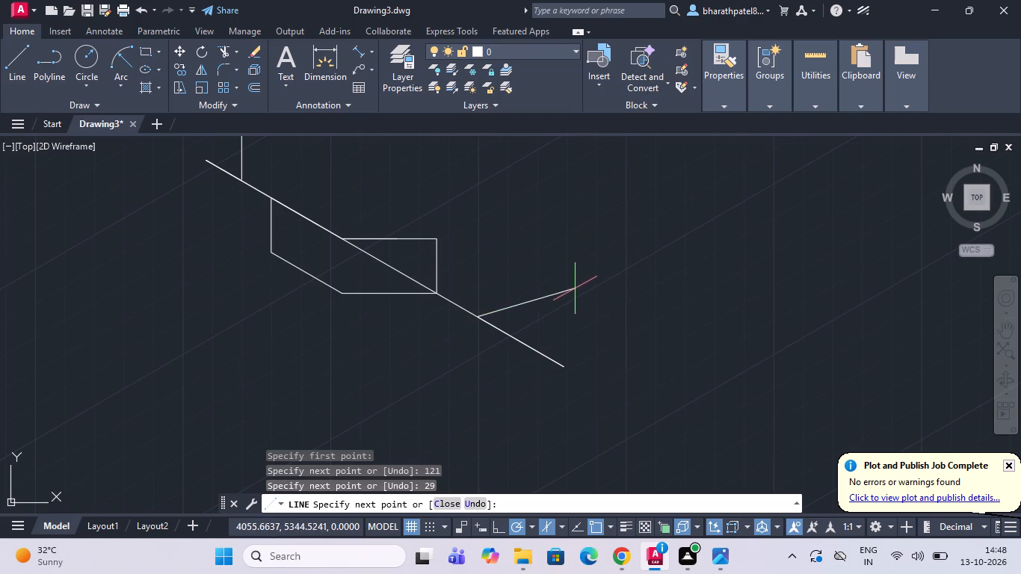
scroll(567, 291, "up", 1)
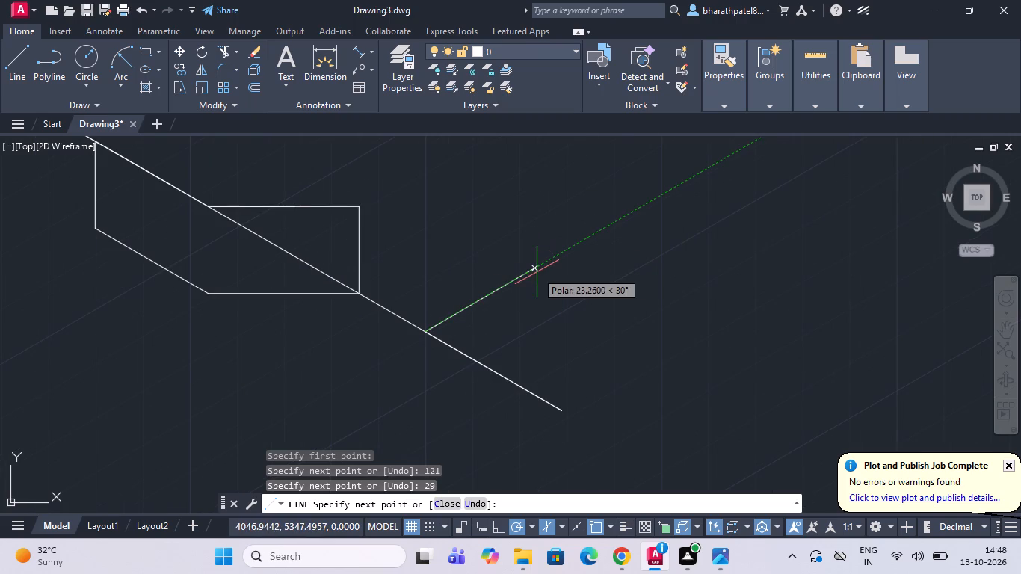
left_click(537, 273)
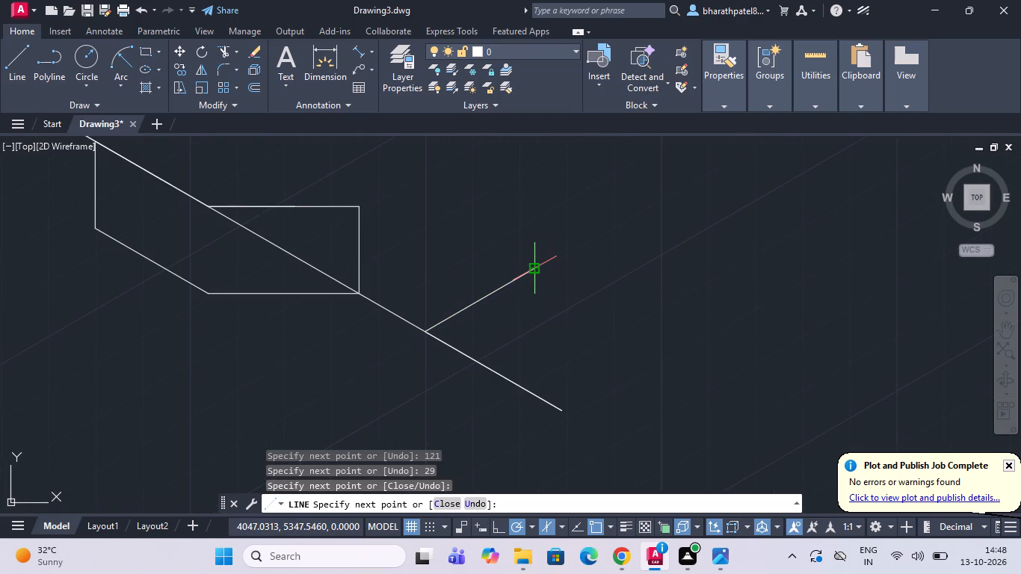
key("Escape")
From the junction of the 30° segment, draw a 12-unit segment along it and a 29-unit segment at 330°.
scroll(540, 280, "down", 1)
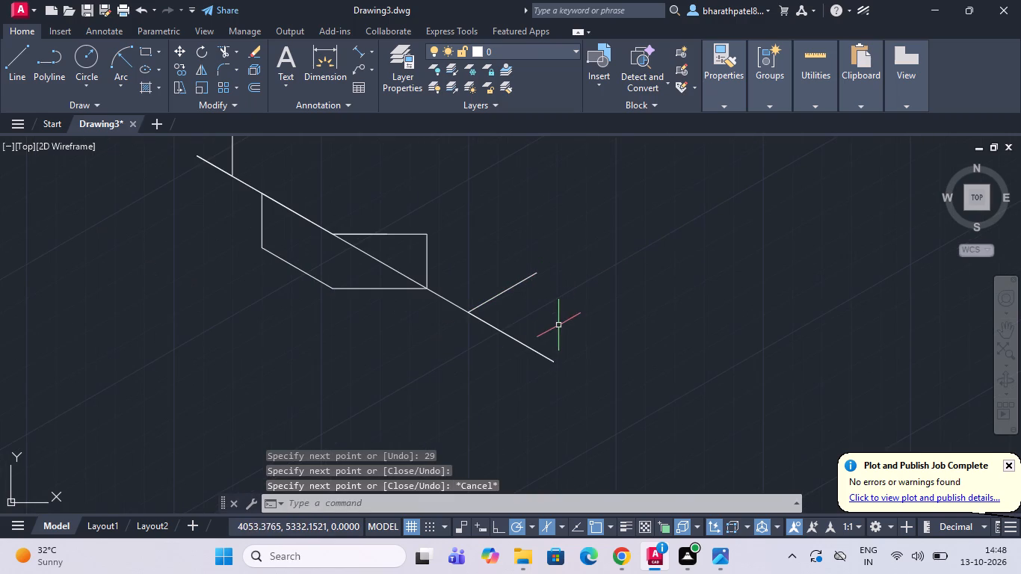
scroll(558, 325, "up", 2)
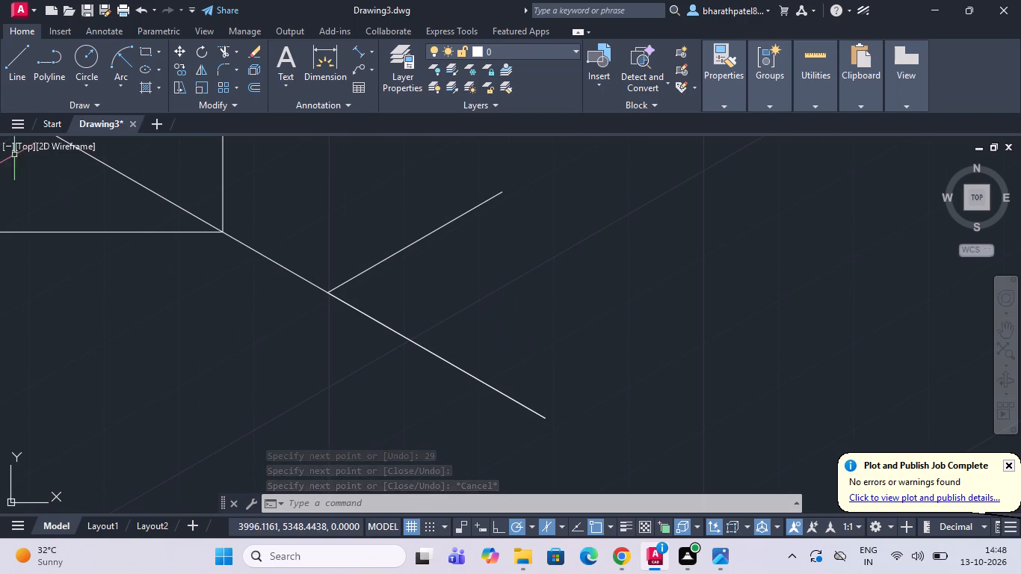
left_click(6, 66)
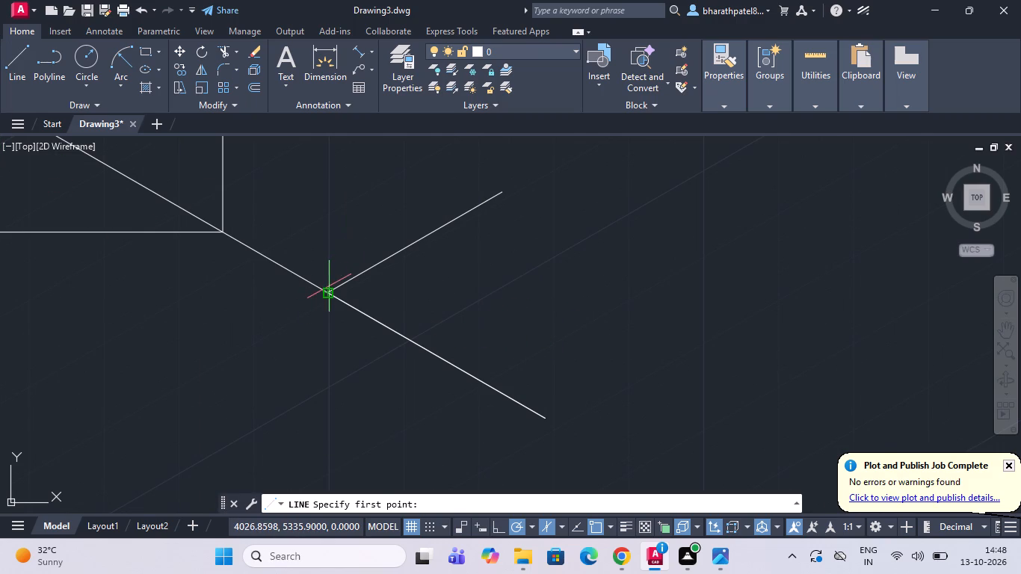
left_click(329, 289)
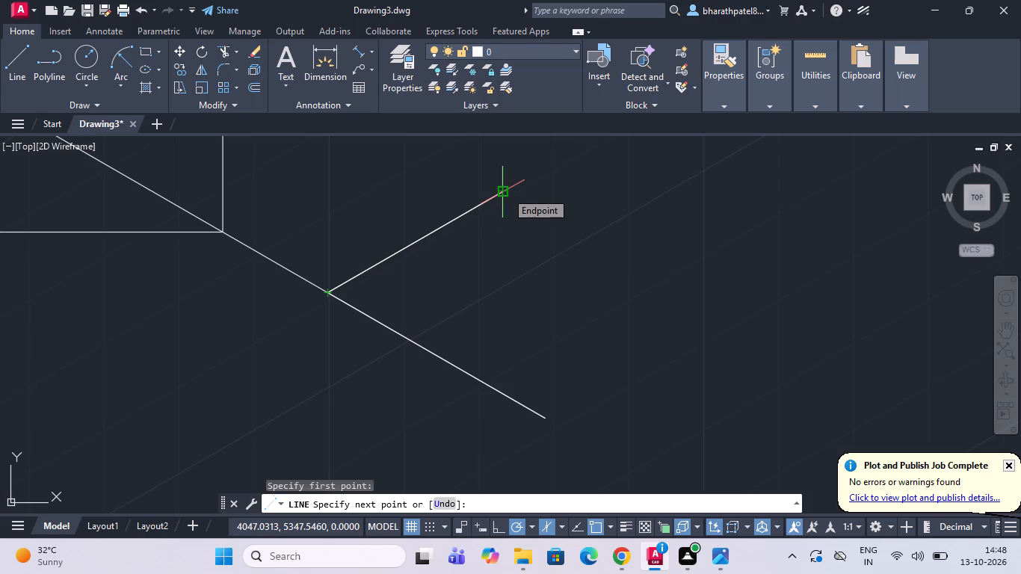
type("12")
key("Return")
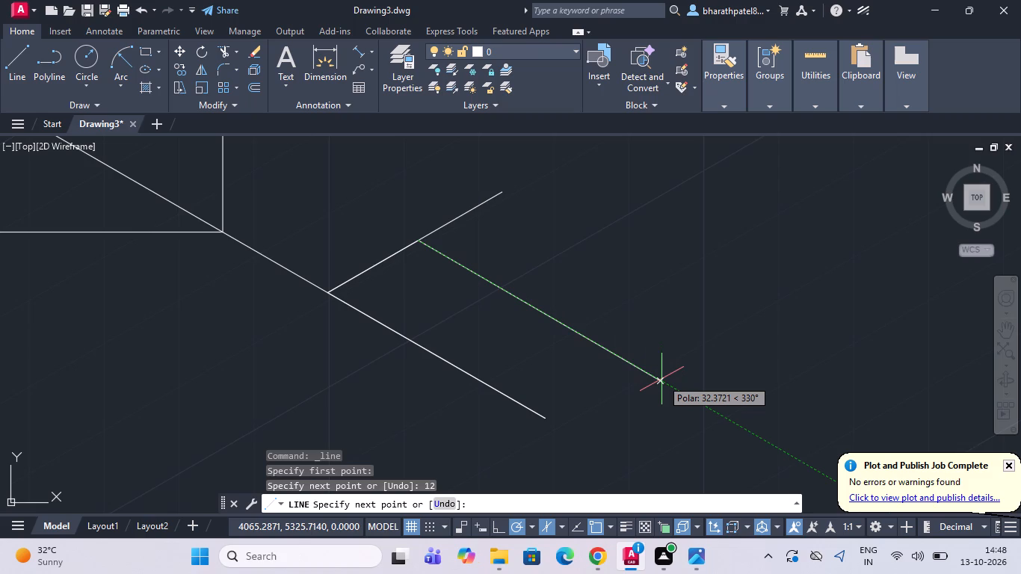
key("2")
key("9")
key("Return")
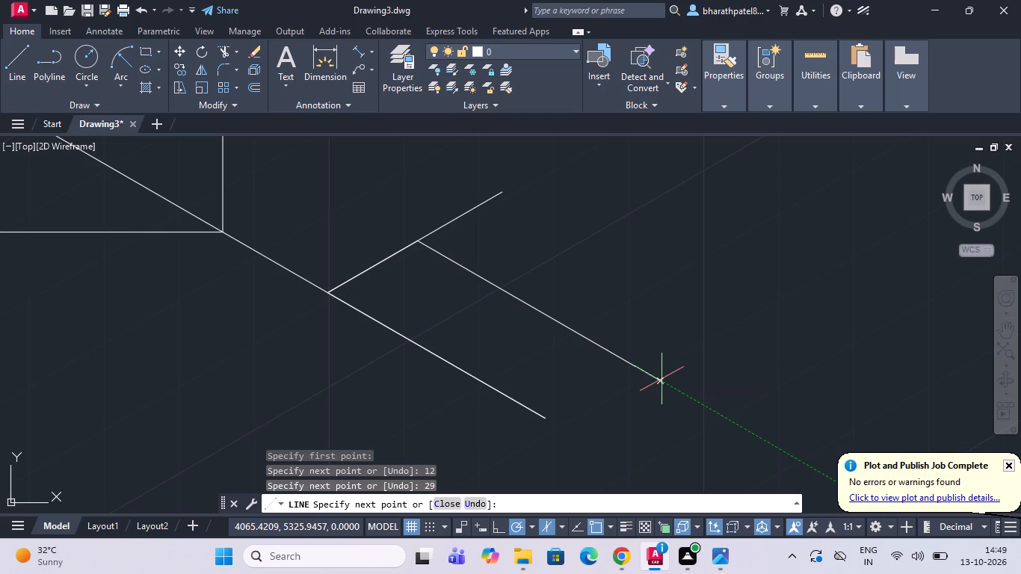
key("Escape")
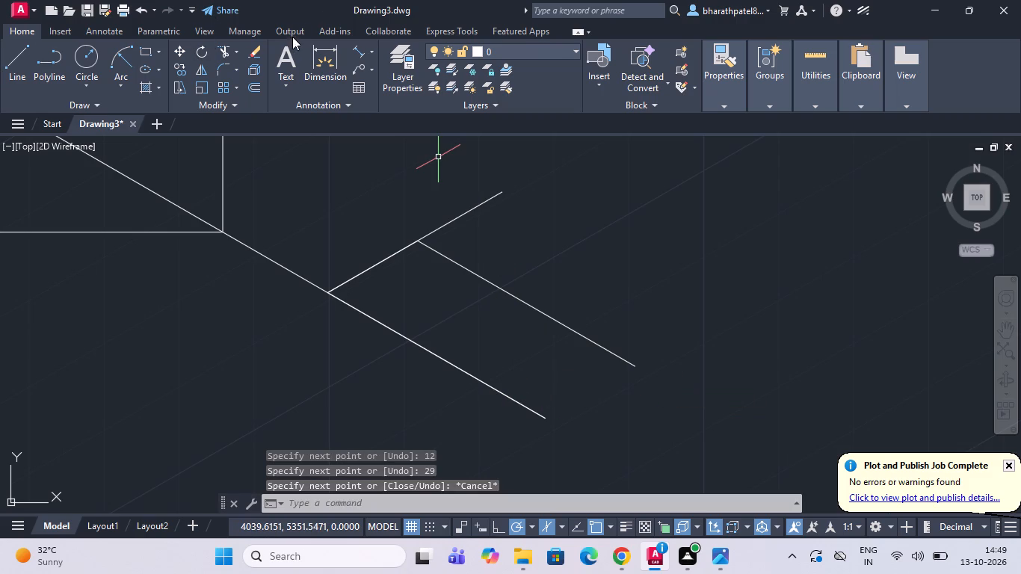
Trim the end of the 121-unit line past the 30° segment's junction and the 30° segment's overhang beyond the parallel 29-unit line.
left_click_drag(223, 54, 236, 65)
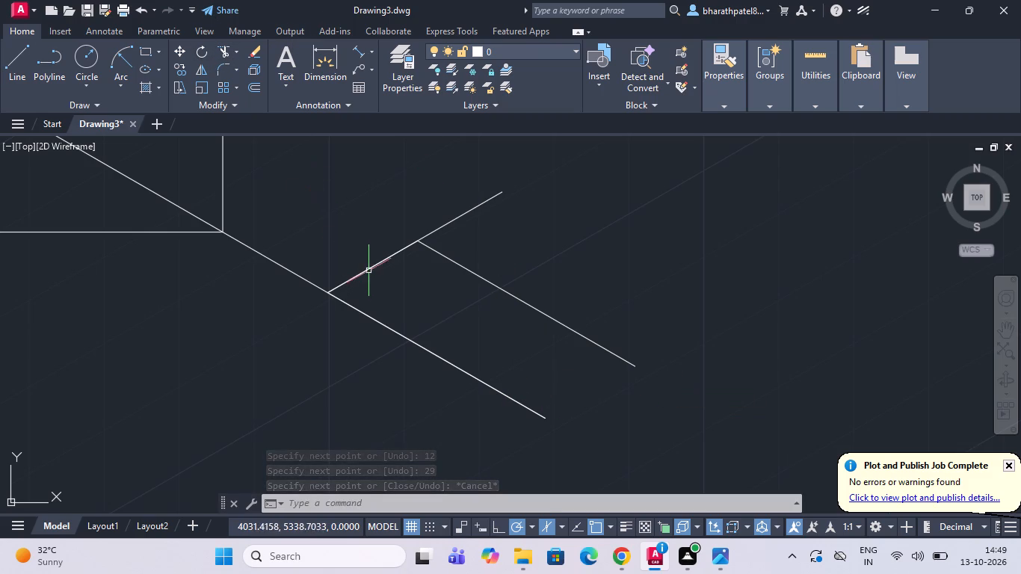
left_click_drag(375, 301, 382, 382)
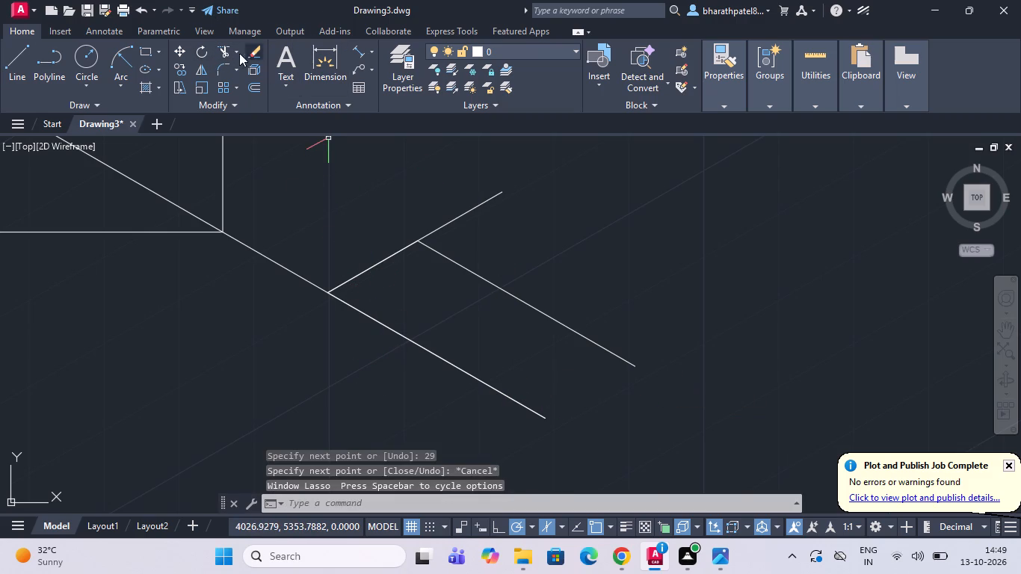
left_click(228, 50)
left_click_drag(418, 291, 415, 421)
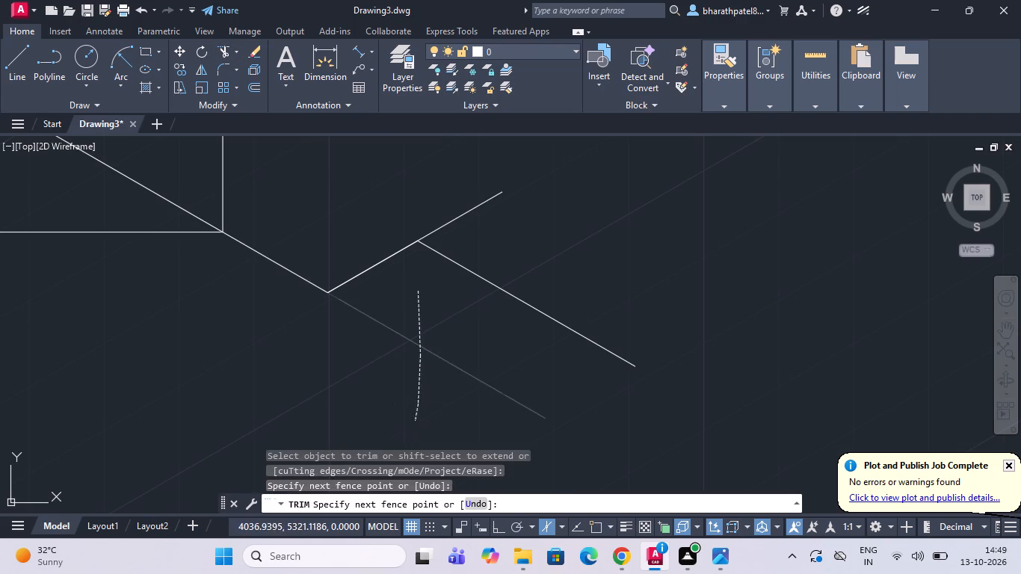
left_click_drag(428, 200, 503, 254)
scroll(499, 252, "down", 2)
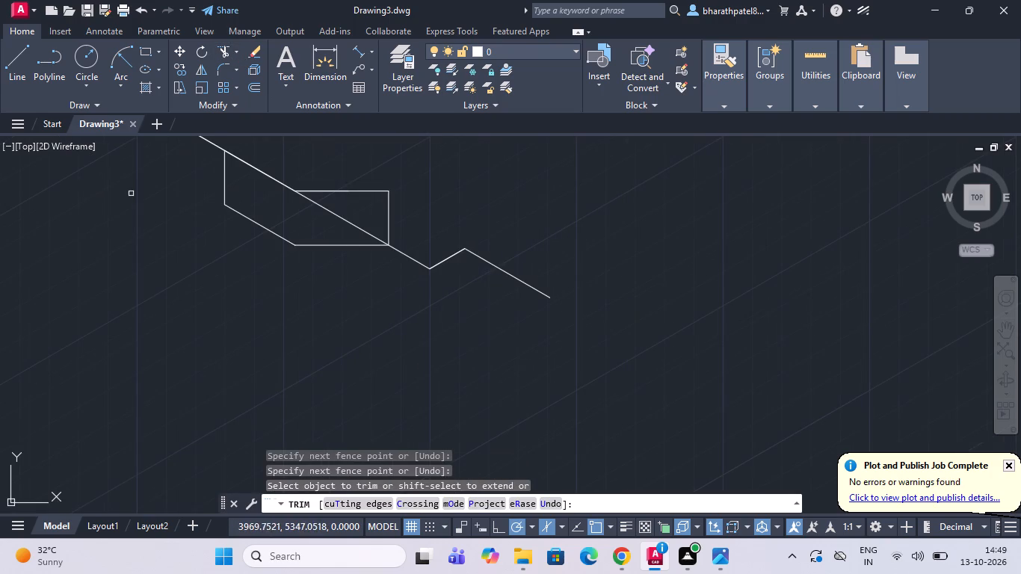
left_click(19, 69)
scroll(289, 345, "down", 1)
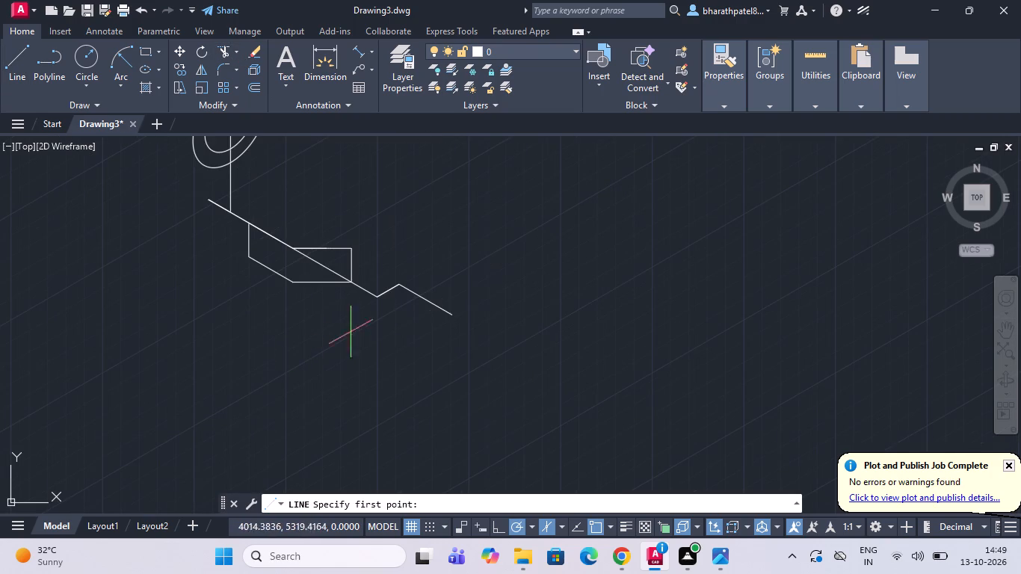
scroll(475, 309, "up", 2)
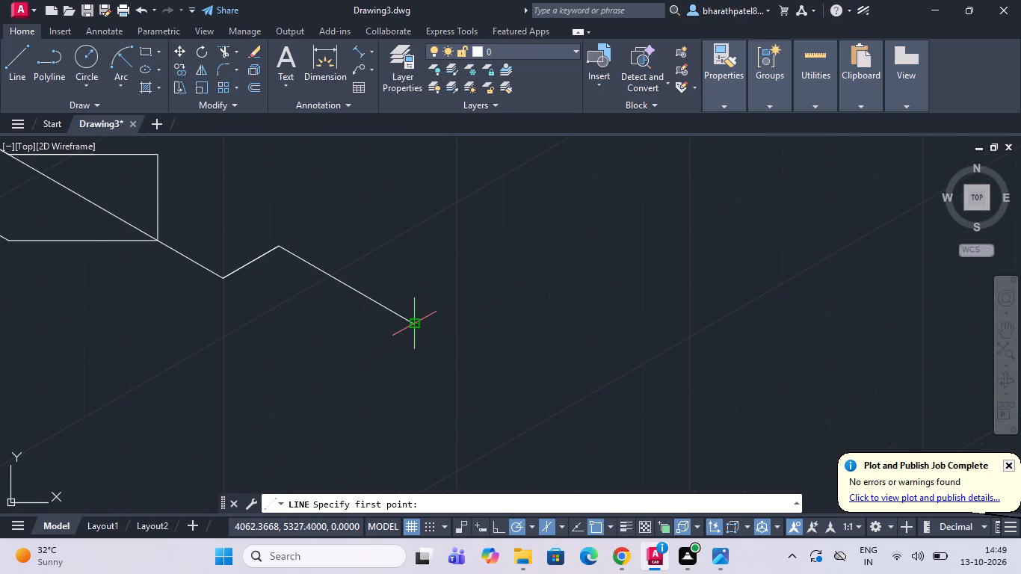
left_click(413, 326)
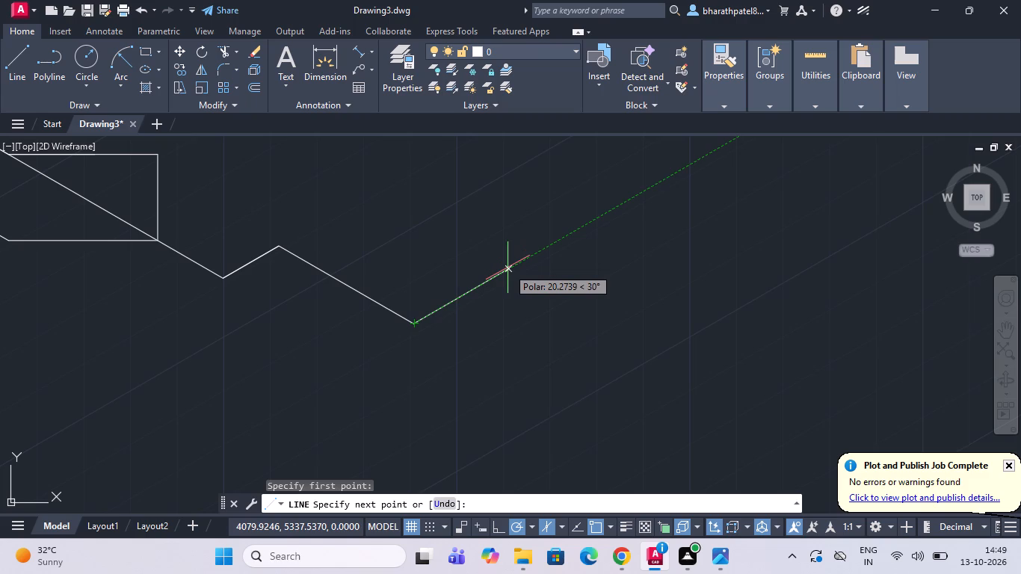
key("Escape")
From the lower junction of the 30° segment, draw connected segments of 10 units at 30°, 29 units at 330°, and 12 units at 30°.
scroll(508, 268, "down", 1)
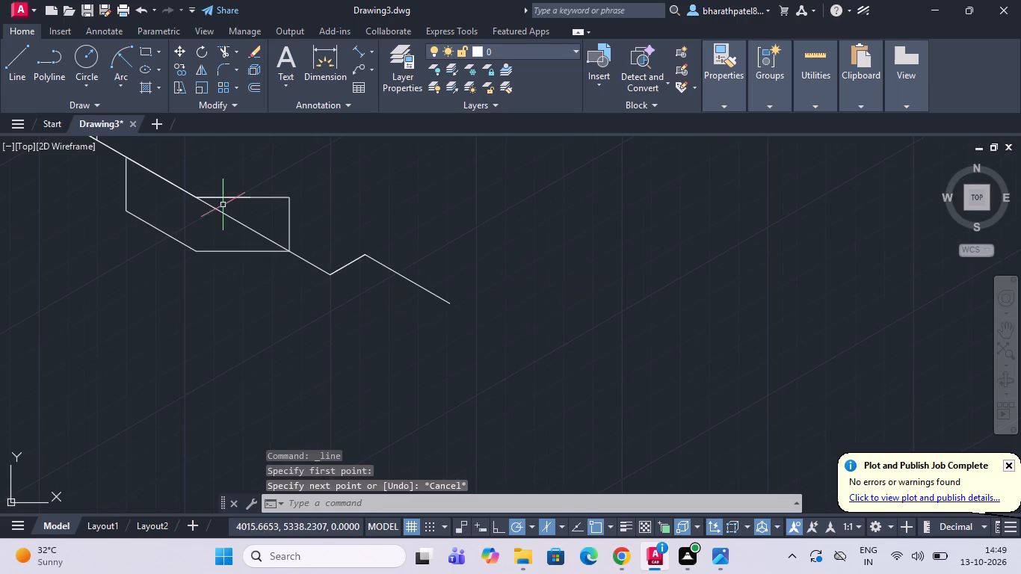
left_click(11, 62)
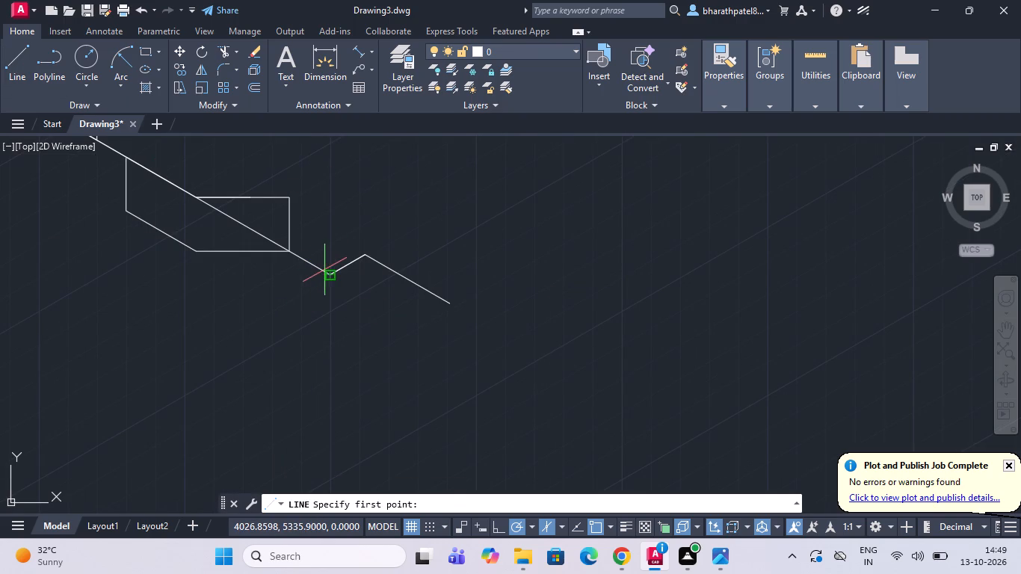
left_click(331, 274)
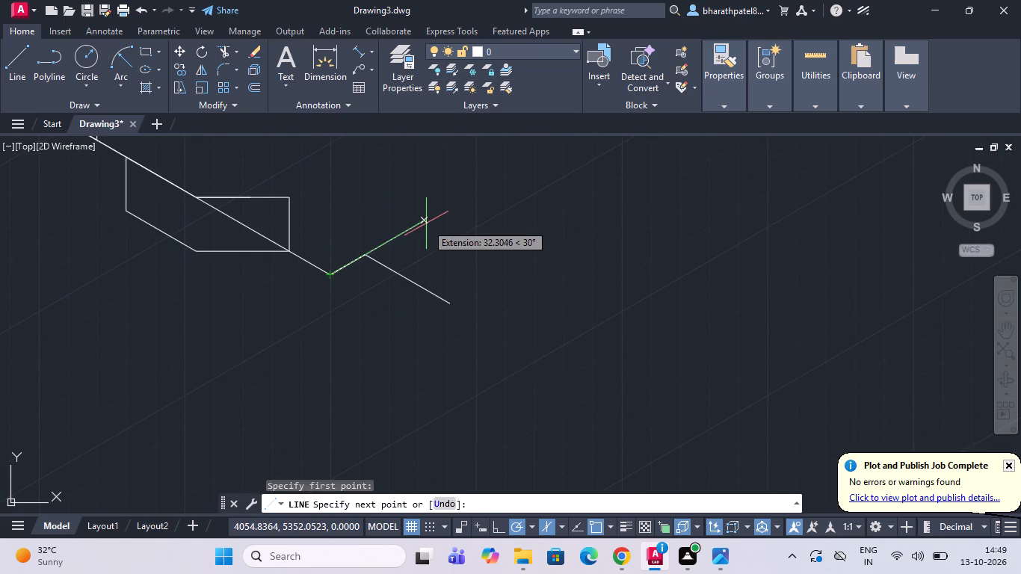
type("10")
key("Return")
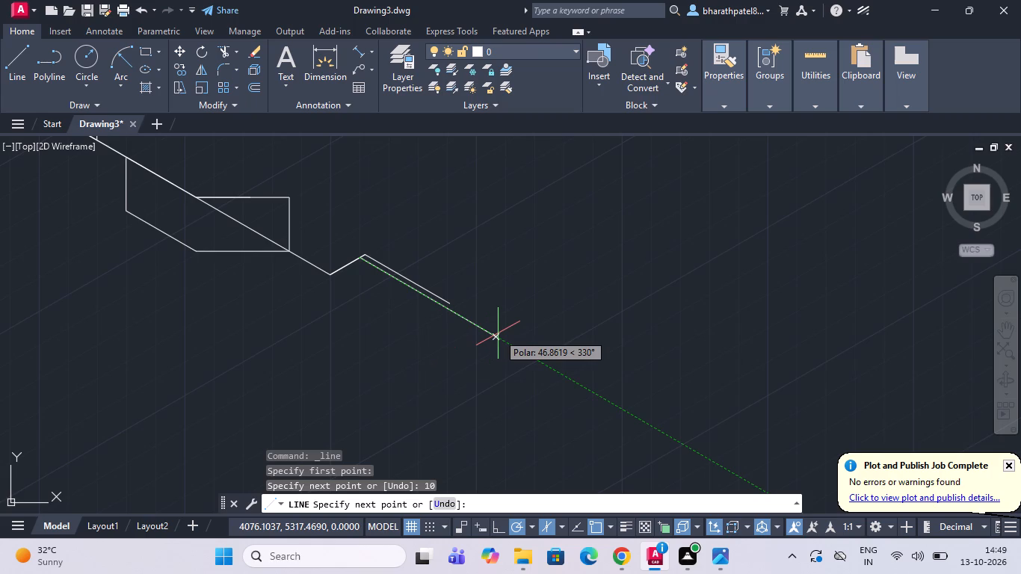
type("20")
key("BackSpace")
key("9")
key("Return")
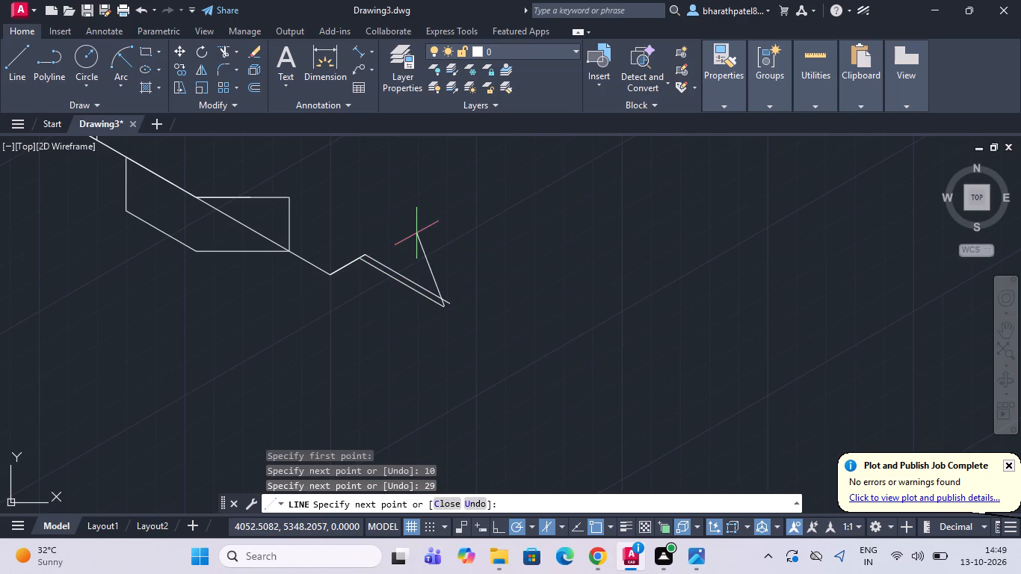
scroll(416, 233, "up", 1)
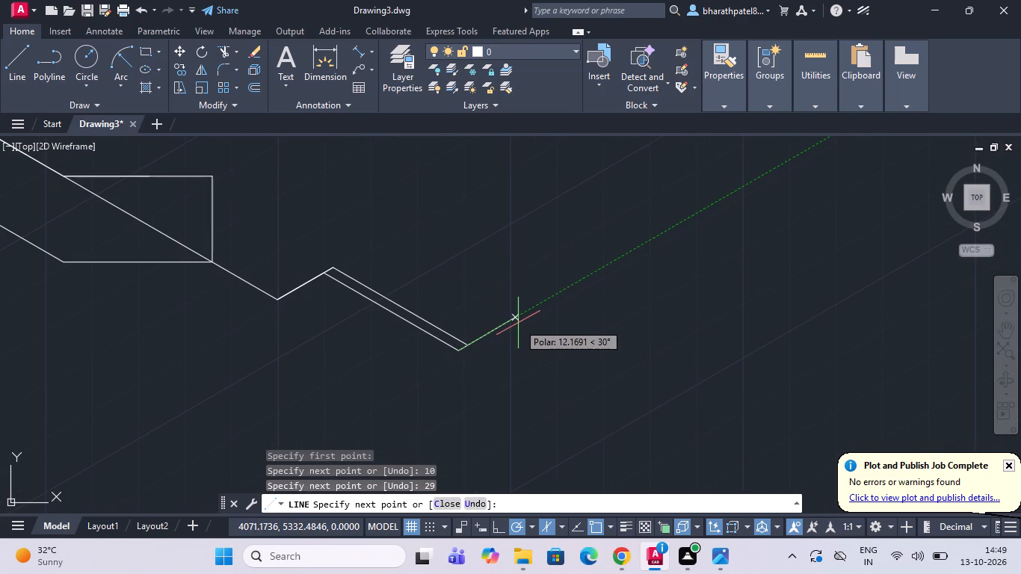
type("12")
key("Return")
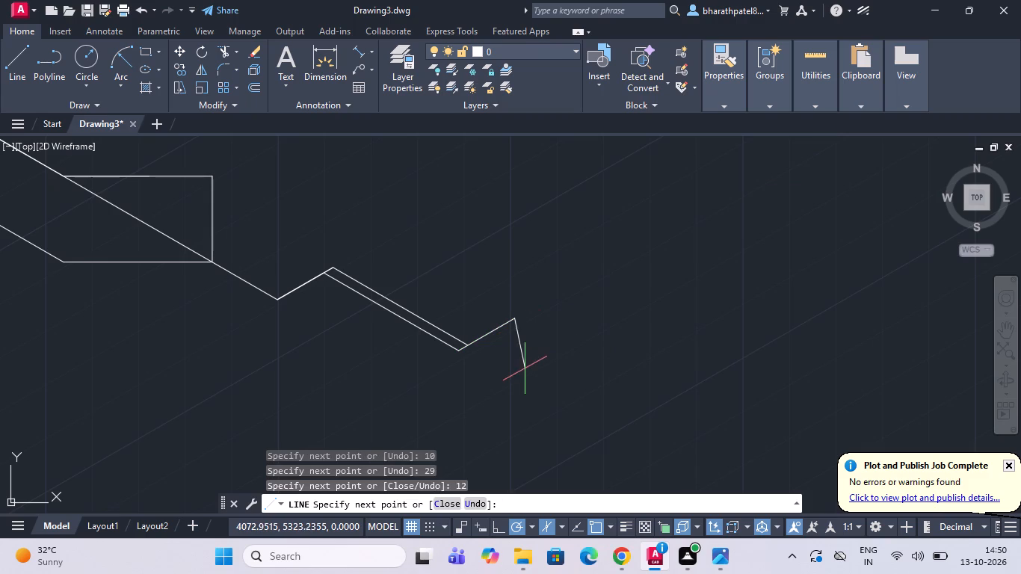
key("Escape")
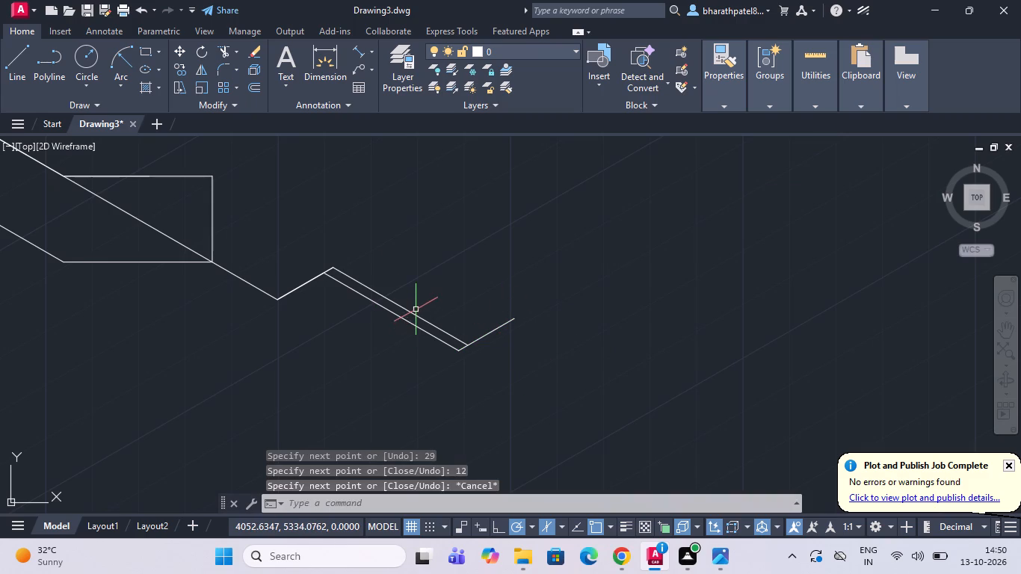
Delete the upper of the two closely spaced parallel 29-unit lines.
left_click(414, 315)
key("Delete")
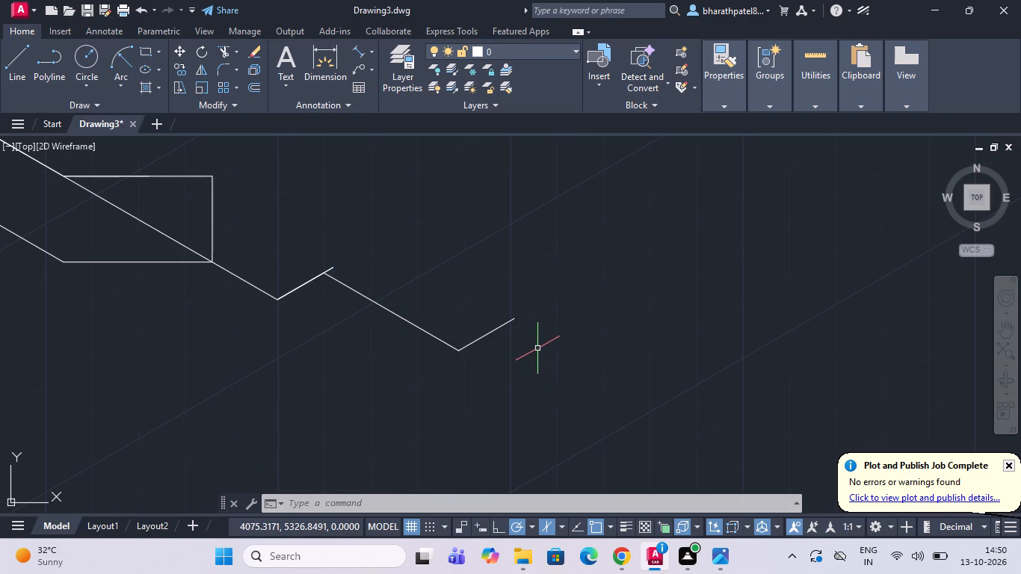
Trim the short 30° overhang past the upper end of the remaining 29-unit line.
scroll(537, 348, "down", 3)
scroll(496, 288, "up", 1)
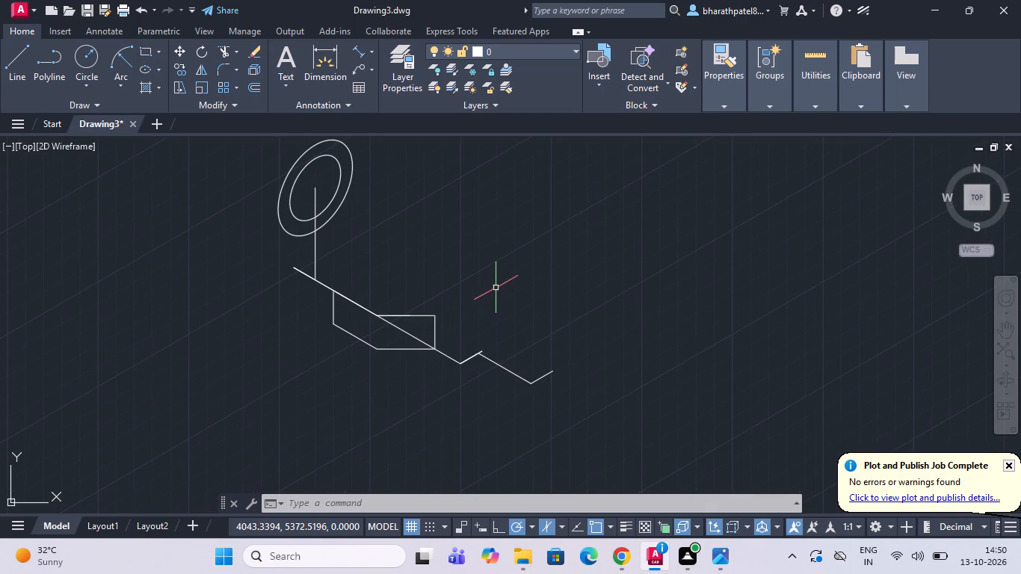
scroll(506, 300, "up", 2)
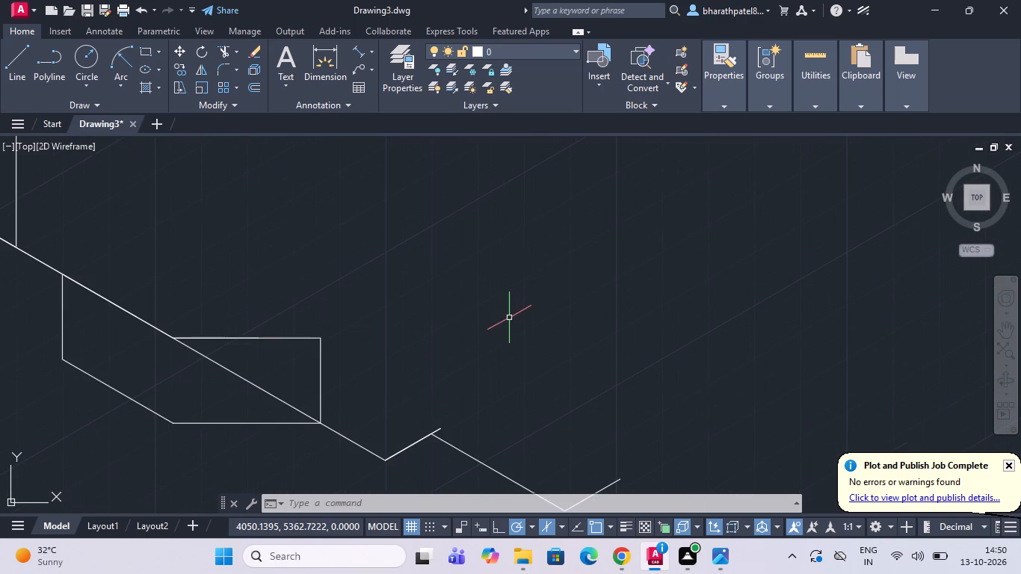
scroll(527, 335, "down", 2)
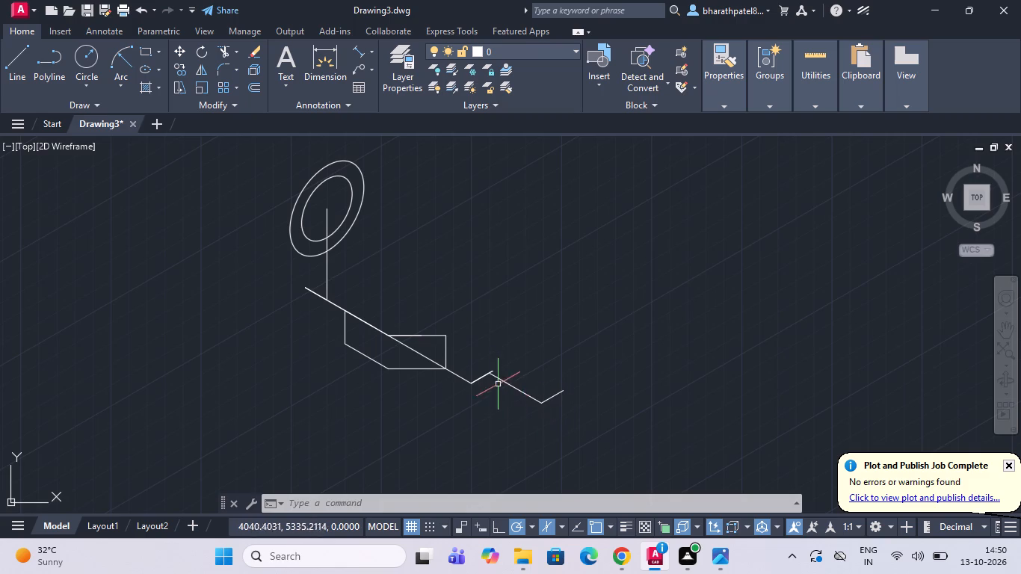
scroll(495, 380, "up", 3)
scroll(155, 27, "up", 1)
left_click_drag(215, 45, 272, 71)
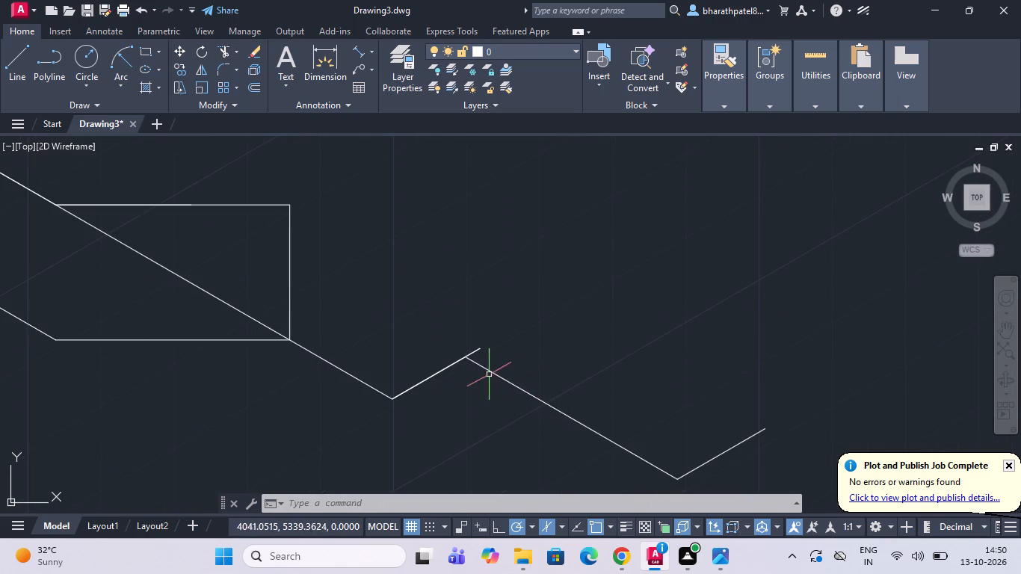
scroll(469, 390, "up", 3)
left_click_drag(472, 212, 529, 270)
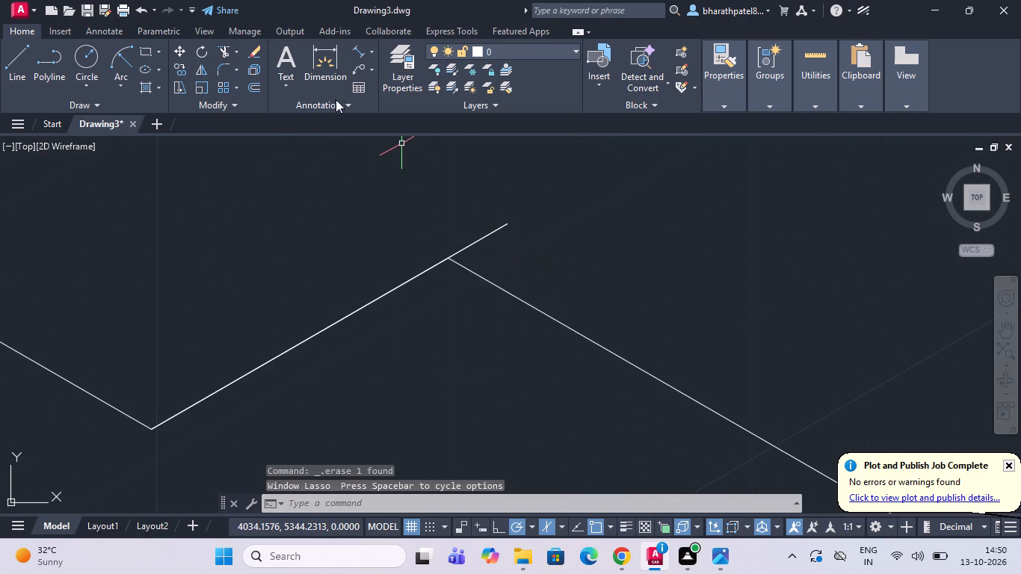
left_click(225, 49)
left_click_drag(450, 200, 533, 283)
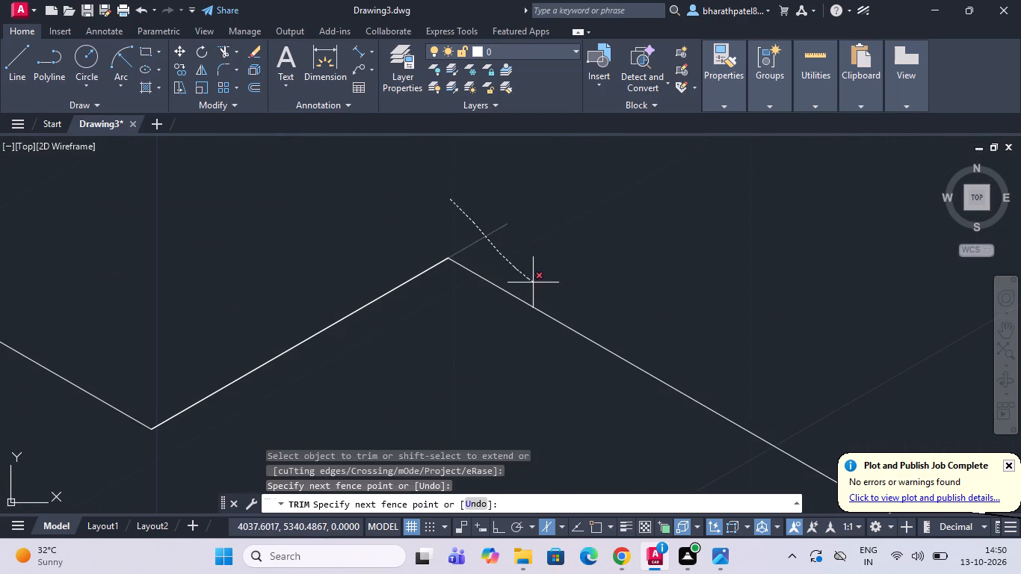
left_click_drag(533, 283, 534, 283)
Draw a 12-unit segment at 30° from the lower end of the 29-unit line.
scroll(534, 280, "down", 5)
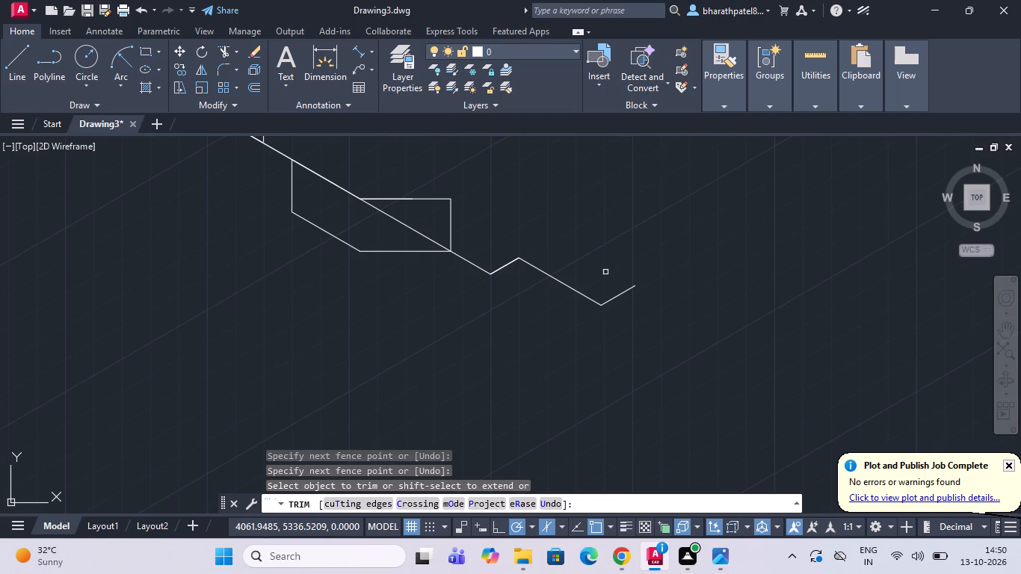
left_click(22, 66)
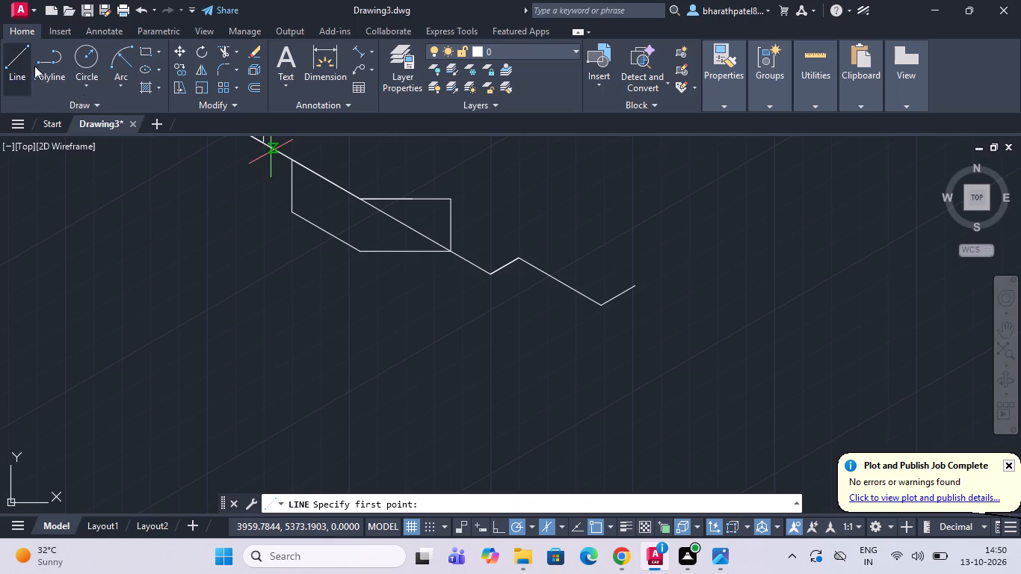
scroll(628, 280, "up", 3)
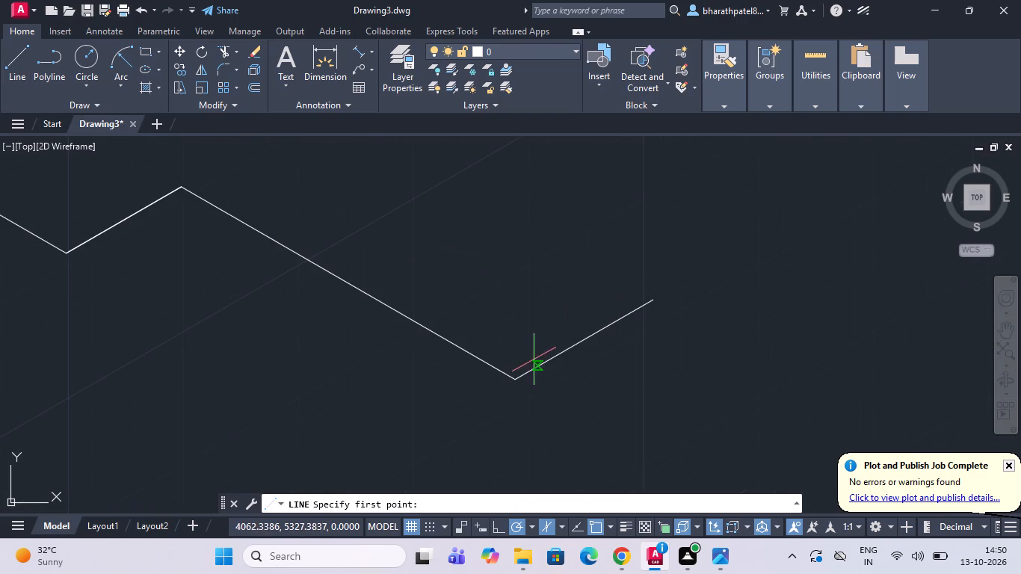
left_click(511, 383)
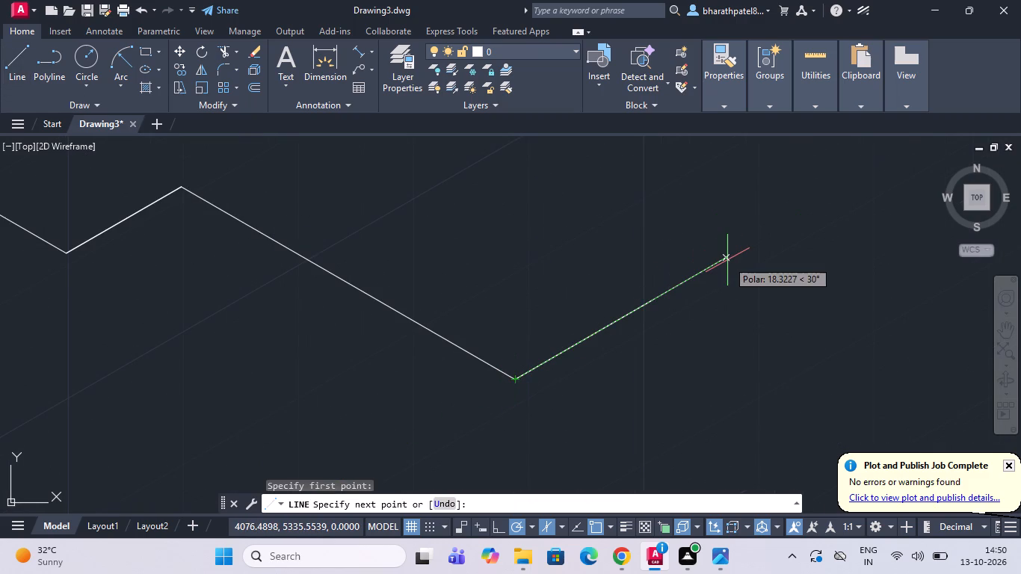
type("12")
key("Return")
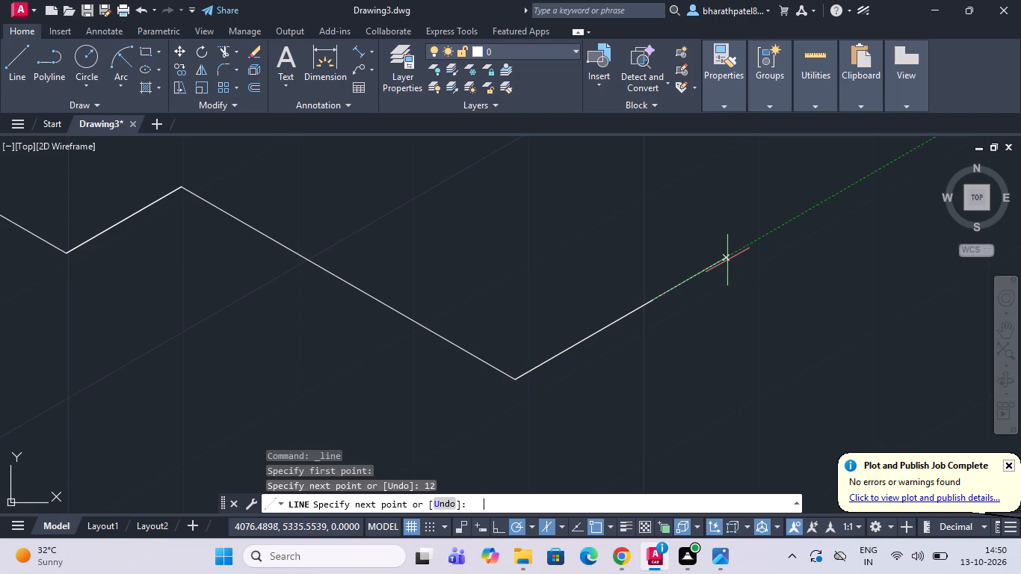
scroll(673, 312, "down", 2)
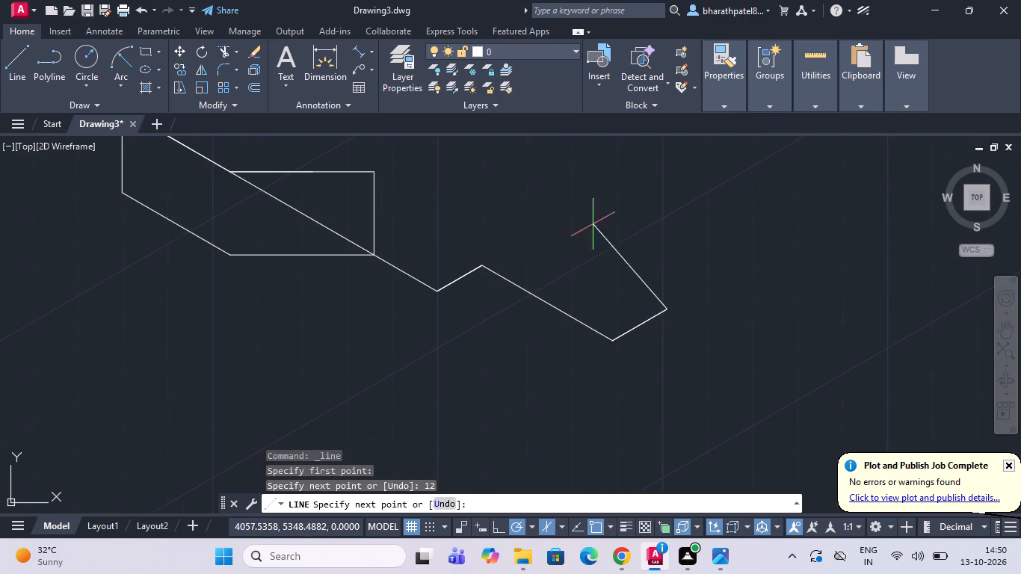
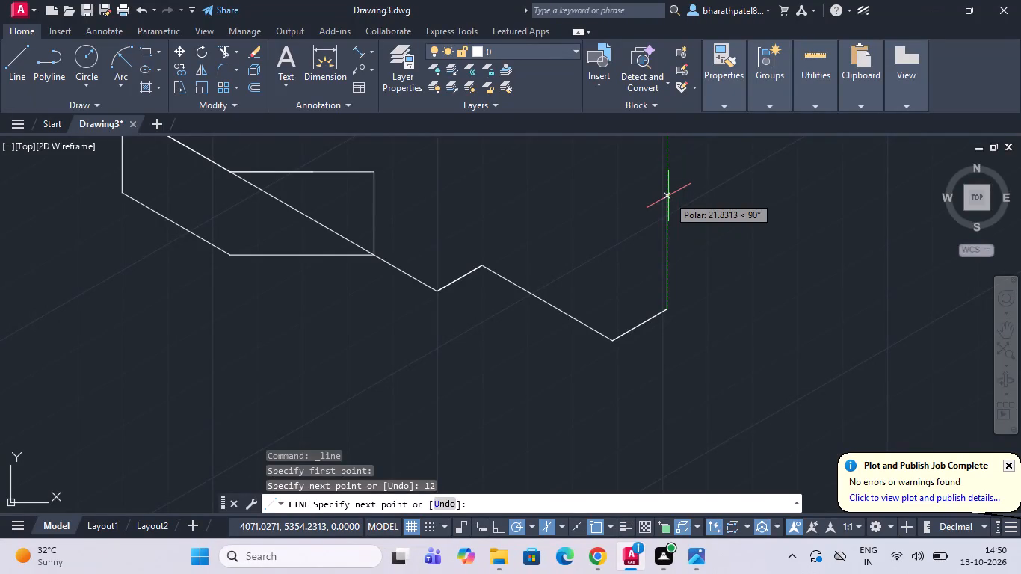
Draw the end face: 48 units up from the 12-unit segment's upper end, 12 units at 210°, and straight down to its lower end.
key("4")
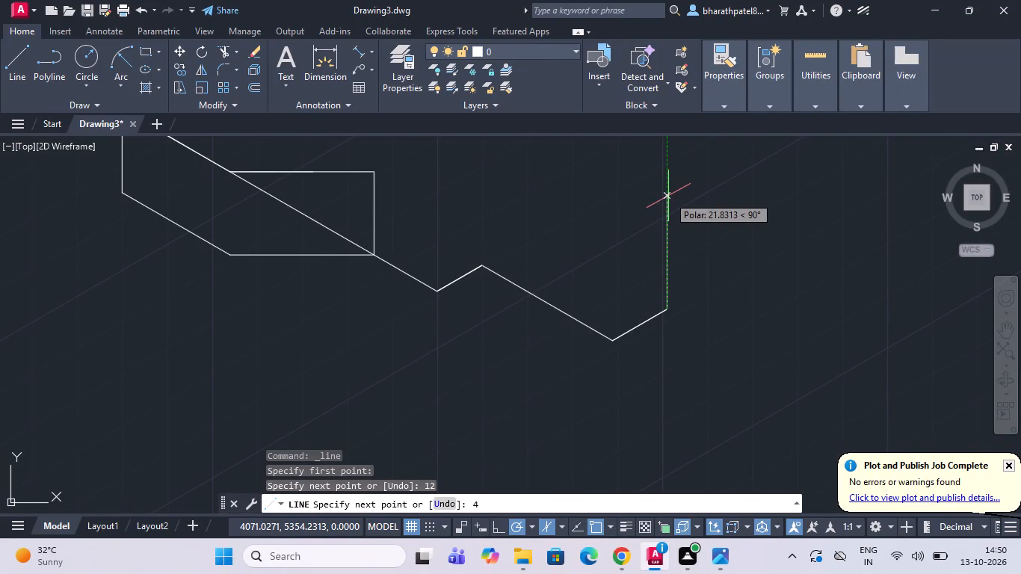
key("8")
key("Return")
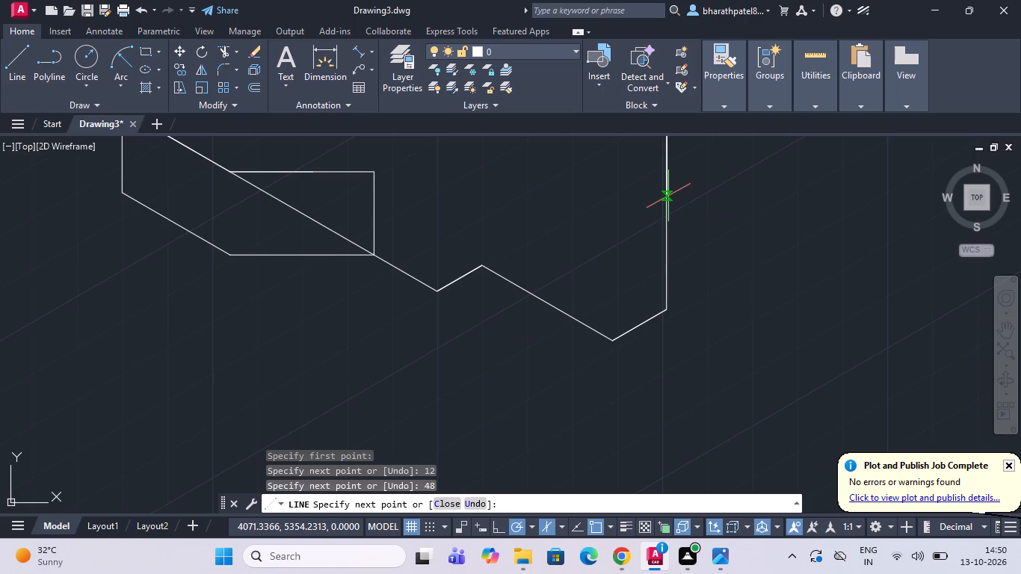
scroll(668, 196, "down", 3)
scroll(650, 162, "up", 1)
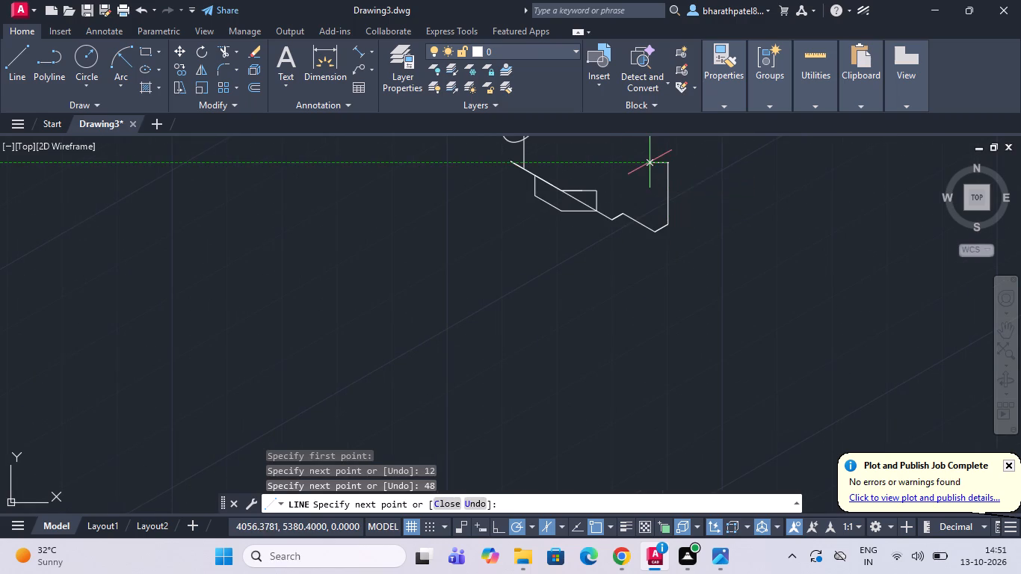
scroll(650, 162, "up", 1)
scroll(656, 162, "down", 2)
scroll(661, 182, "up", 3)
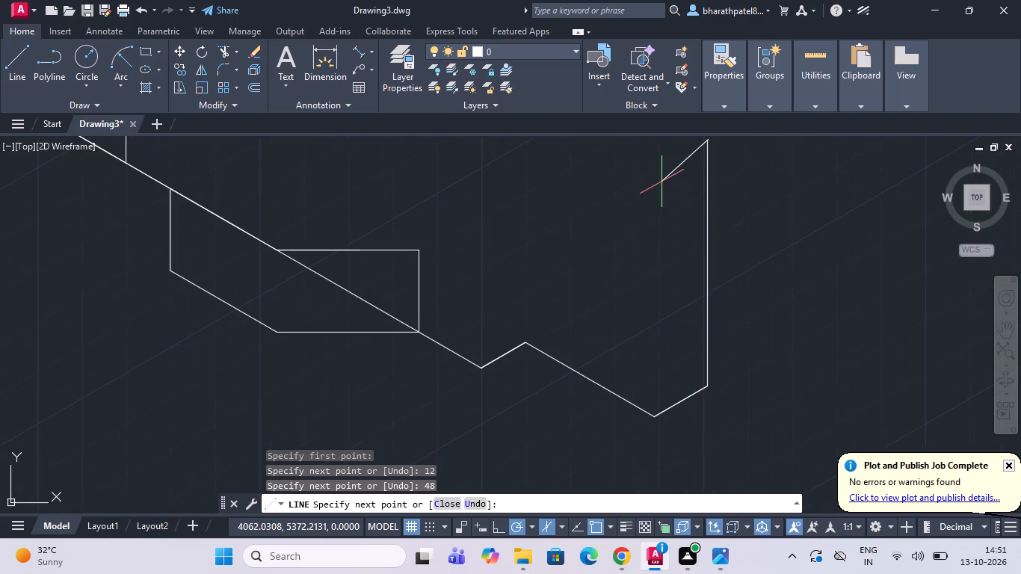
scroll(663, 209, "down", 3)
scroll(670, 168, "up", 2)
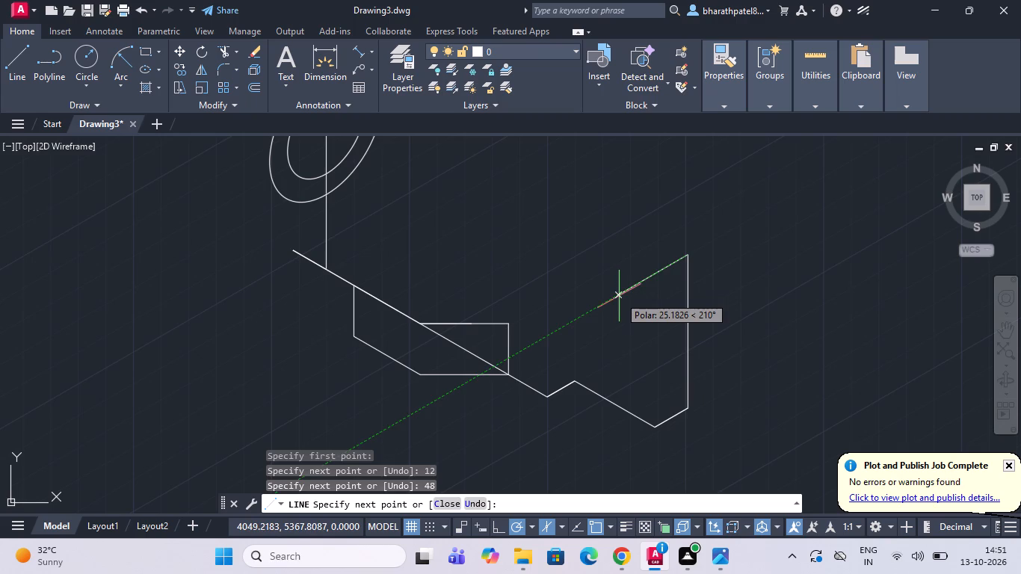
type("12")
key("Return")
scroll(656, 440, "up", 2)
left_click(653, 412)
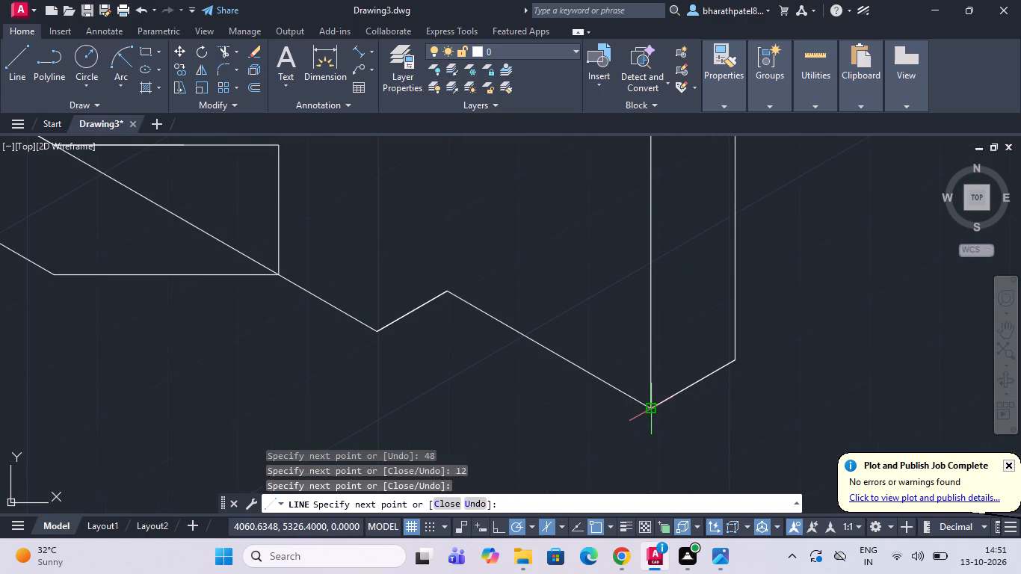
key("Escape")
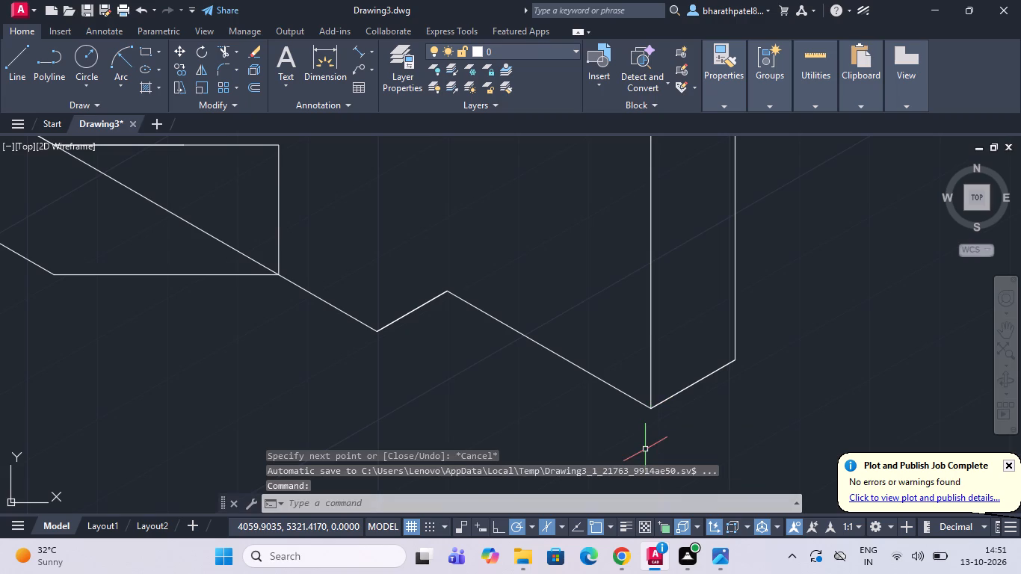
Draw a 48-unit vertical edge up from the junction of the 10- and 29-unit segments and connect its top to the end face's nearest top corner.
scroll(644, 433, "down", 3)
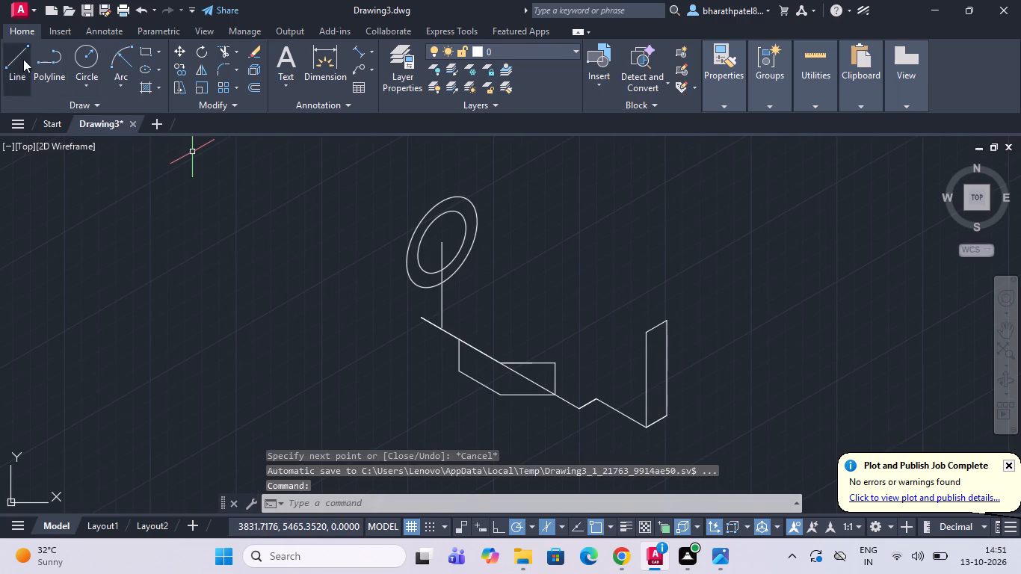
left_click(1, 61)
left_click(14, 61)
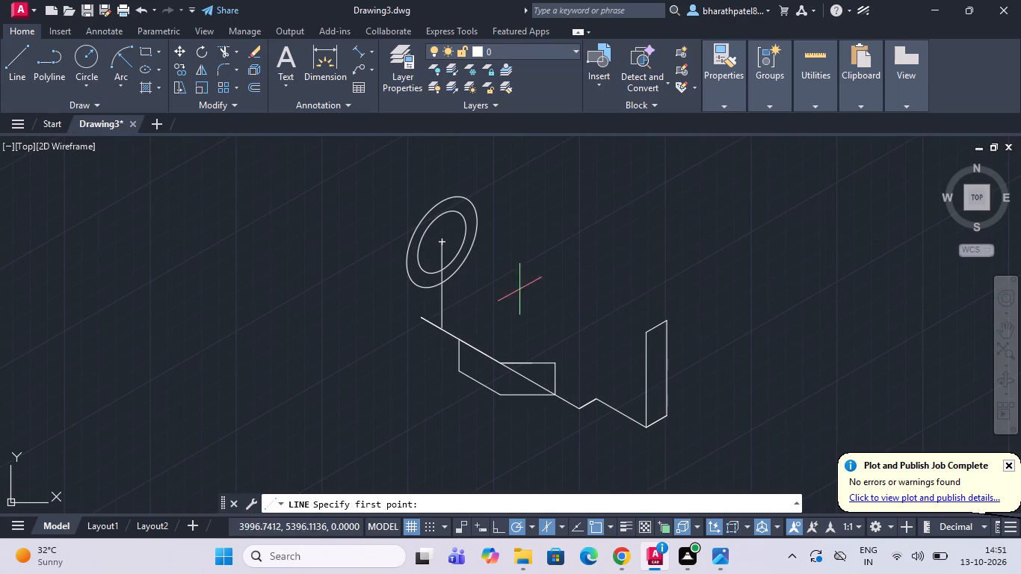
left_click(596, 399)
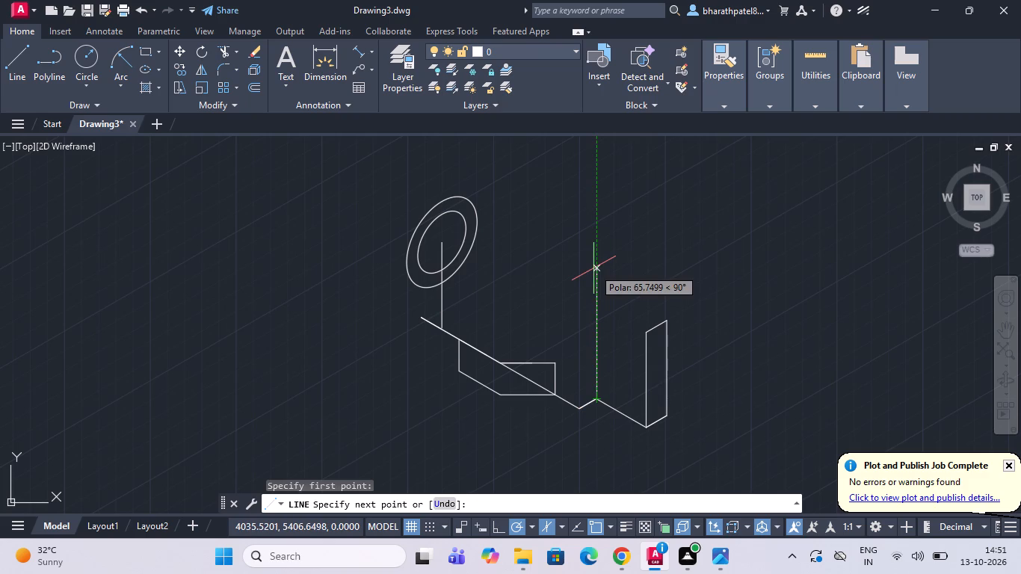
type("48")
key("Return")
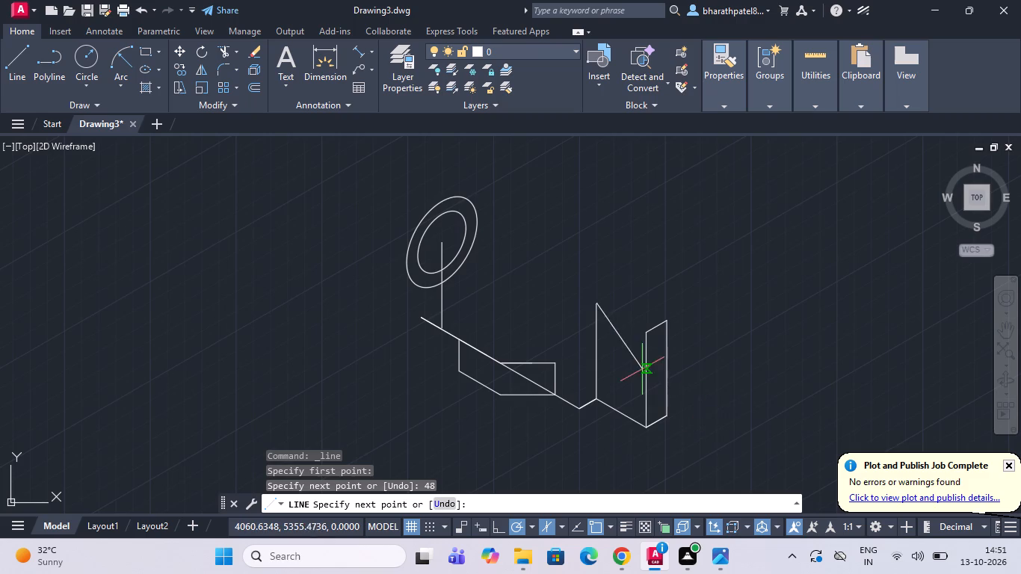
scroll(641, 348, "up", 3)
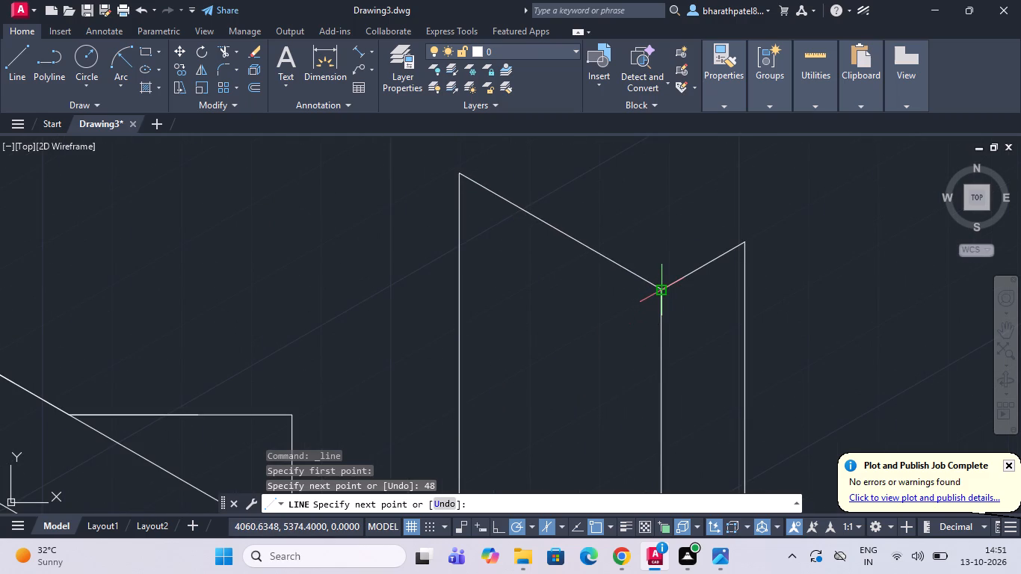
scroll(661, 293, "up", 3)
left_click(656, 283)
scroll(658, 281, "down", 5)
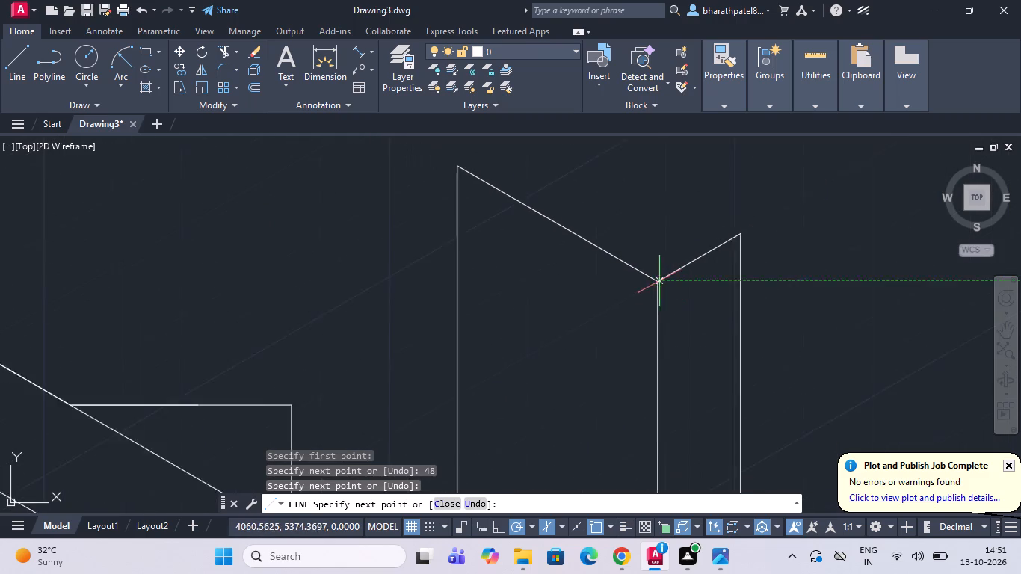
key("Escape")
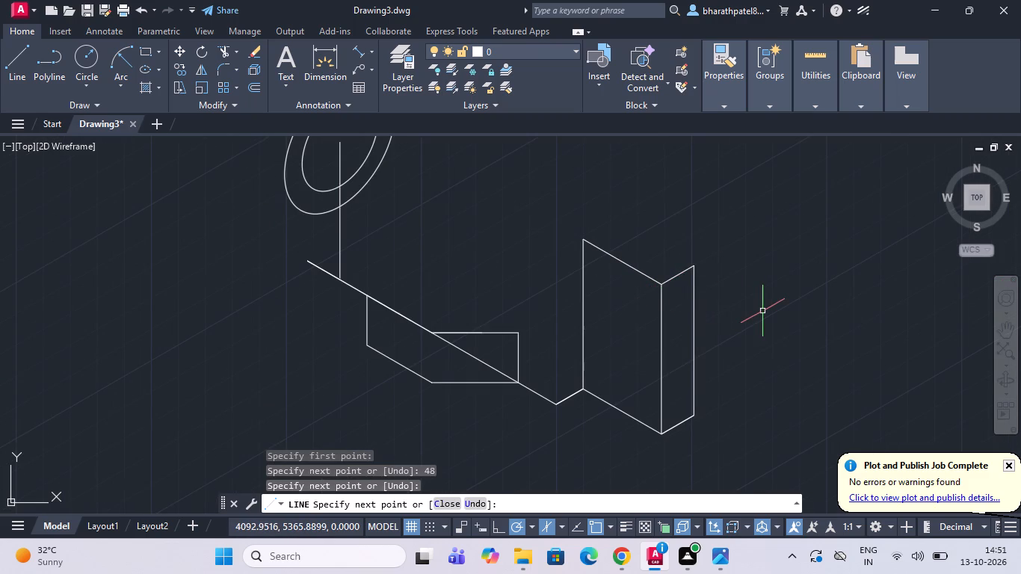
Draw a 48-unit vertical edge up from the 10-unit segment's lower end and connect its top to the adjacent vertical edge's top.
left_click(28, 50)
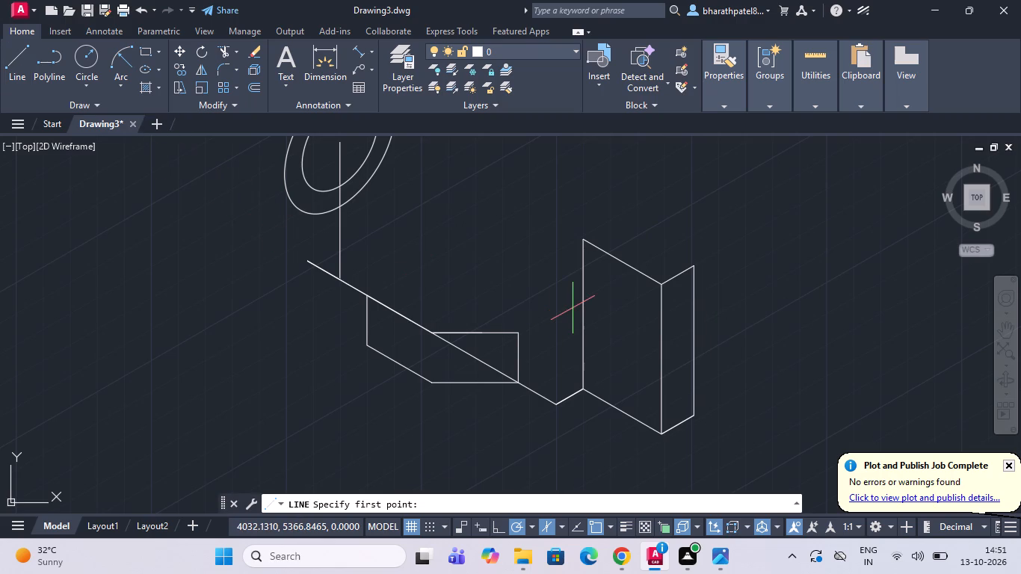
left_click(558, 406)
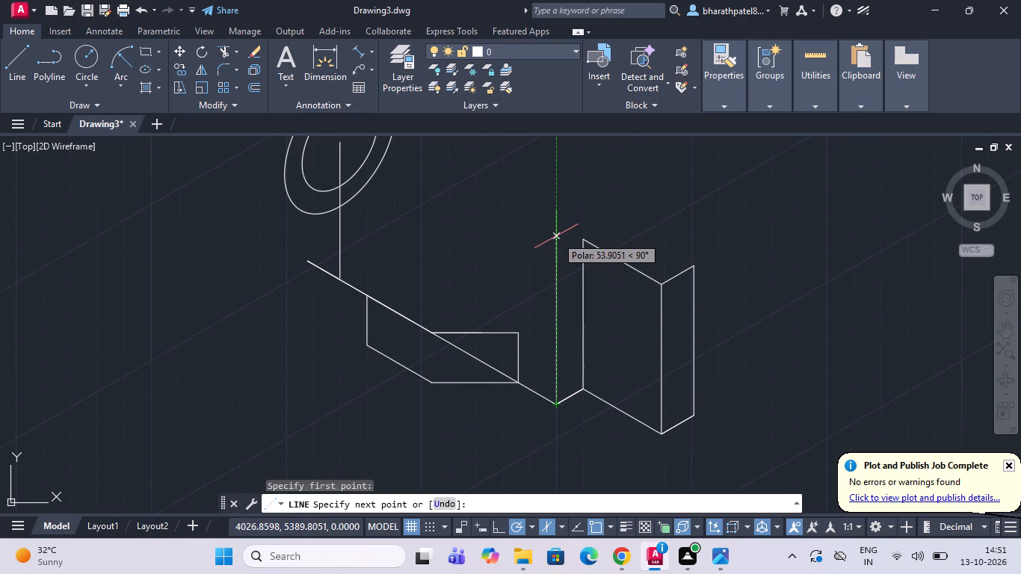
key("4")
key("8")
key("Return")
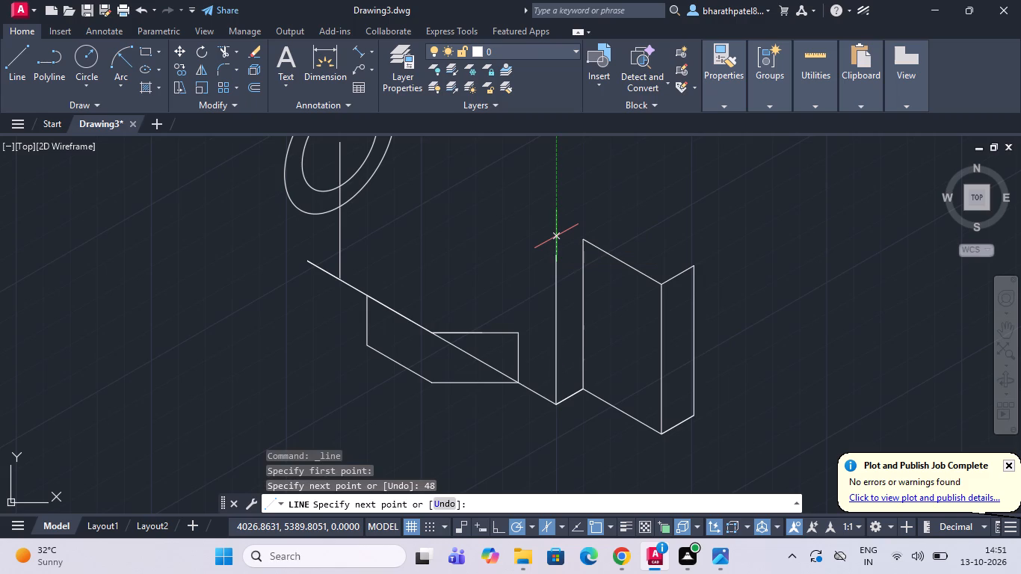
scroll(579, 241, "up", 3)
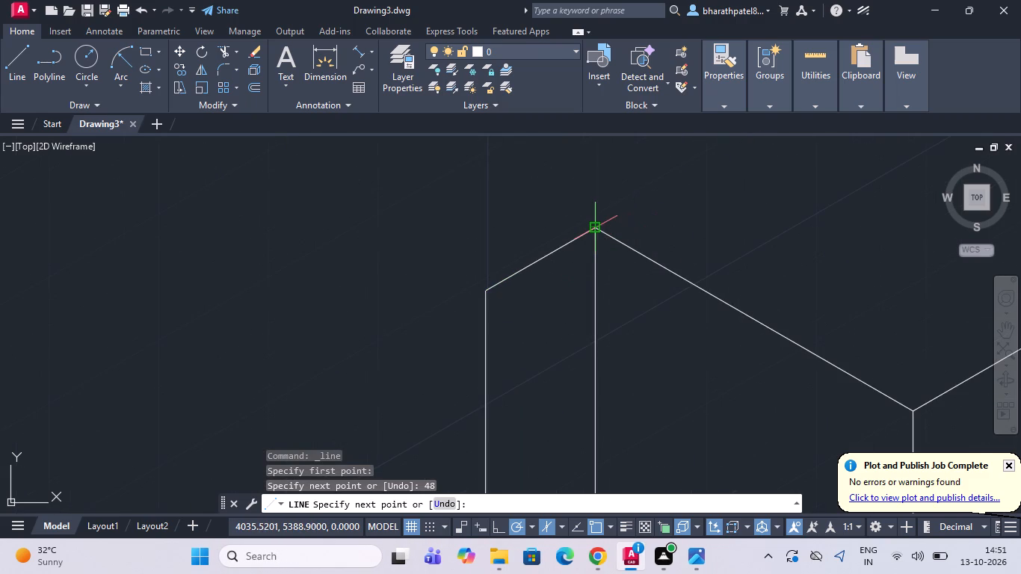
scroll(596, 226, "up", 3)
left_click(592, 233)
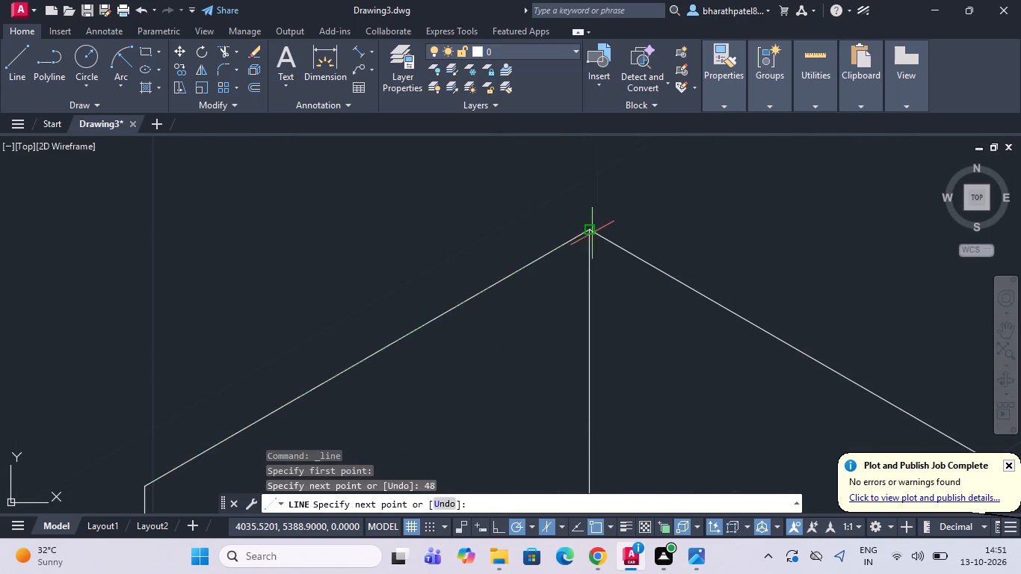
scroll(593, 232, "down", 7)
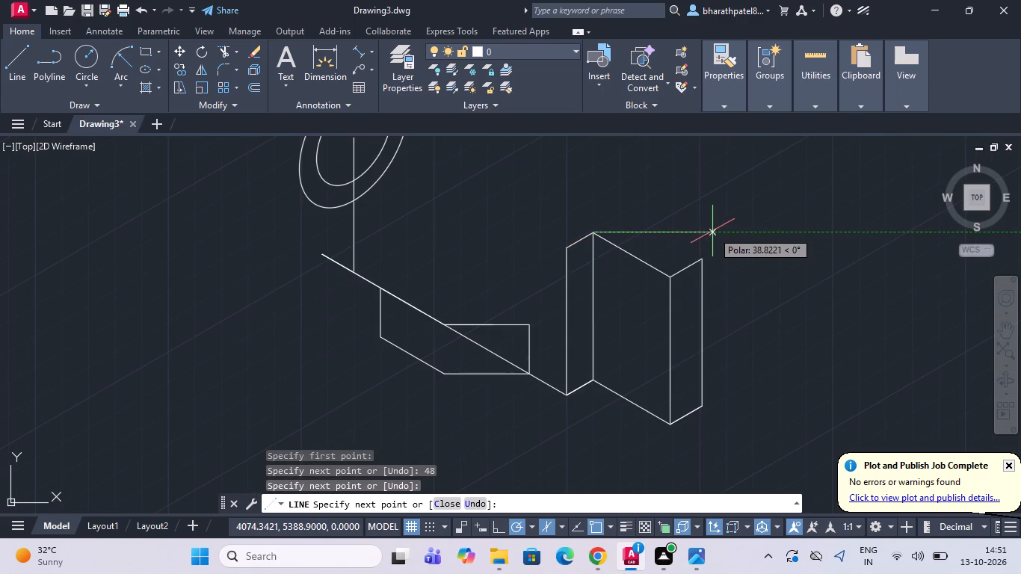
key("Escape")
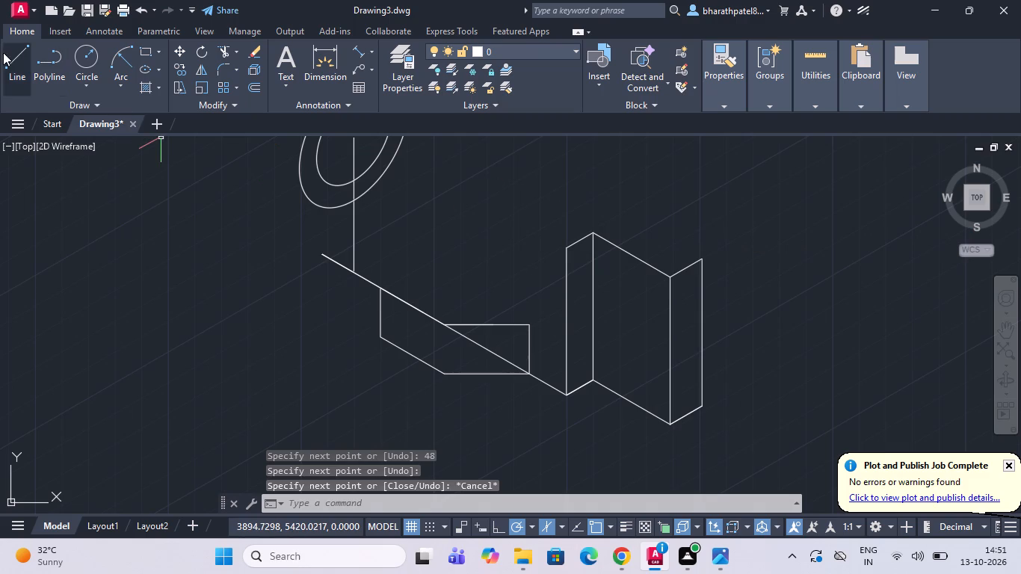
From the end face's outer top corner, draw connected segments of 29 units at 150°, 10 units at 30°, and 12 units at 150°.
left_click(16, 64)
scroll(300, 327, "down", 1)
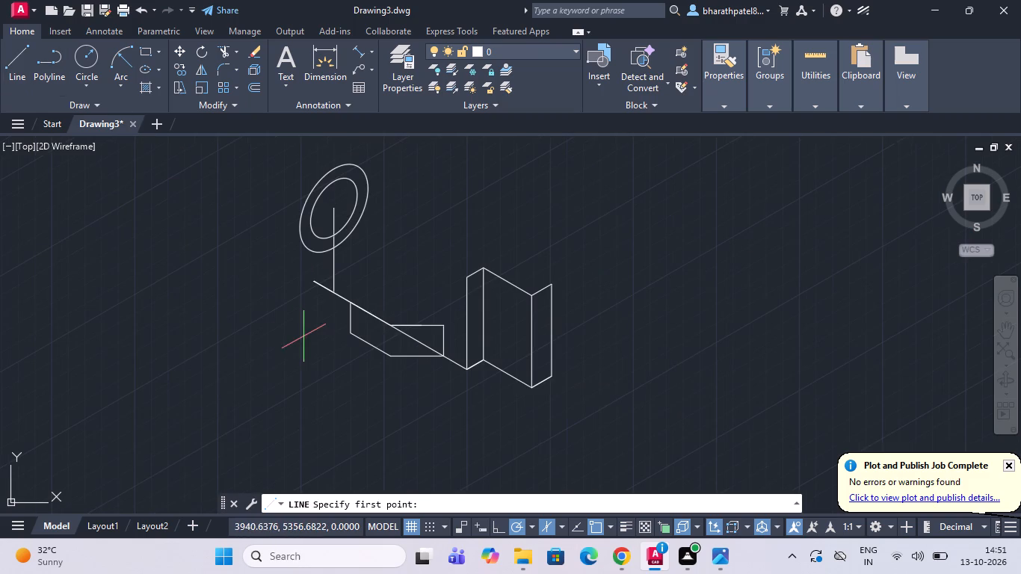
scroll(496, 274, "down", 2)
scroll(485, 241, "up", 2)
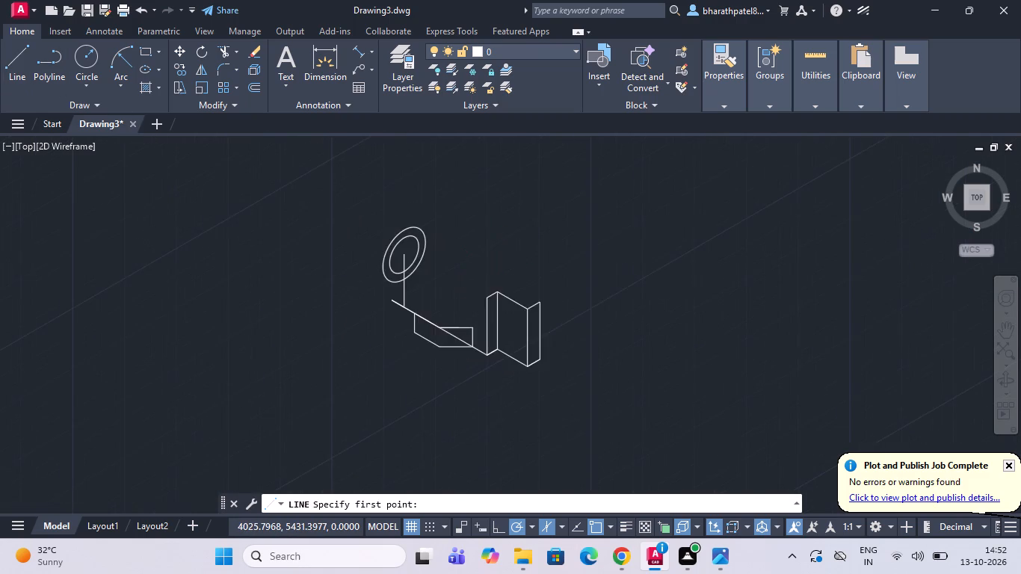
left_click(573, 342)
scroll(552, 305, "up", 3)
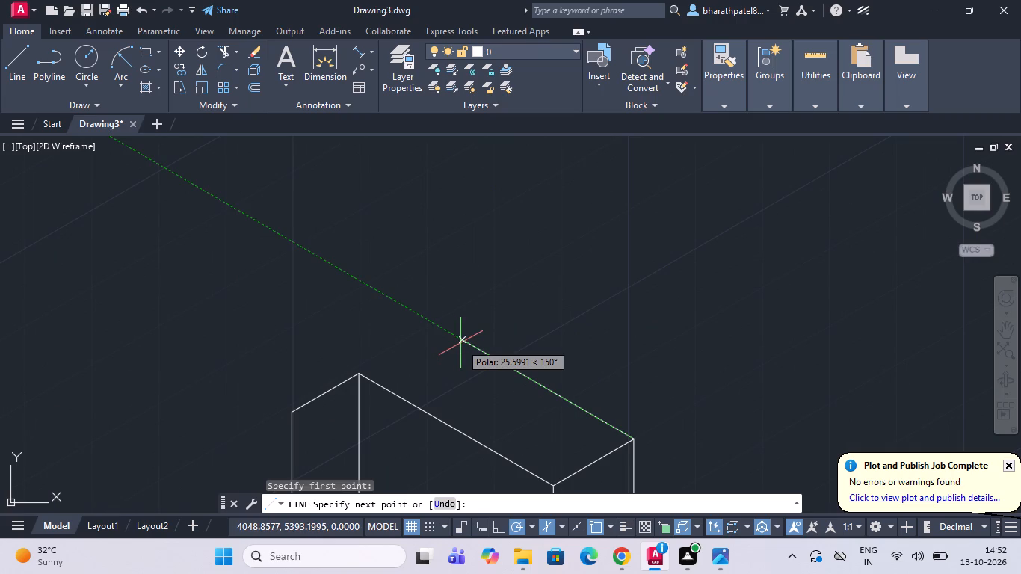
key("2")
key("9")
key("Return")
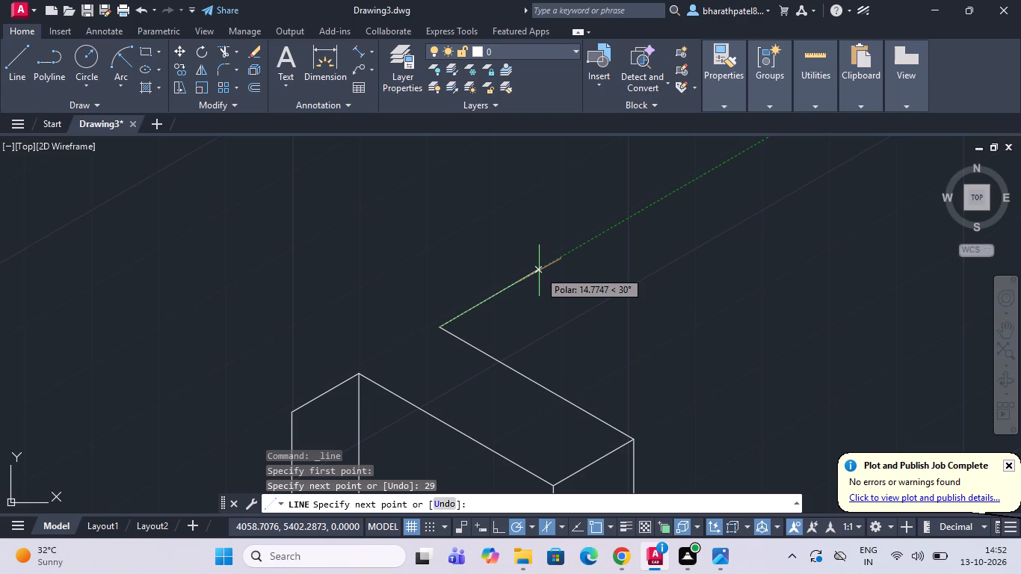
type("10")
key("Return")
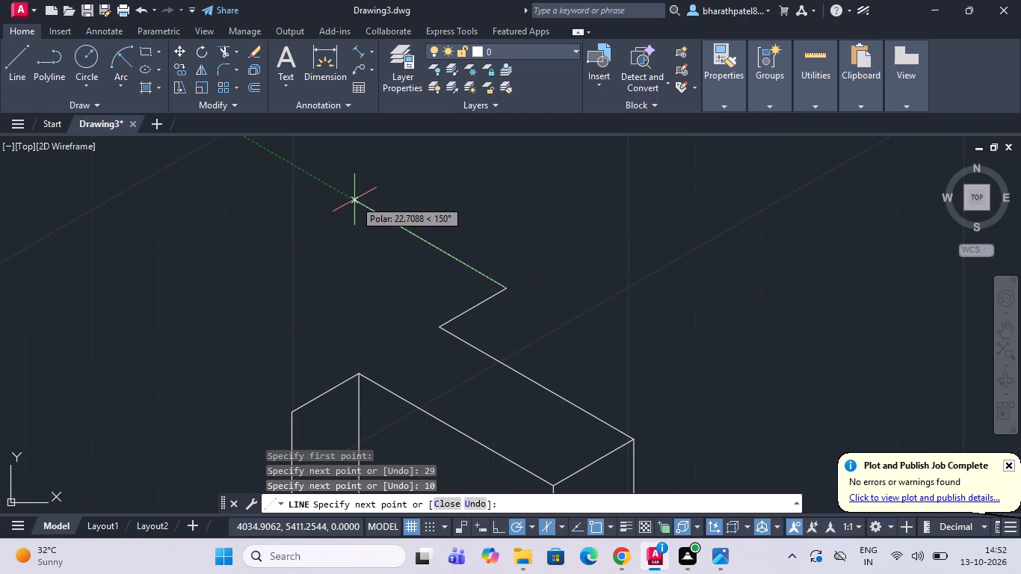
type("12")
key("Return")
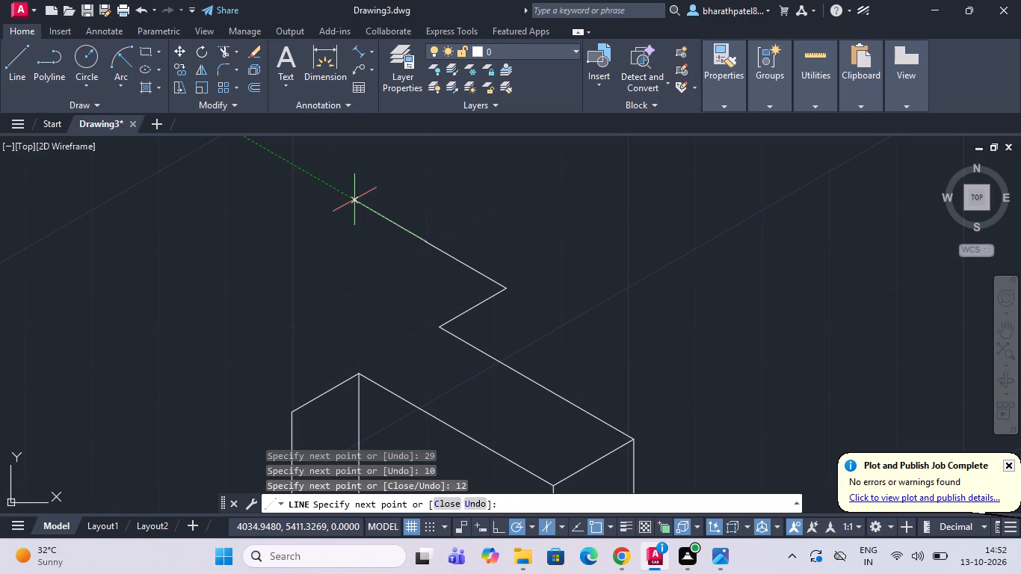
Continue the top outline with 32 units at 210° and close it at the nearest vertical edge's top corner at 330°.
scroll(413, 187, "down", 2)
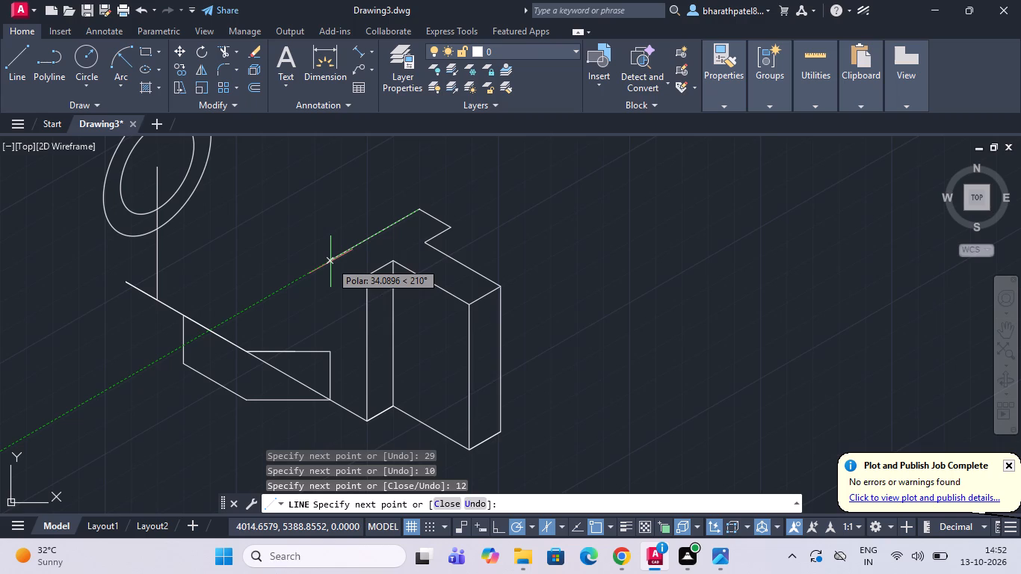
type("32")
key("Return")
scroll(359, 285, "down", 1)
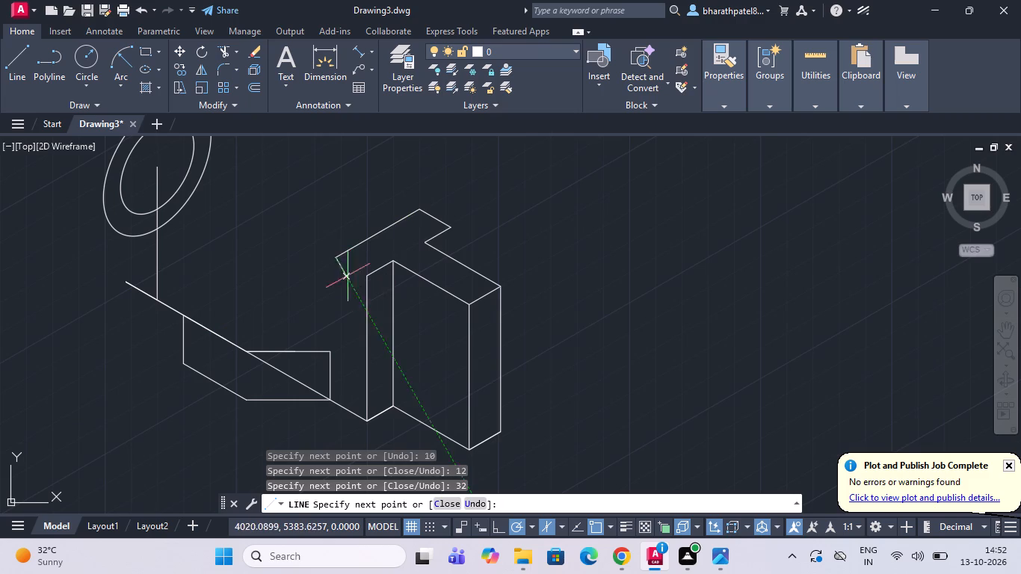
scroll(278, 210, "up", 3)
scroll(278, 210, "down", 3)
scroll(307, 262, "up", 2)
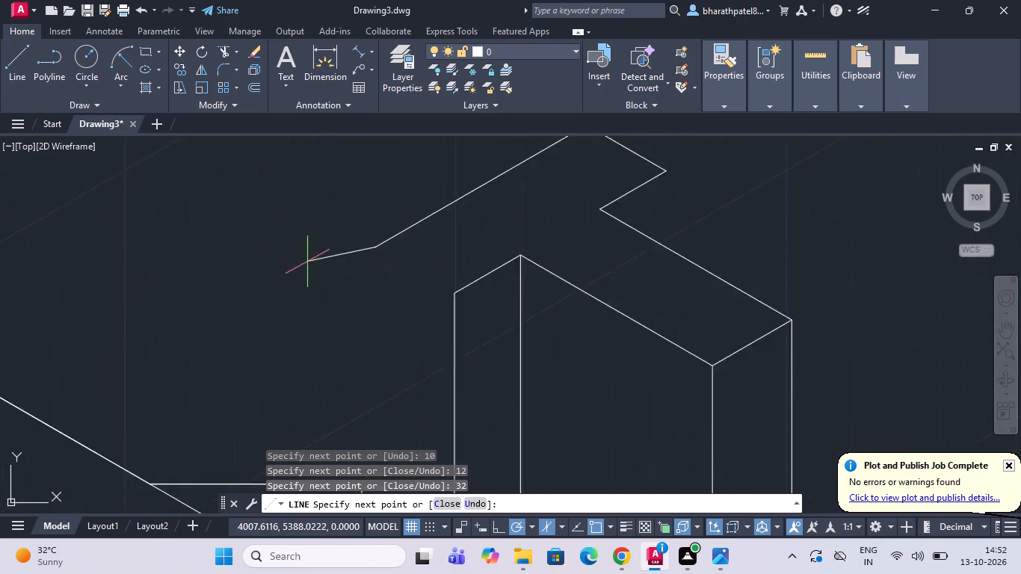
scroll(307, 262, "up", 1)
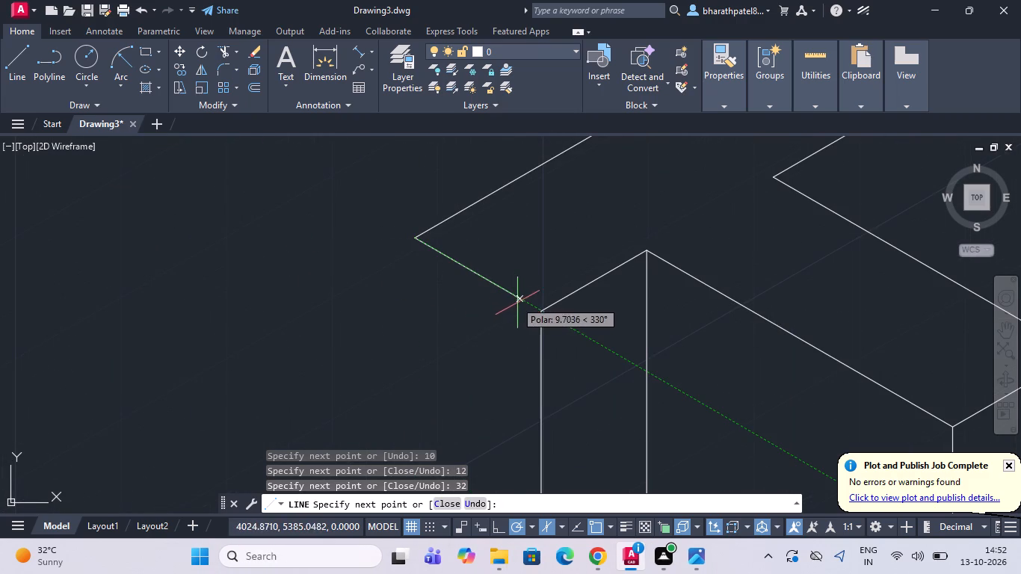
scroll(540, 309, "up", 2)
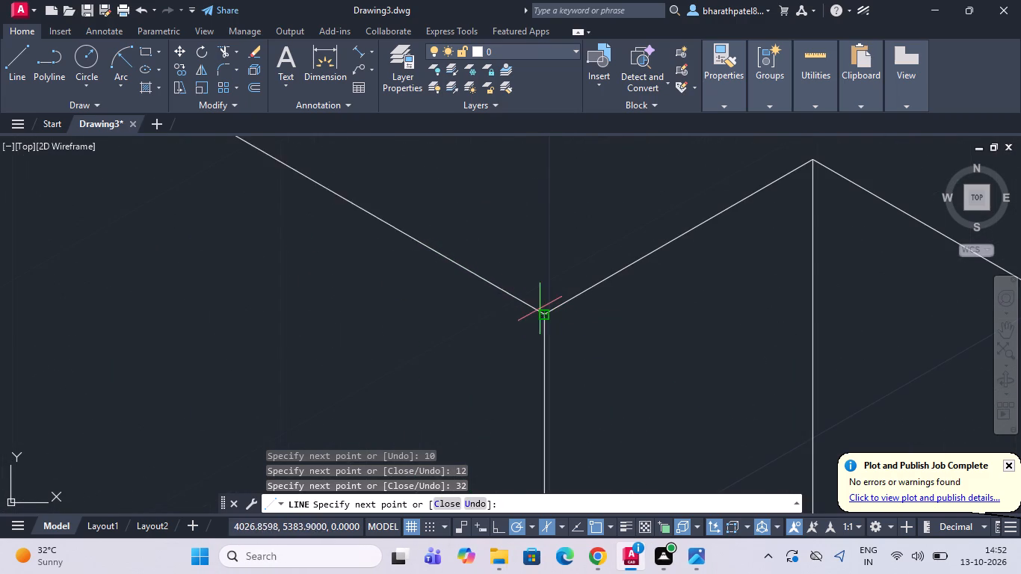
left_click(548, 316)
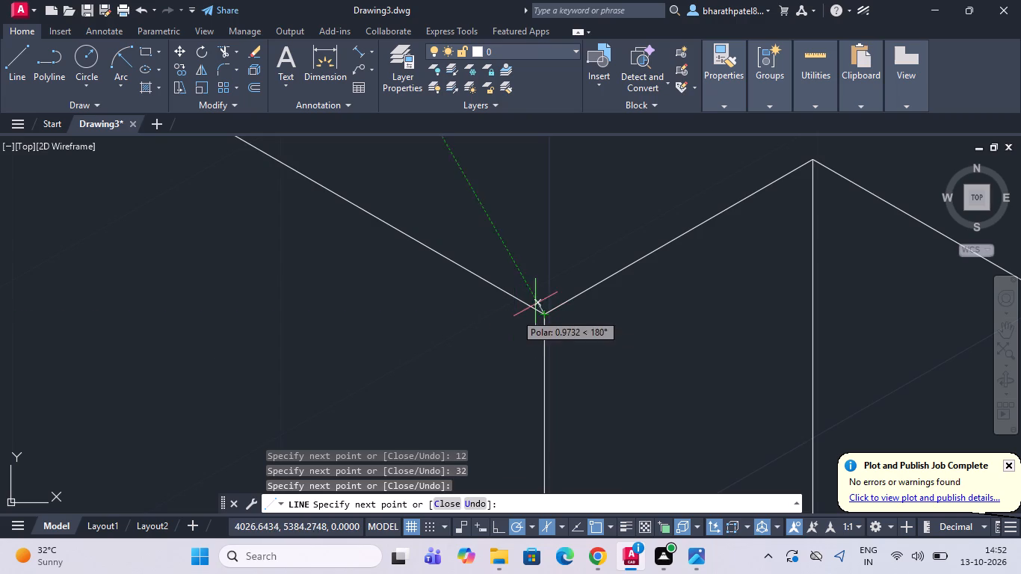
key("Escape")
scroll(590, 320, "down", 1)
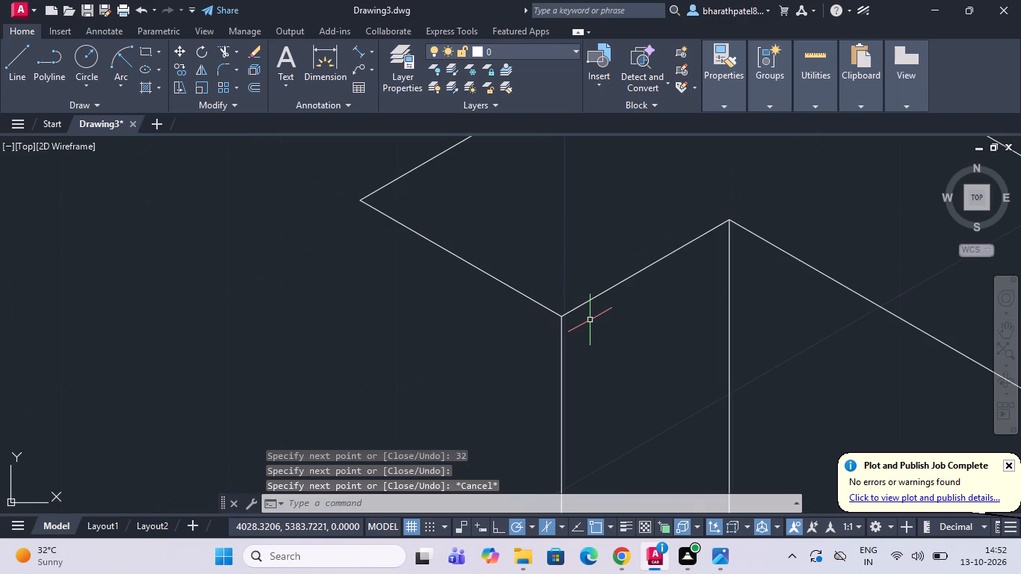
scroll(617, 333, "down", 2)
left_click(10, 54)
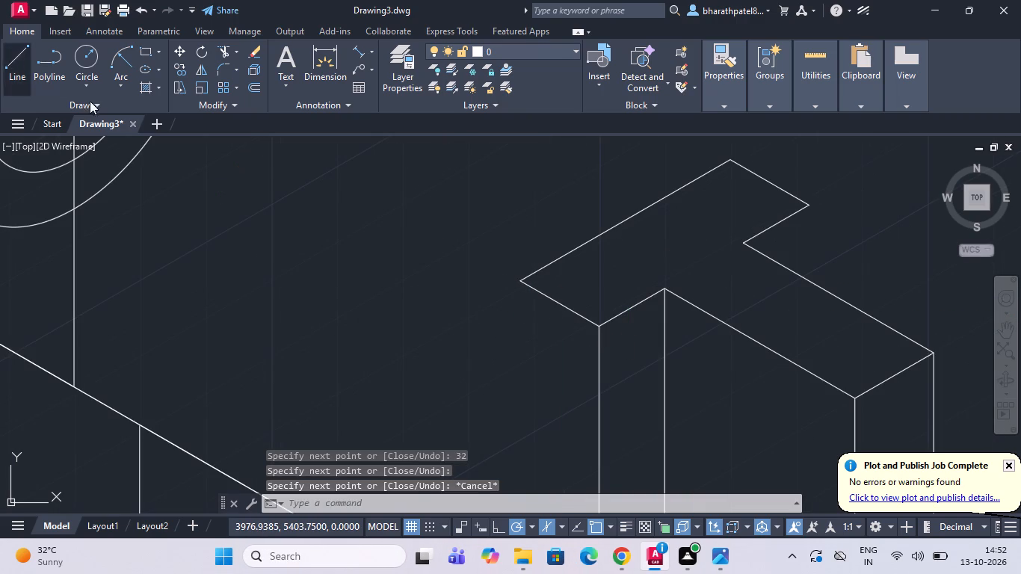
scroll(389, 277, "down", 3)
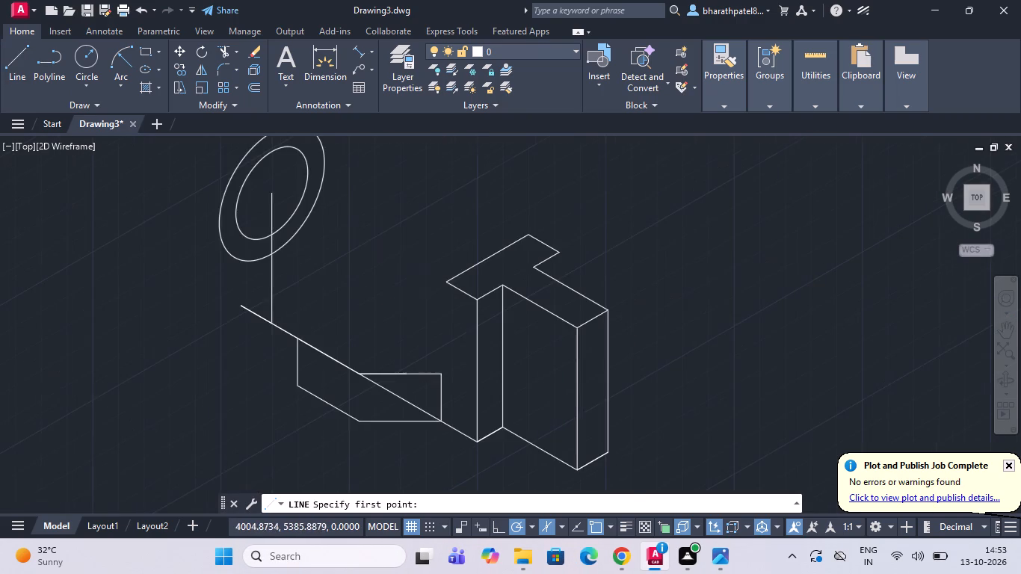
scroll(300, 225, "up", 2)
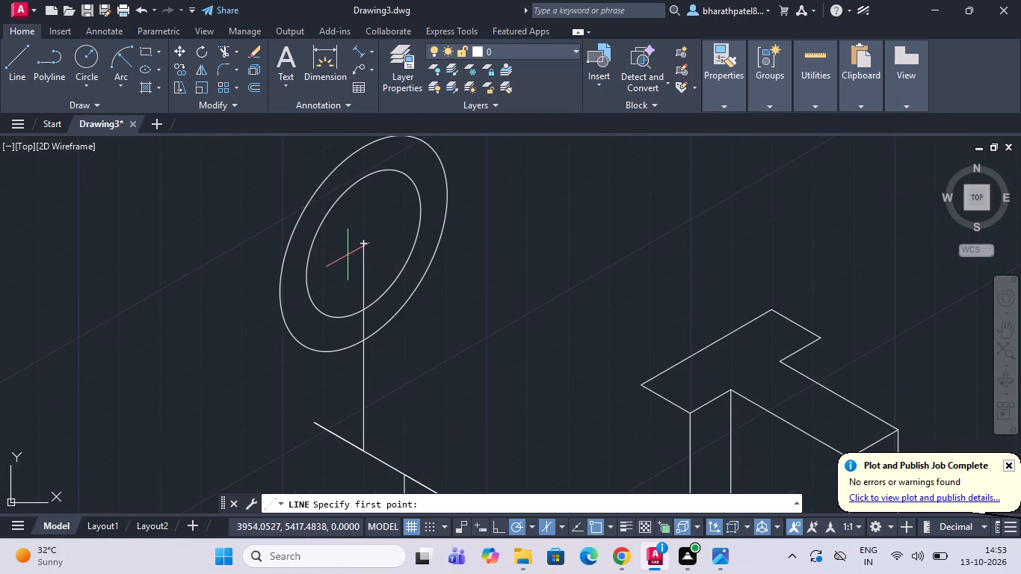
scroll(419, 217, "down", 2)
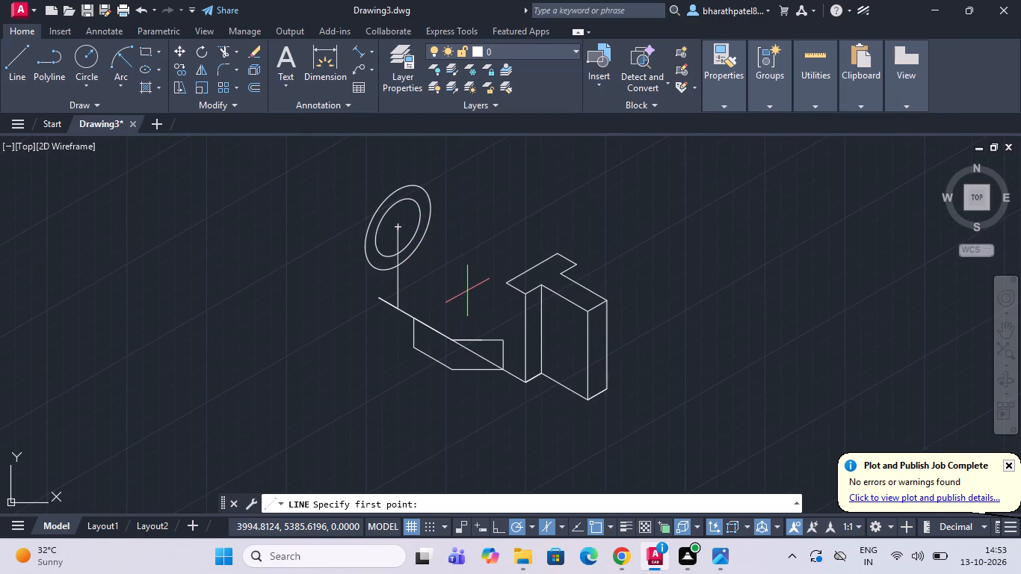
Trim the part of the slanted base line that crosses the inside of the base's horizontal-edged face.
left_click(220, 55)
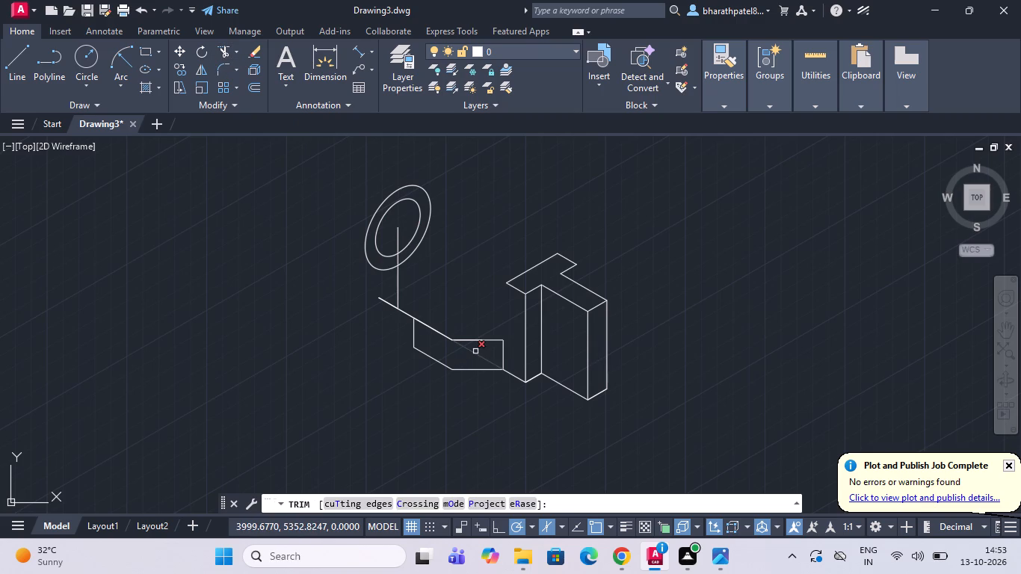
left_click(475, 351)
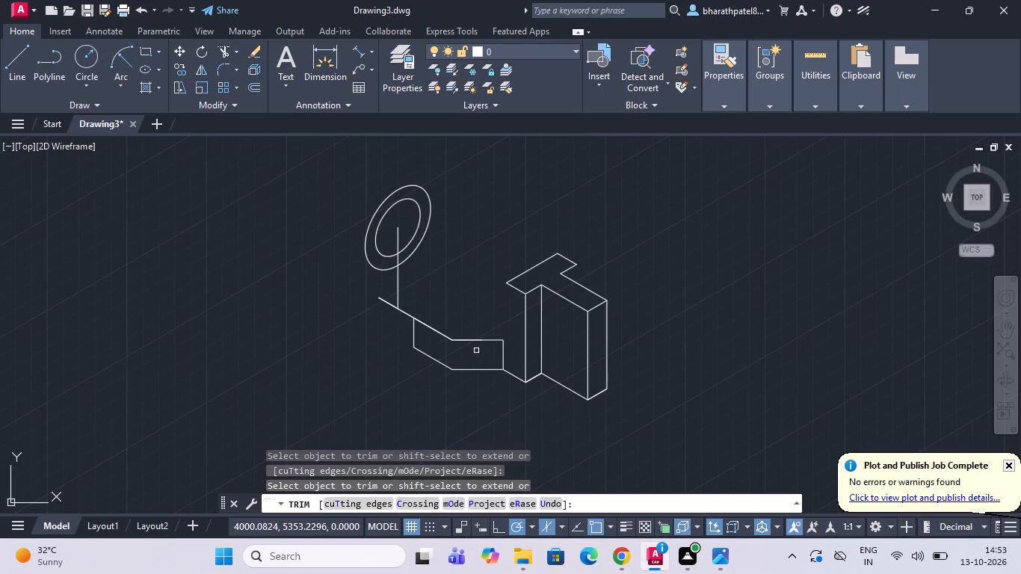
From the upper end of the base block's outer vertical edge, draw 12 units at 30°, connecting its end to the block's opposite upper corner.
left_click(10, 52)
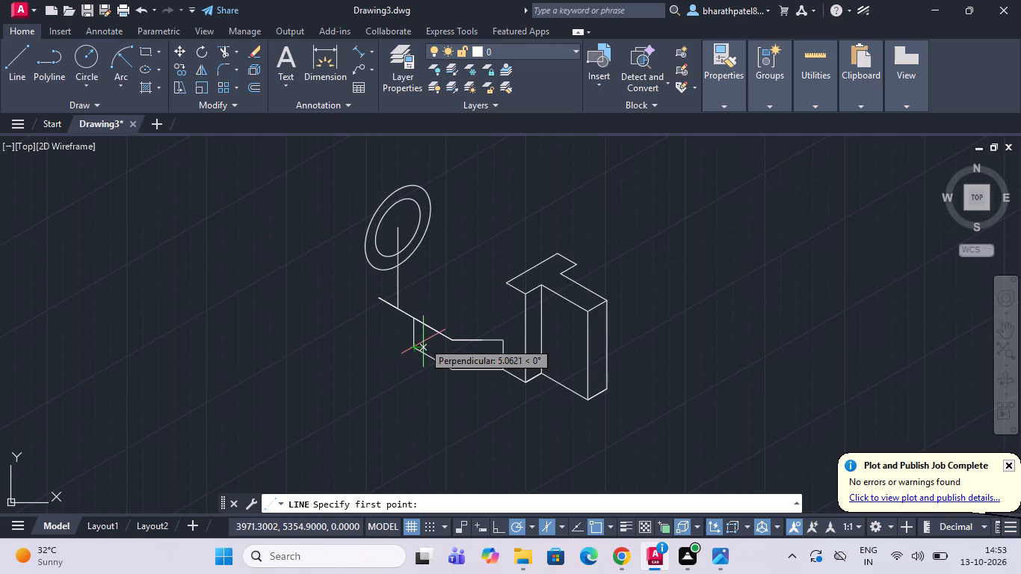
scroll(423, 342, "up", 3)
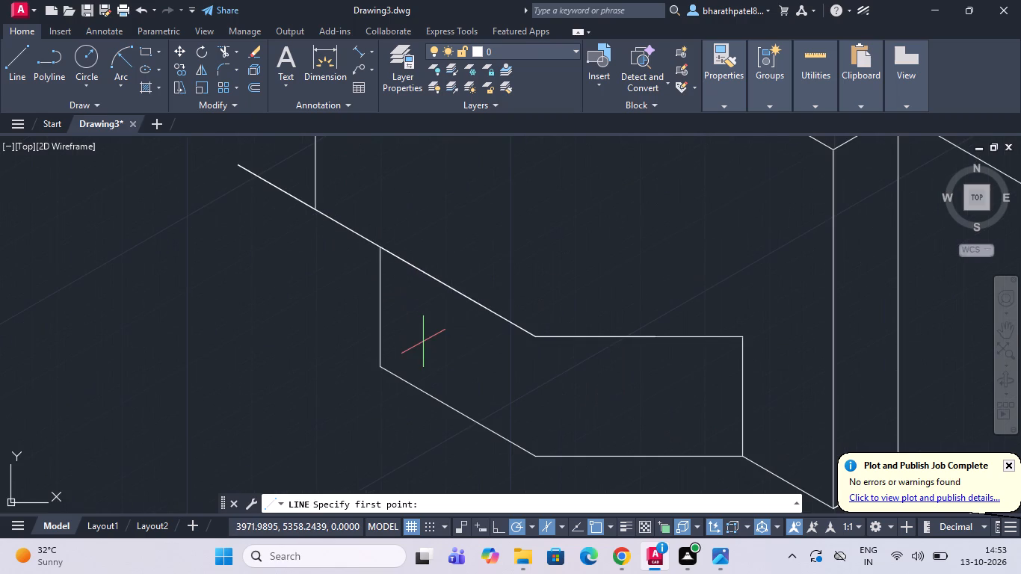
left_click(9, 59)
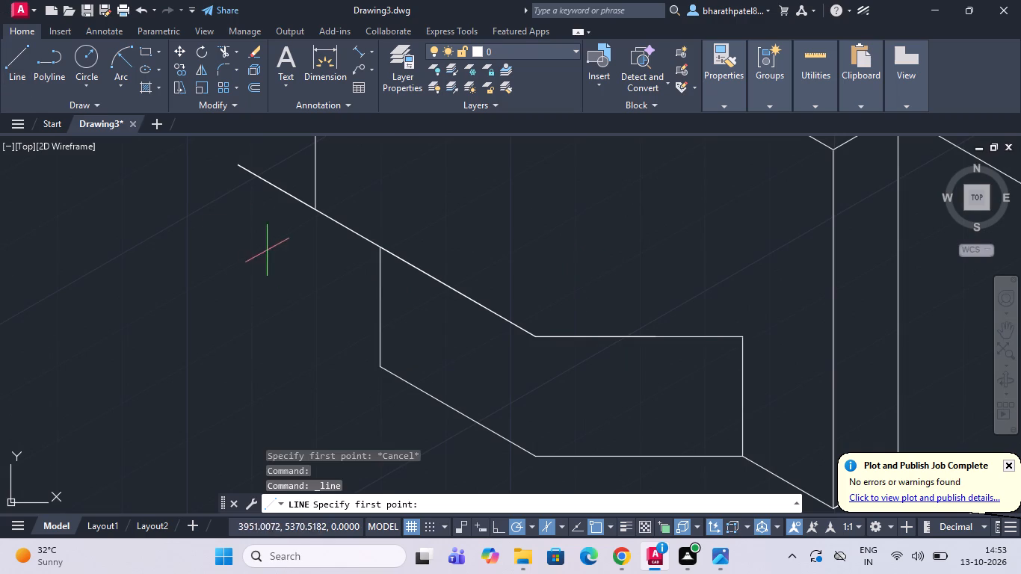
scroll(368, 291, "down", 4)
scroll(368, 265, "up", 1)
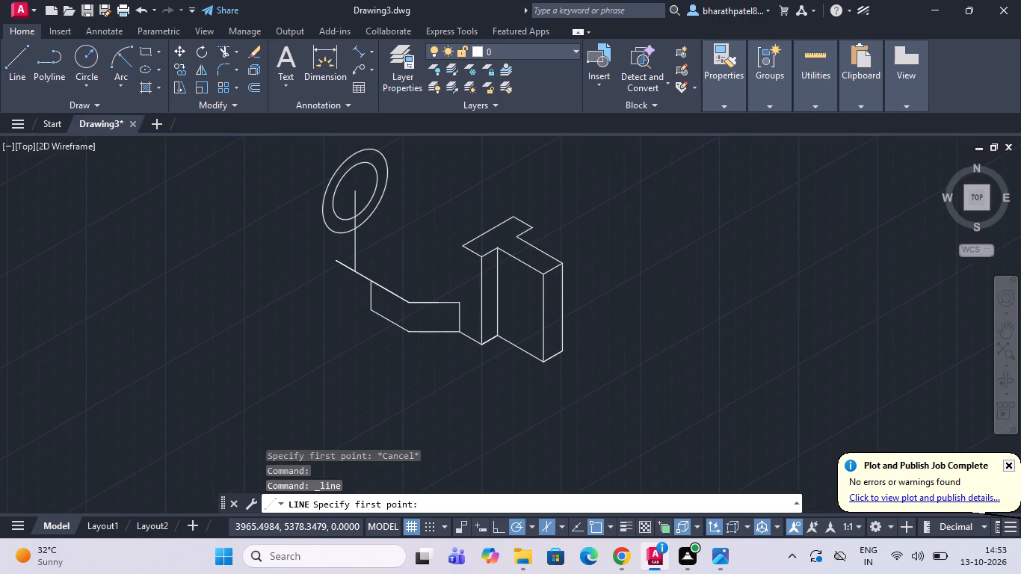
left_click(369, 290)
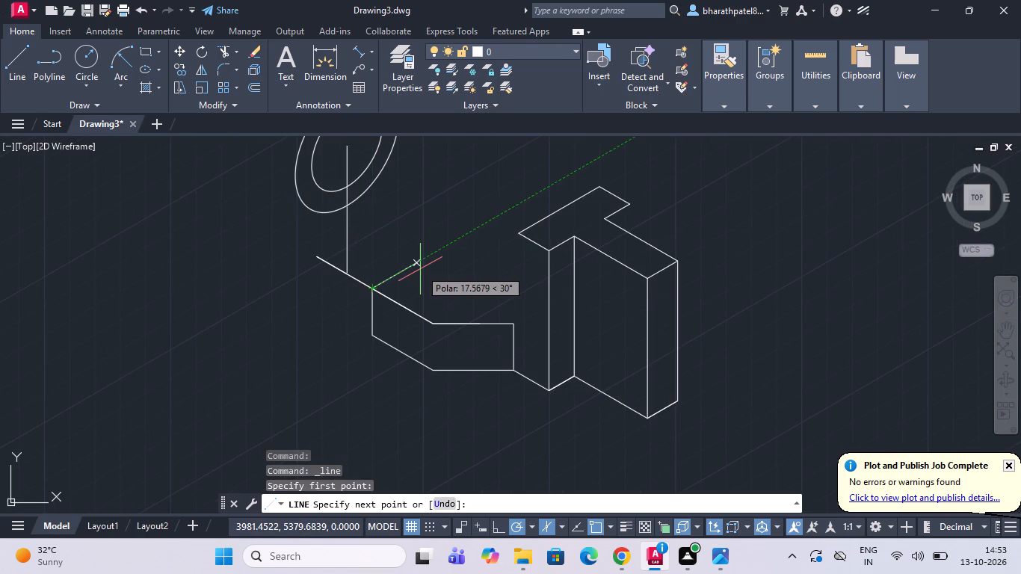
type("12")
key("Return")
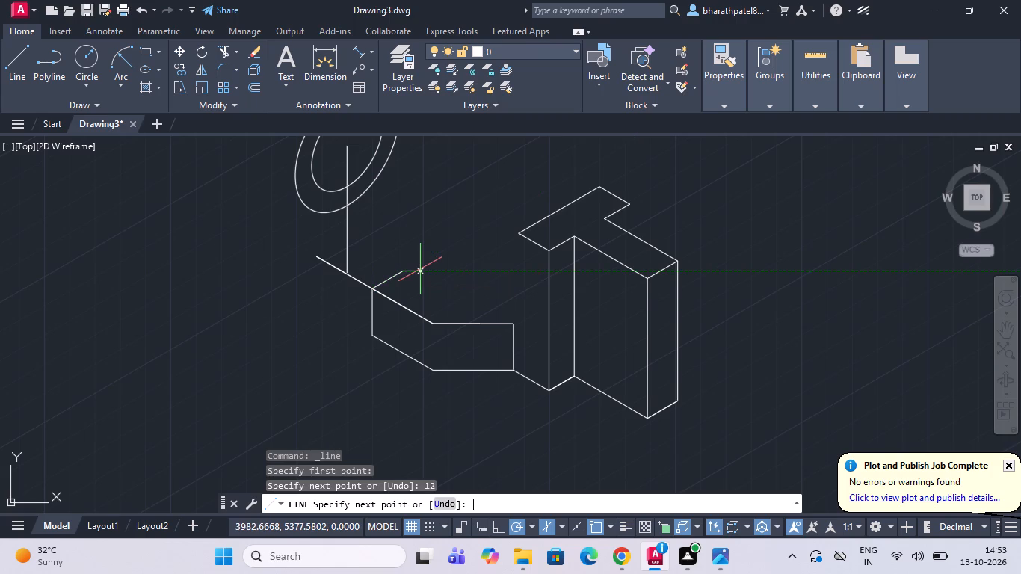
scroll(446, 294, "up", 3)
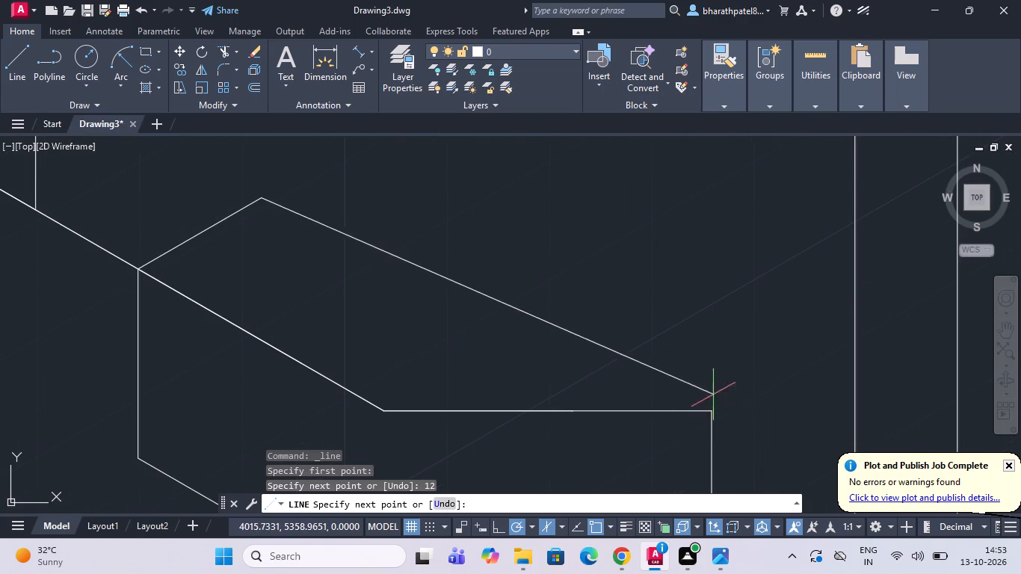
scroll(697, 378, "down", 3)
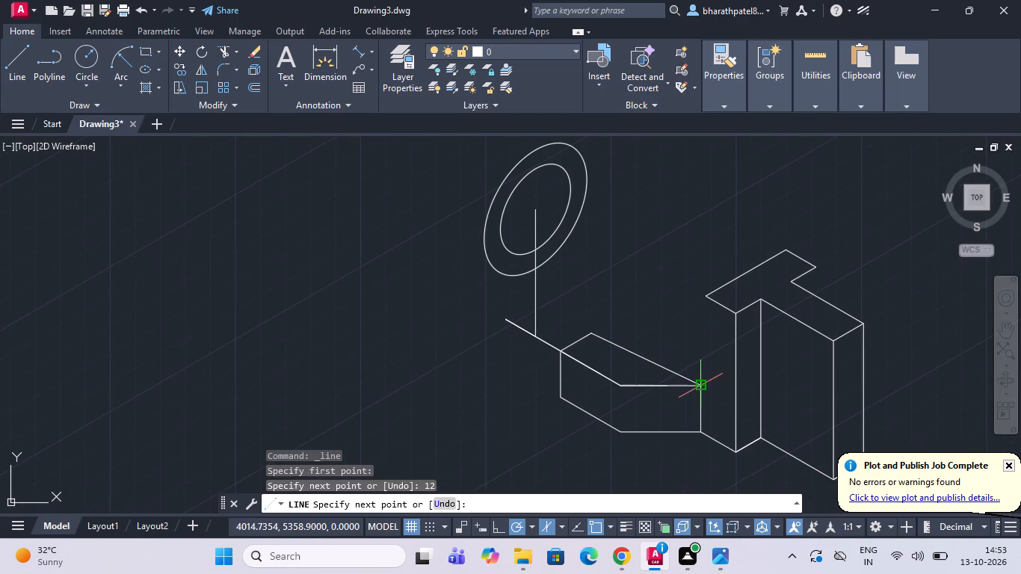
scroll(703, 385, "up", 2)
left_click(697, 394)
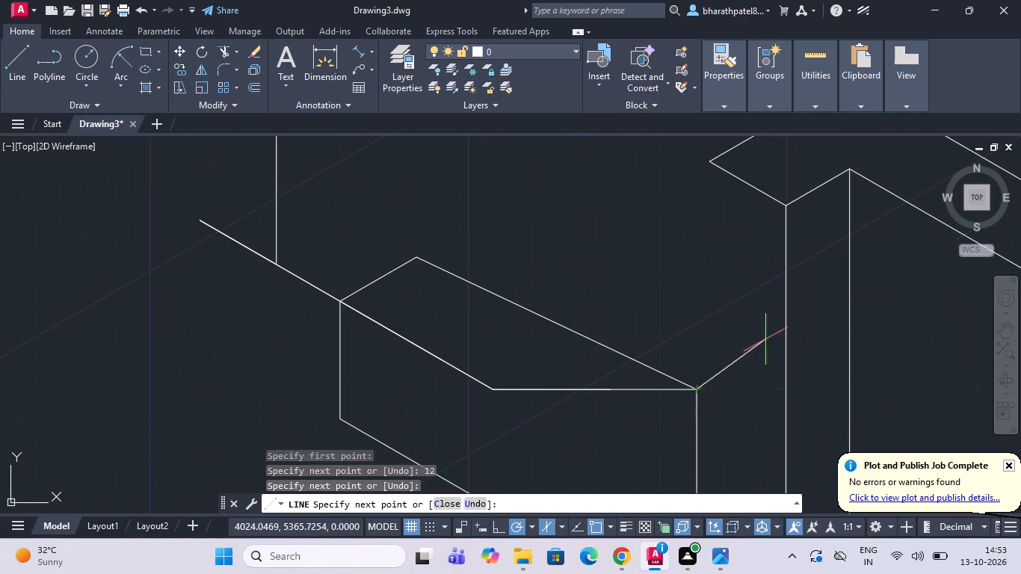
key("grave")
scroll(643, 344, "down", 3)
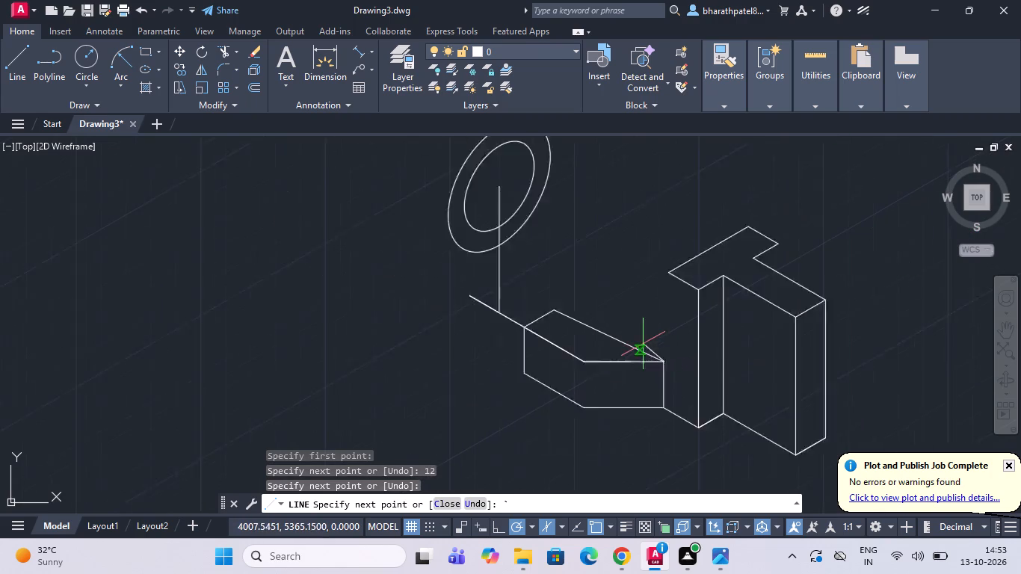
key("Escape")
Draw a vertical line about 17.5 units up from the slanted base line's free end, crossing into the outer isocircle.
scroll(682, 342, "down", 2)
scroll(688, 327, "up", 2)
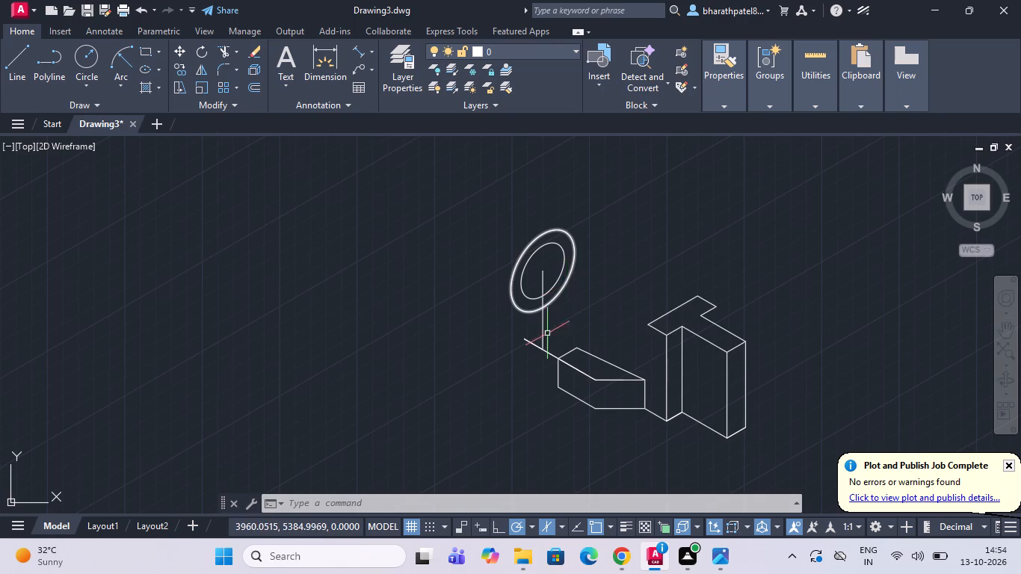
left_click(8, 64)
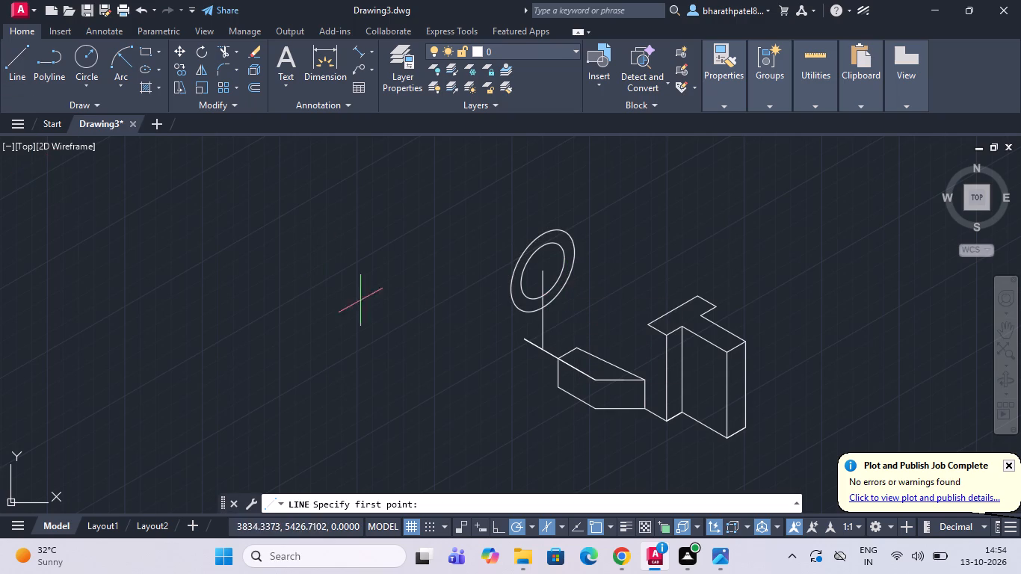
left_click(522, 334)
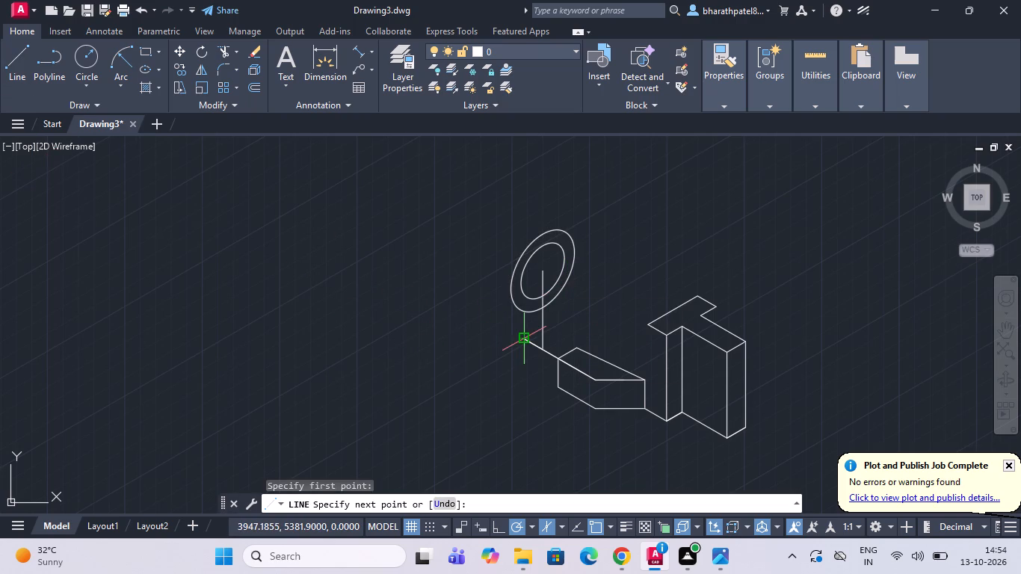
scroll(522, 334, "up", 4)
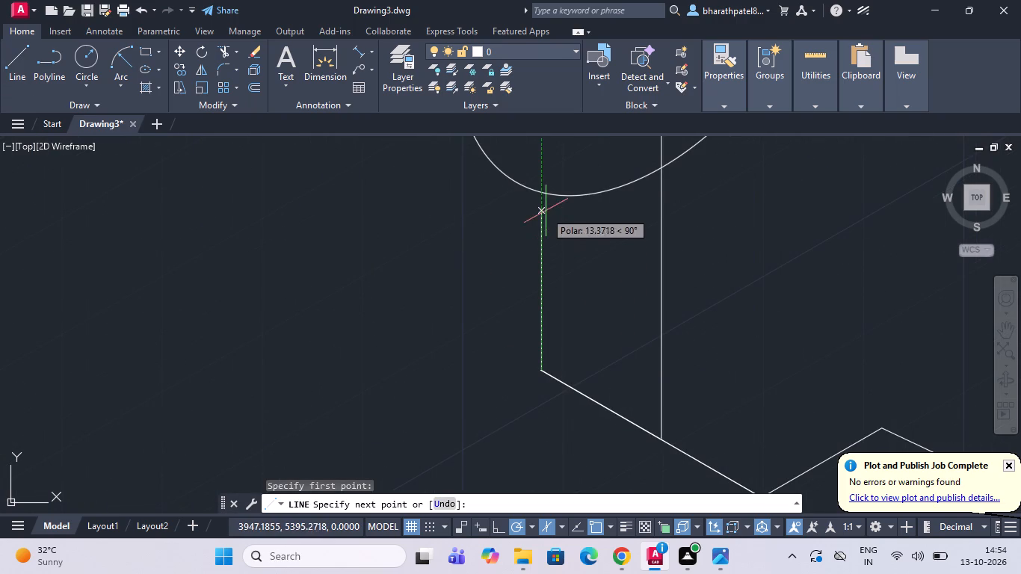
left_click(544, 167)
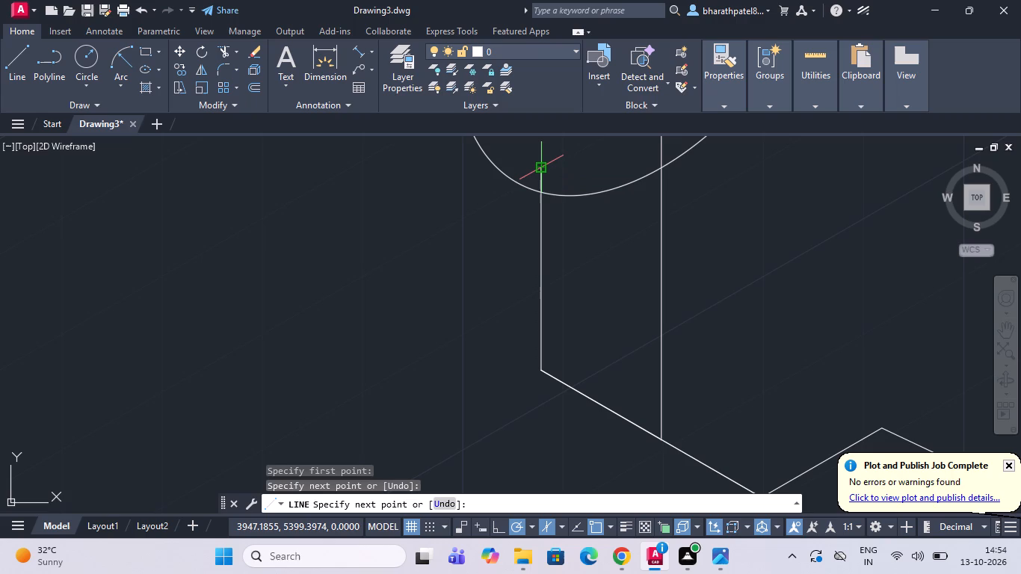
key("Escape")
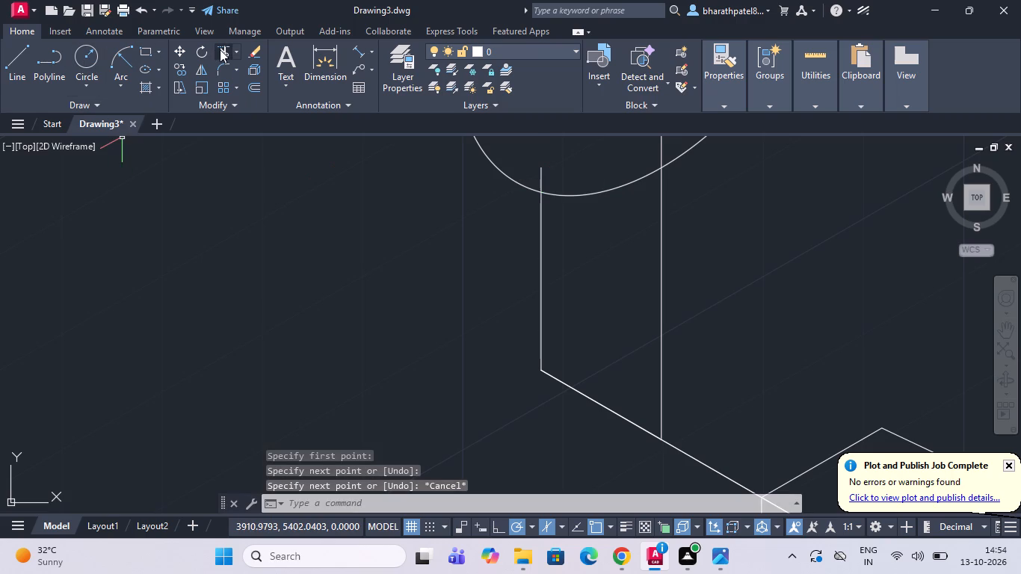
Trim the end of the new vertical line that extends inside the outer isocircle.
left_click_drag(220, 49, 239, 66)
left_click_drag(528, 175, 537, 176)
left_click(560, 179)
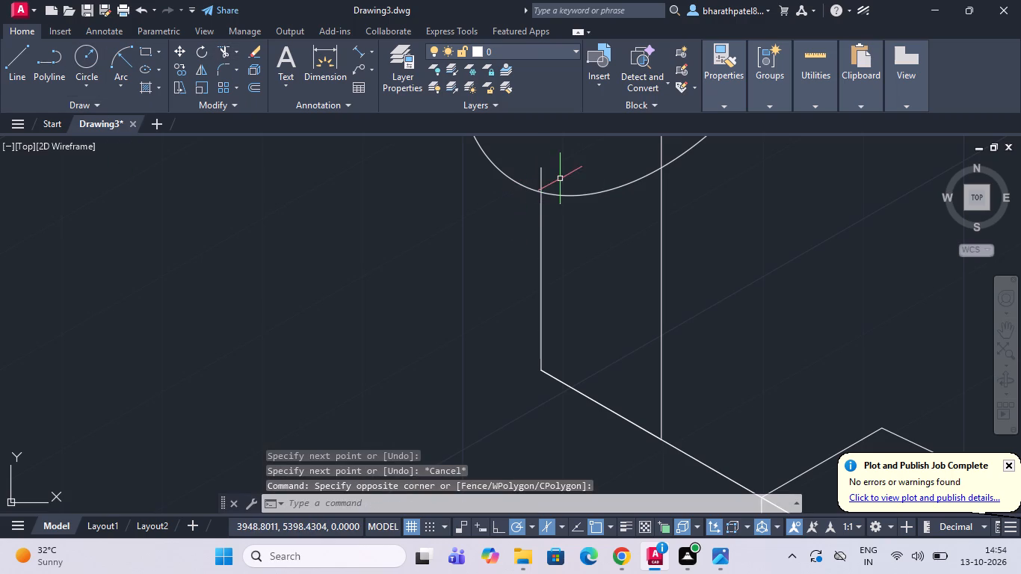
left_click(223, 45)
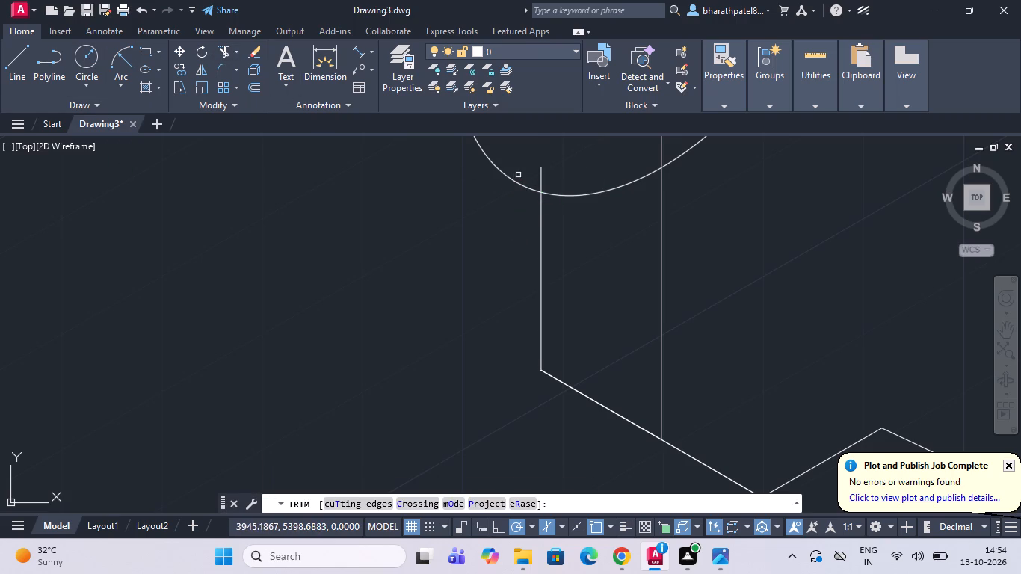
left_click_drag(518, 174, 564, 187)
scroll(564, 187, "down", 5)
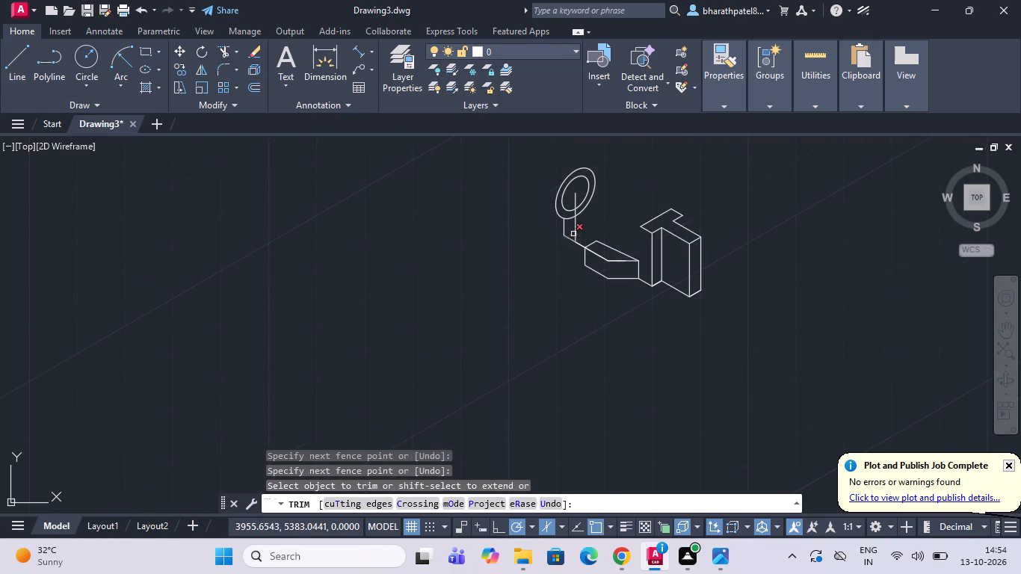
scroll(602, 199, "up", 2)
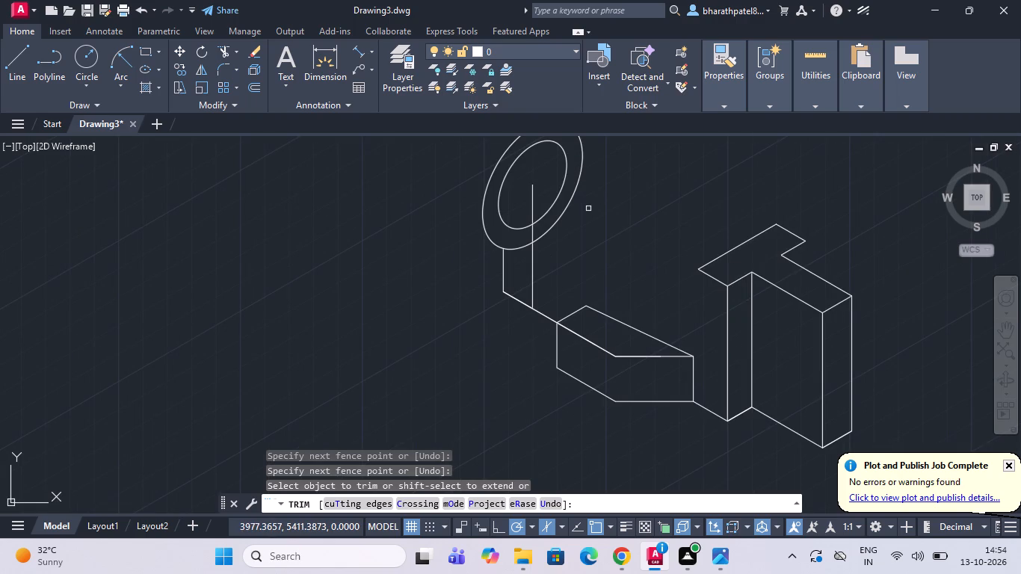
Delete the long vertical line running from the isocircles' centre down to the slanted base line.
scroll(588, 209, "down", 2)
scroll(592, 197, "up", 3)
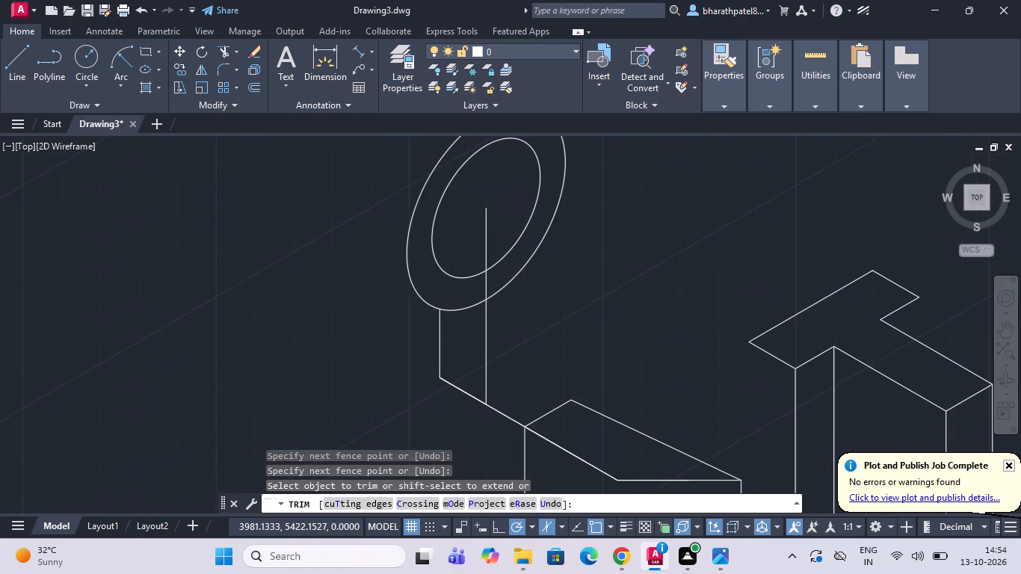
scroll(592, 197, "down", 3)
scroll(513, 218, "up", 3)
scroll(513, 217, "down", 2)
key("Escape")
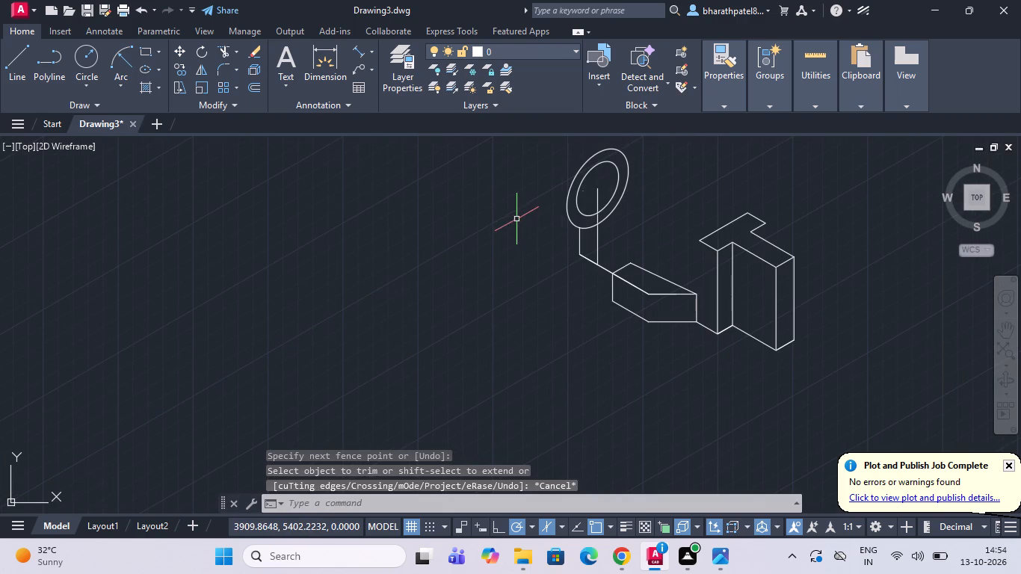
left_click(599, 192)
key("Delete")
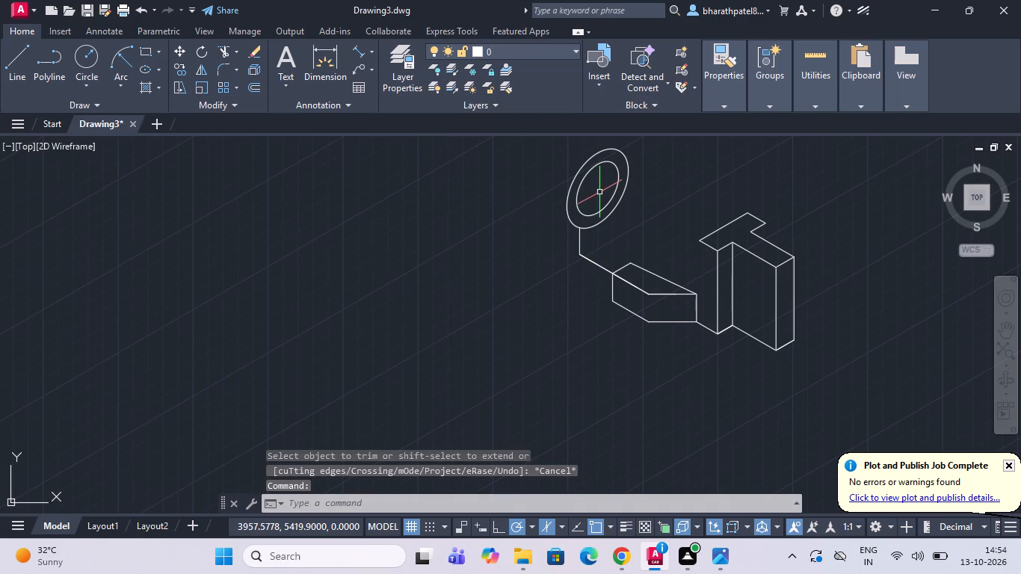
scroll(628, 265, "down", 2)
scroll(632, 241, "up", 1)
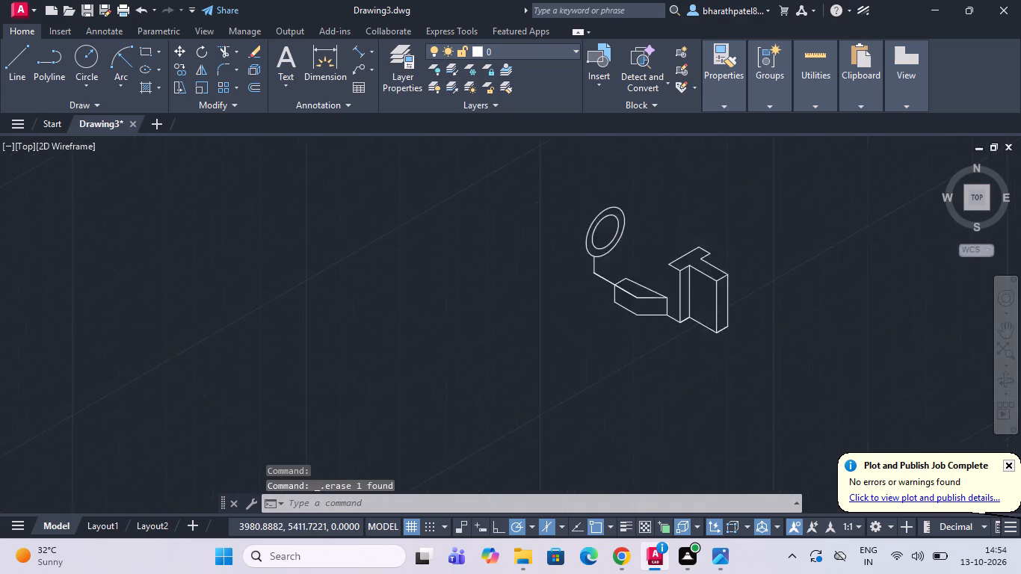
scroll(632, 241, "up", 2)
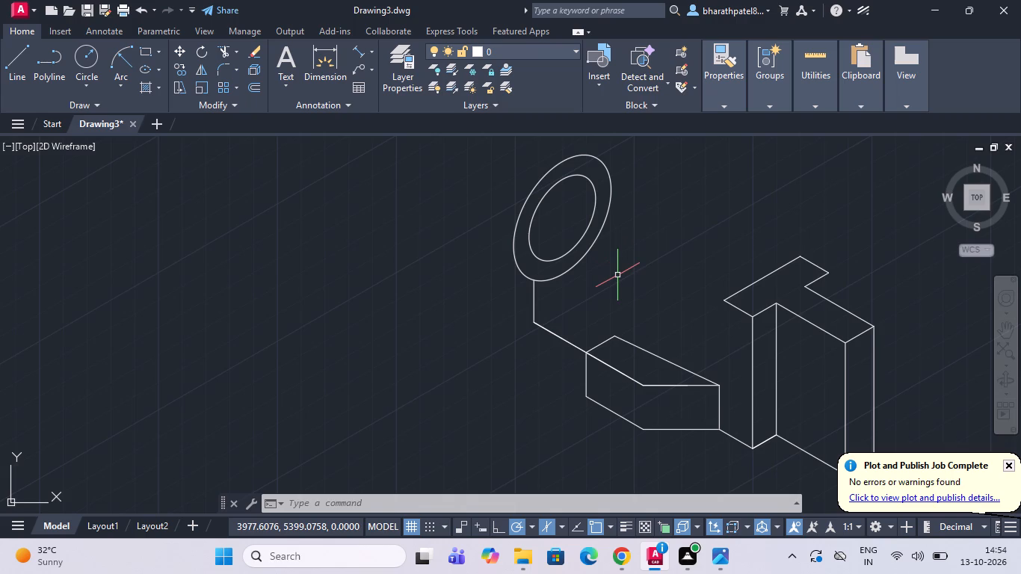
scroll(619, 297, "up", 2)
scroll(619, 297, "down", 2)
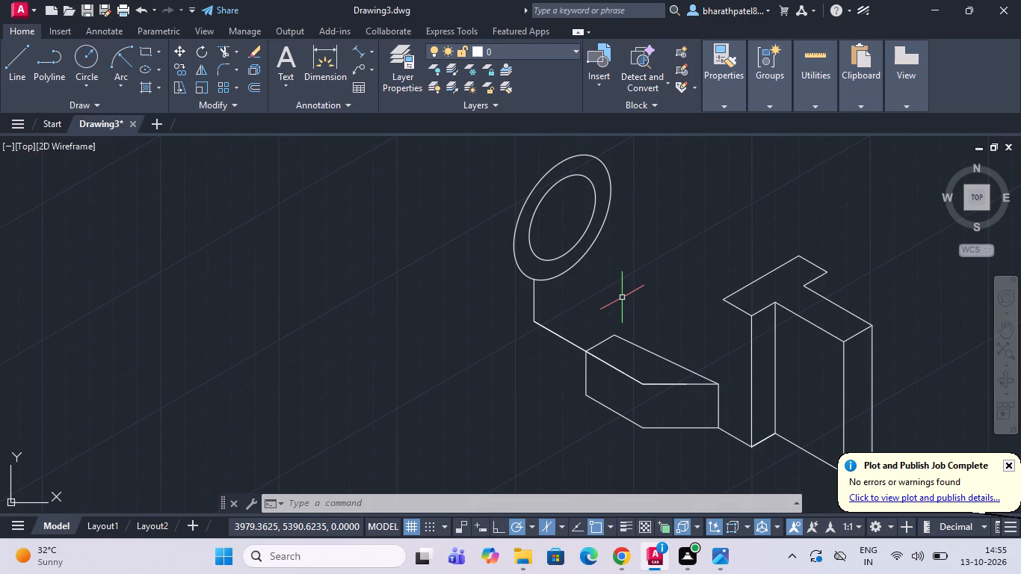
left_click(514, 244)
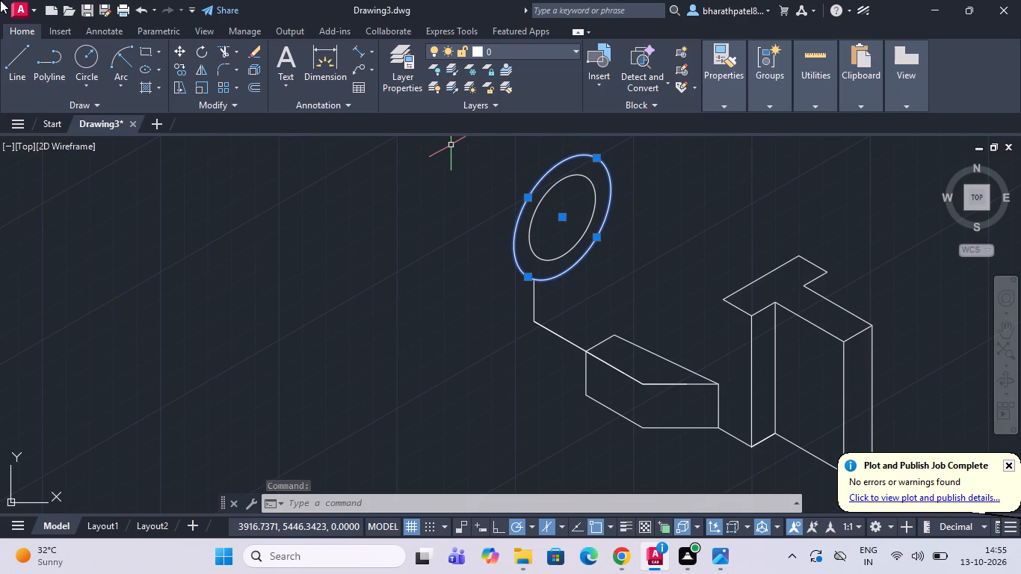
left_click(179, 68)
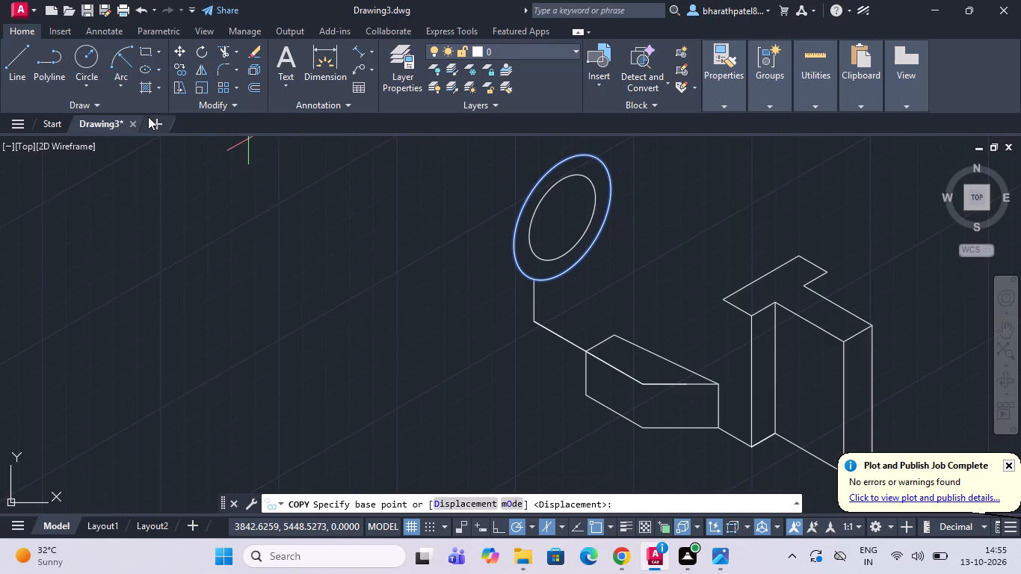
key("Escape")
Draw a vertical line about 55 units down from the isocircles' centre, crossing past the slanted base line.
left_click_drag(22, 55, 34, 53)
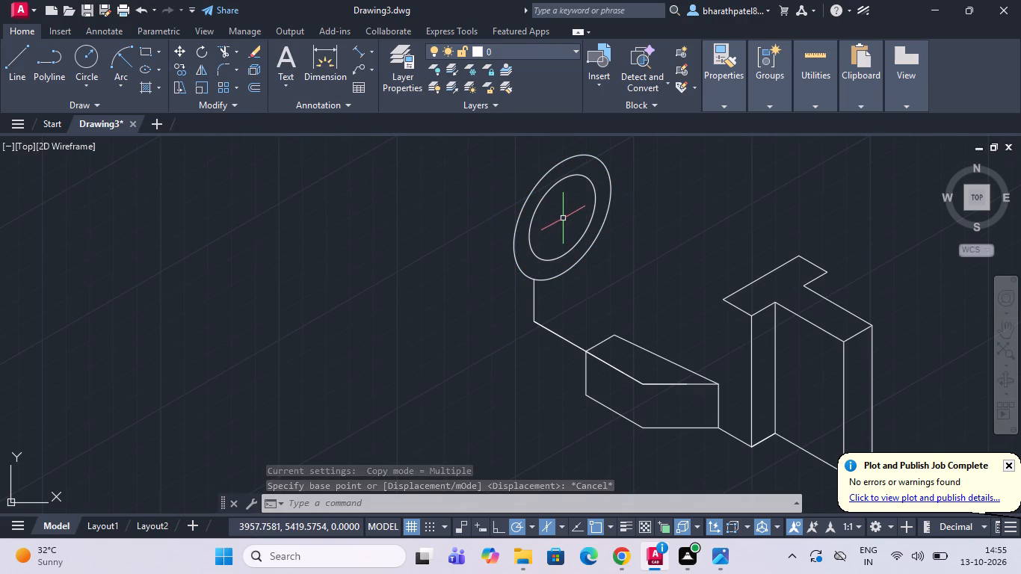
scroll(564, 218, "down", 3)
scroll(564, 218, "up", 3)
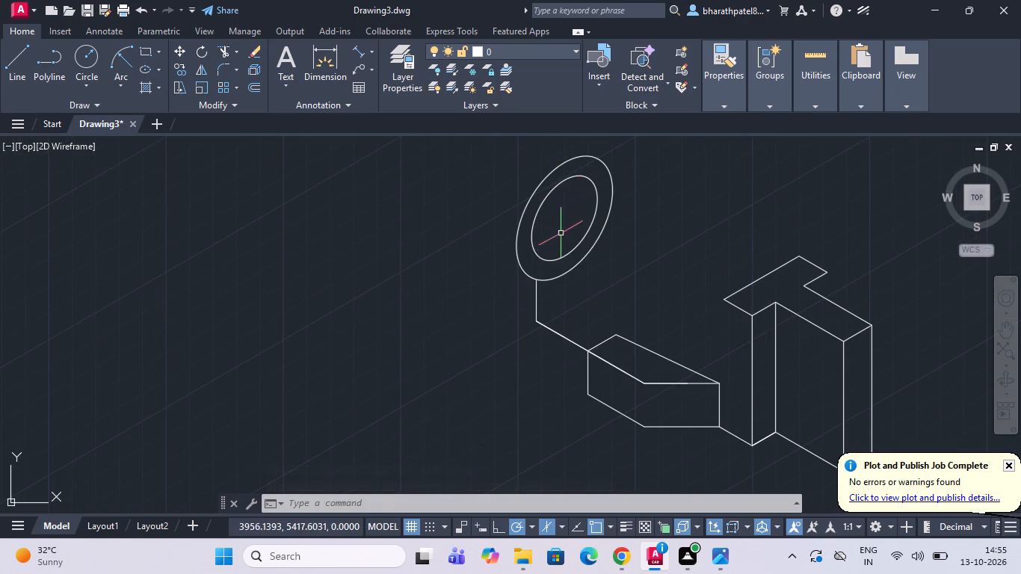
left_click(14, 62)
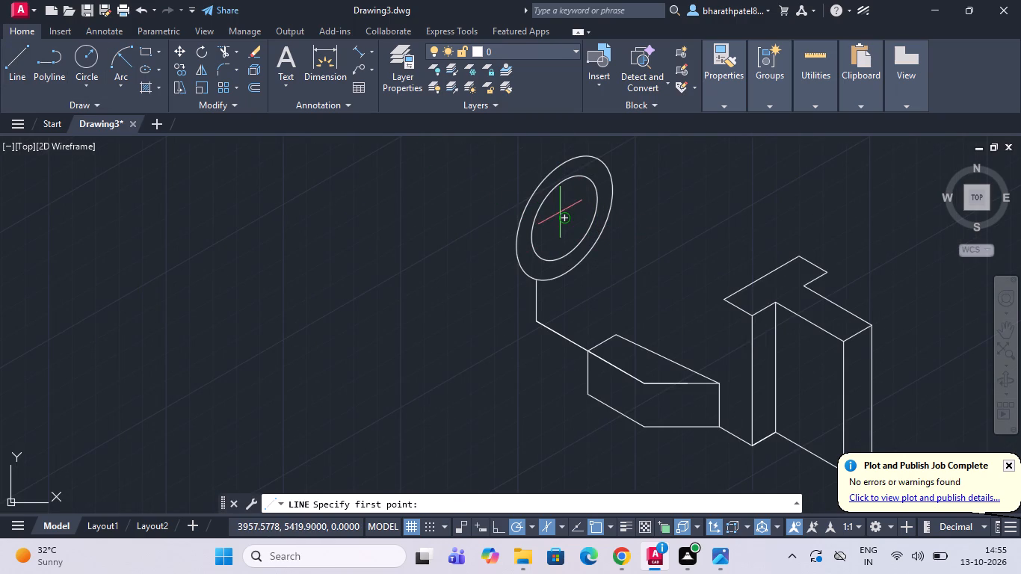
left_click(566, 220)
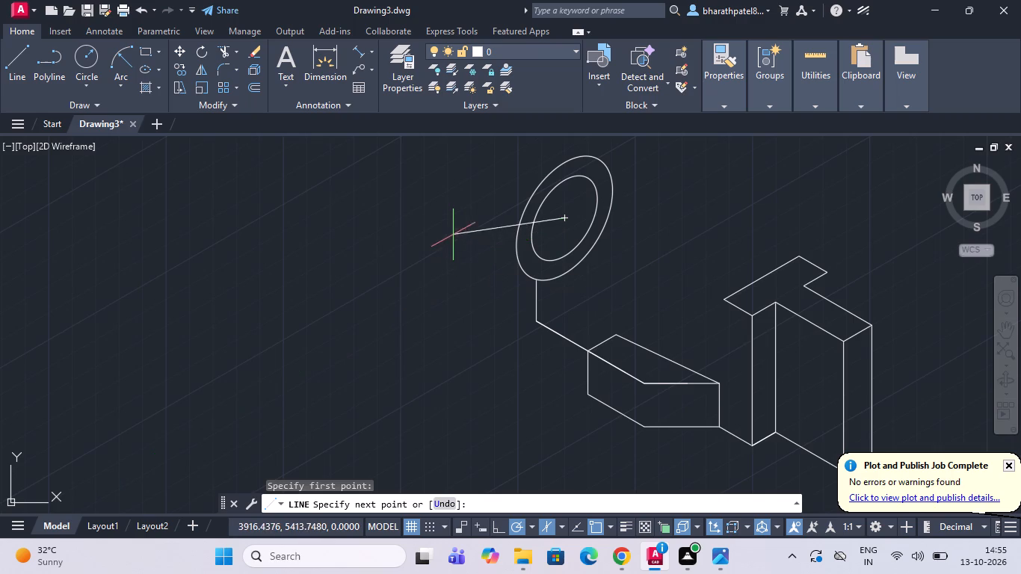
left_click(561, 367)
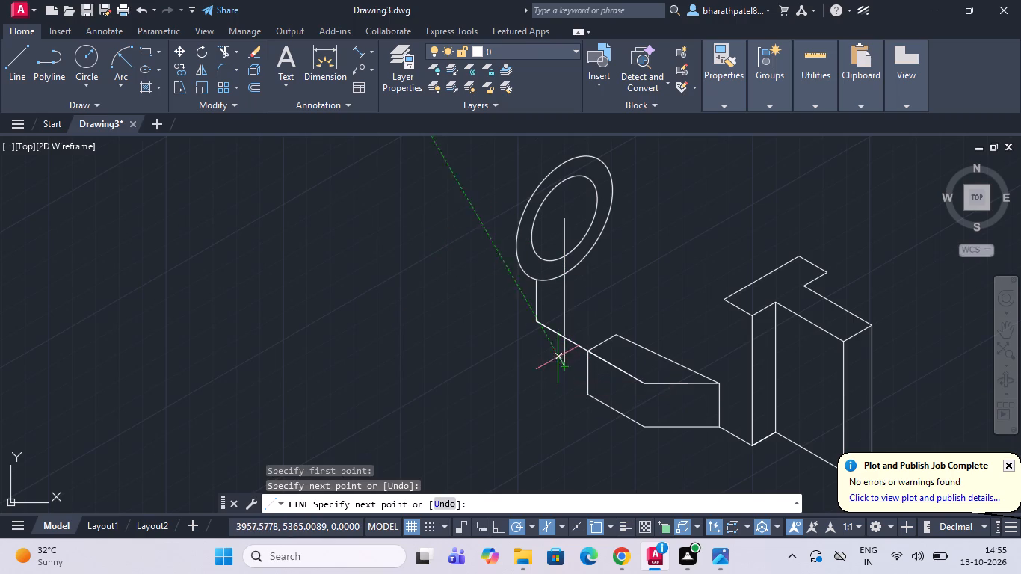
key("Escape")
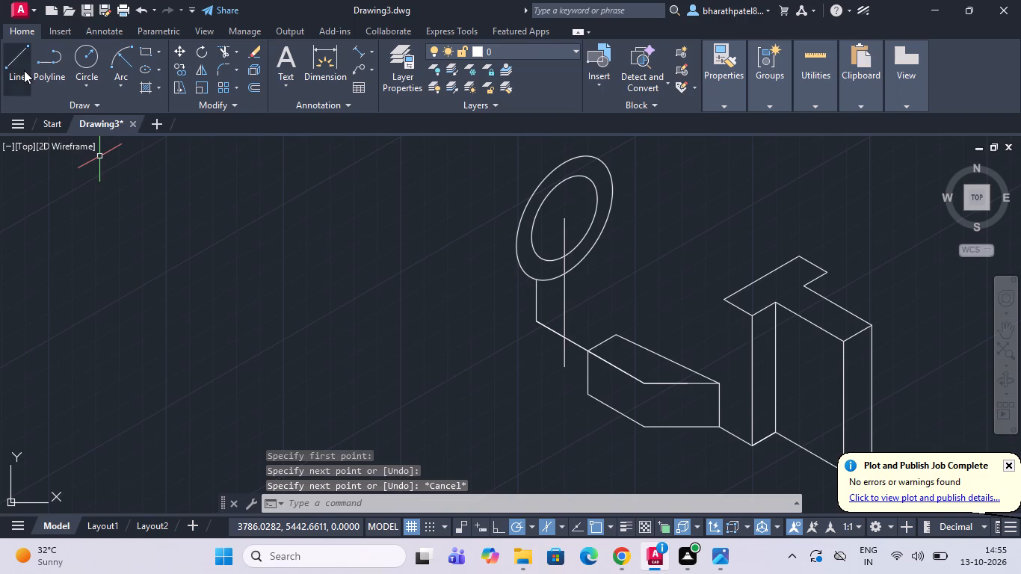
Draw a line from the isocircles' shared centre outward to the outer isocircle.
left_click(24, 70)
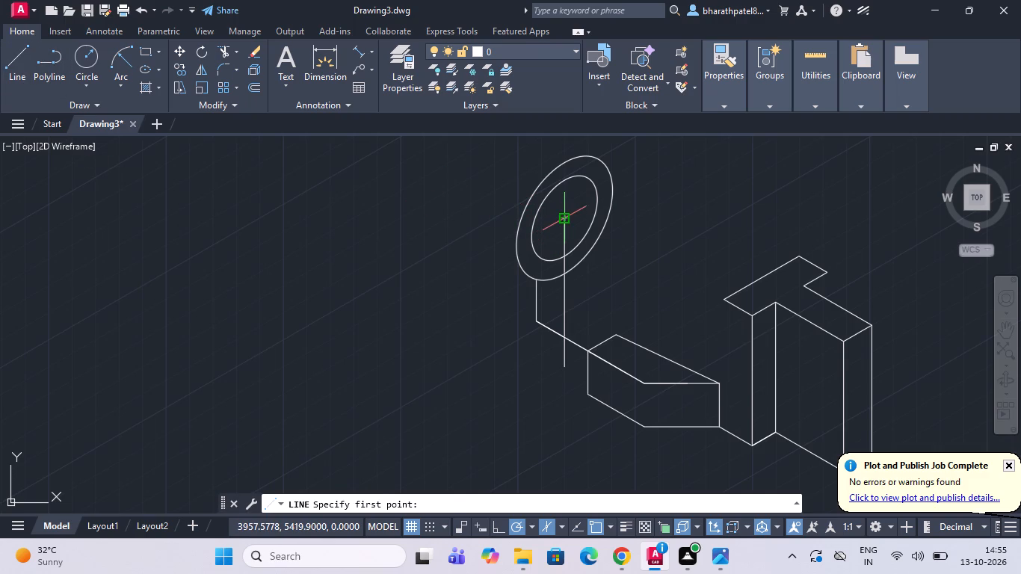
left_click(561, 222)
scroll(561, 222, "up", 1)
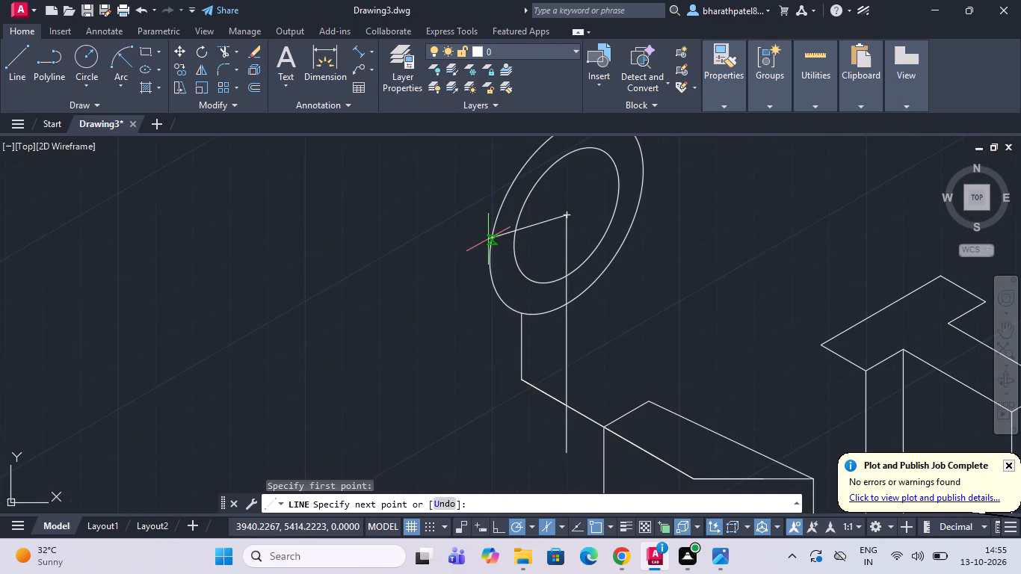
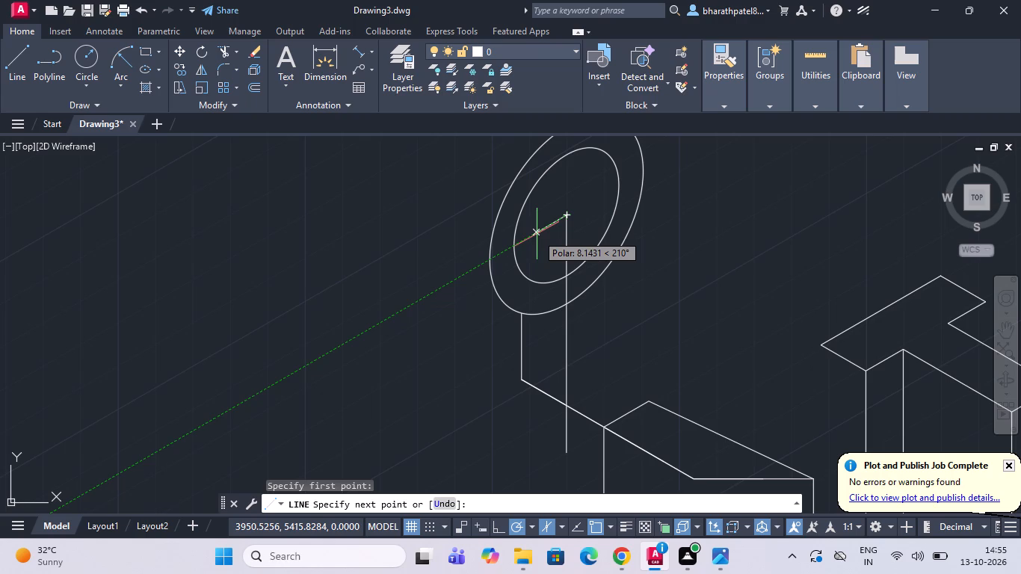
Complete a 3-unit line at 210° from the isocircles' shared centre.
key("3")
key("Return")
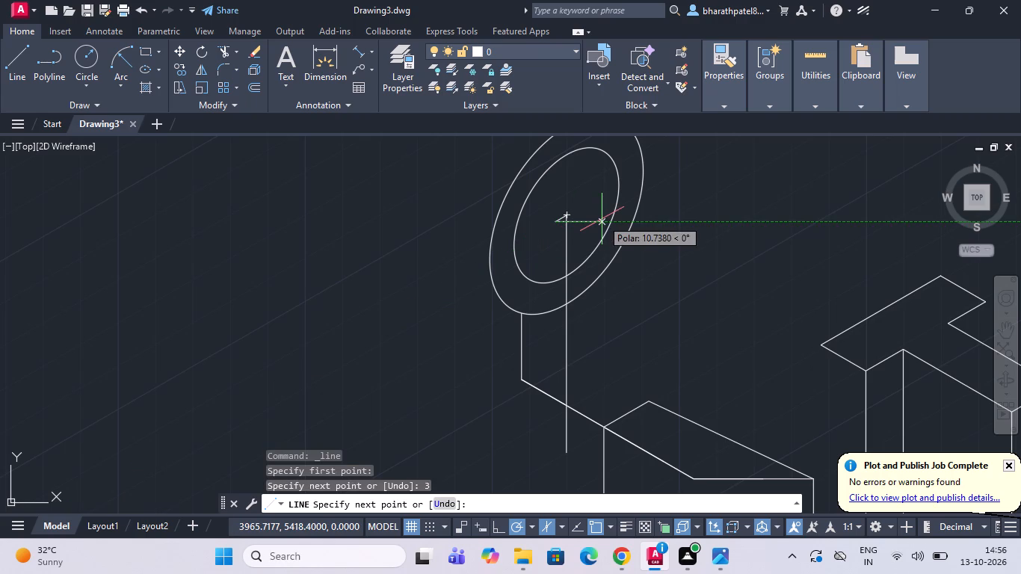
key("Escape")
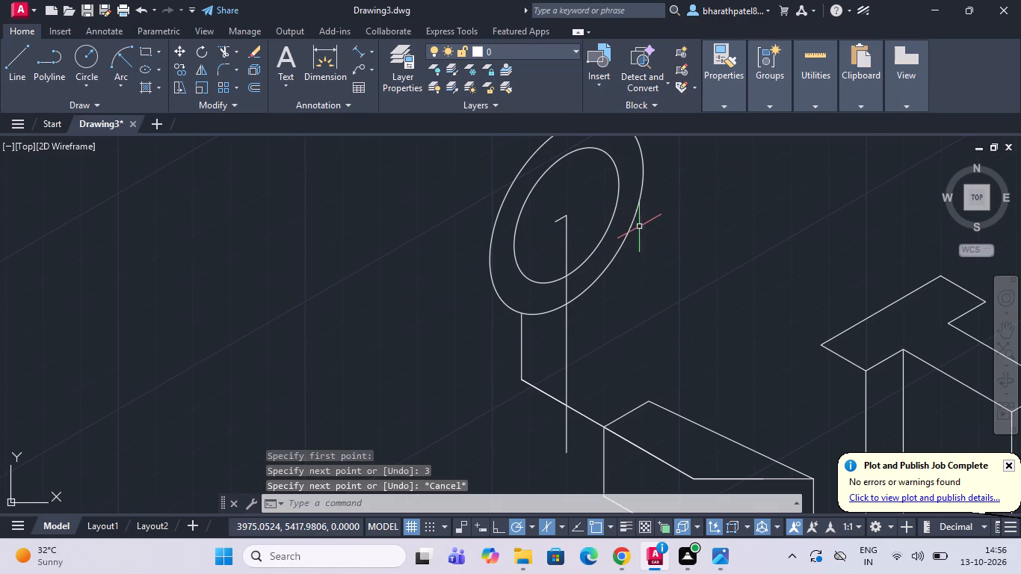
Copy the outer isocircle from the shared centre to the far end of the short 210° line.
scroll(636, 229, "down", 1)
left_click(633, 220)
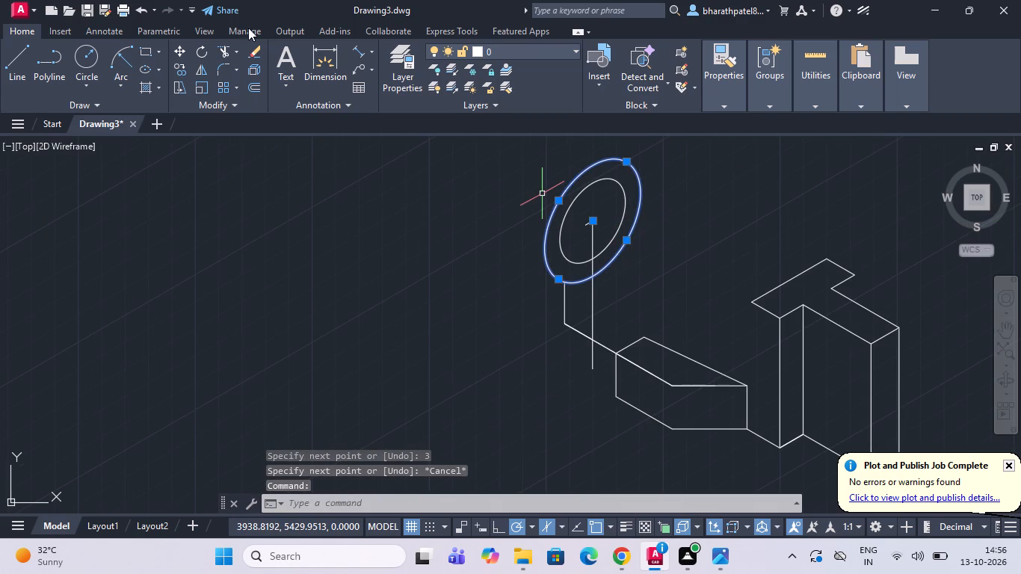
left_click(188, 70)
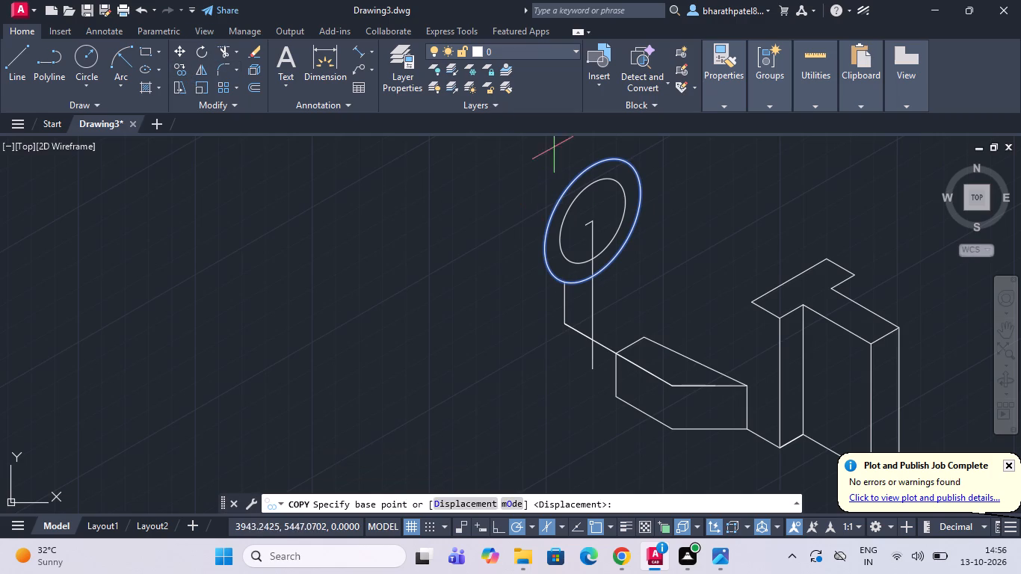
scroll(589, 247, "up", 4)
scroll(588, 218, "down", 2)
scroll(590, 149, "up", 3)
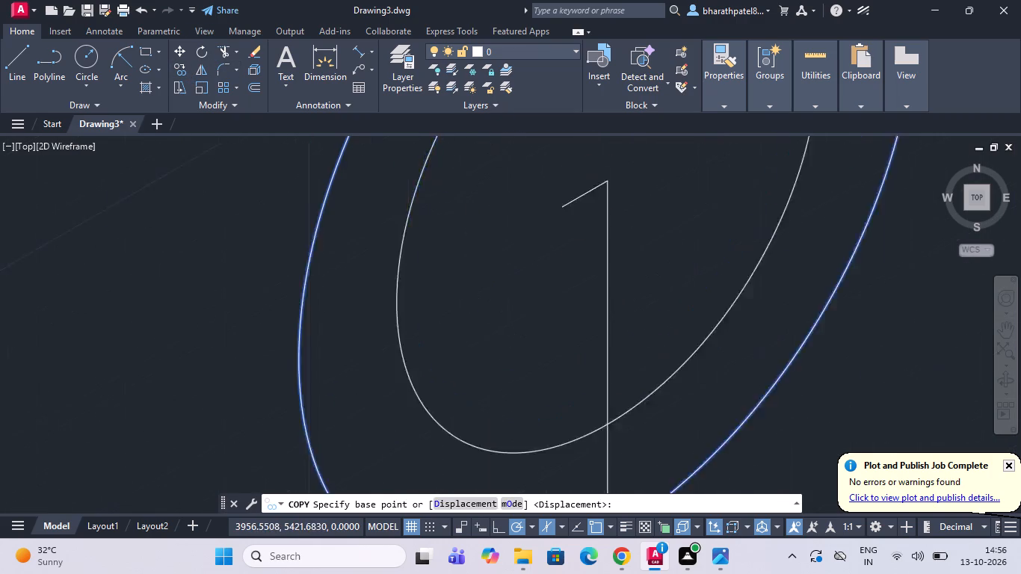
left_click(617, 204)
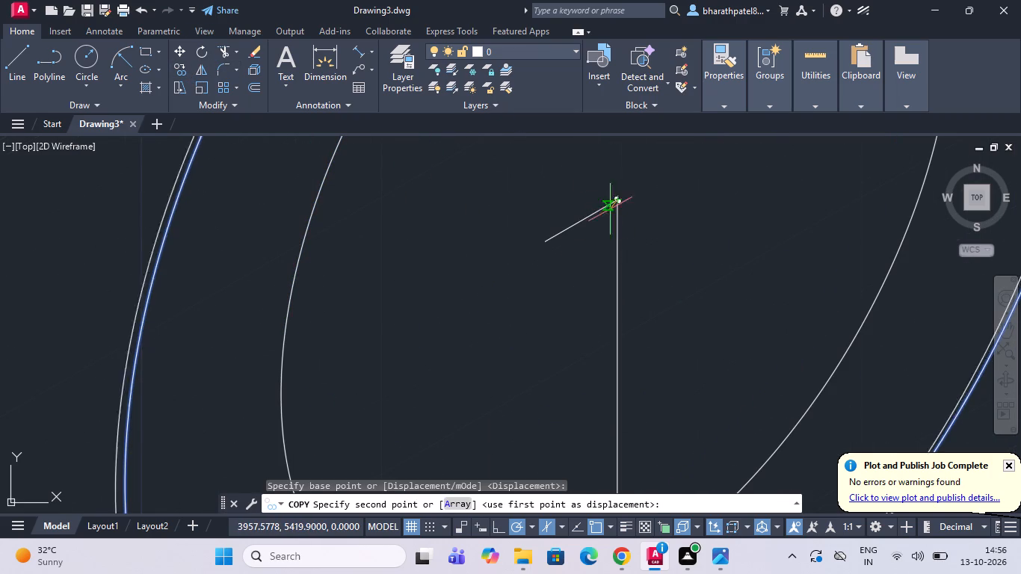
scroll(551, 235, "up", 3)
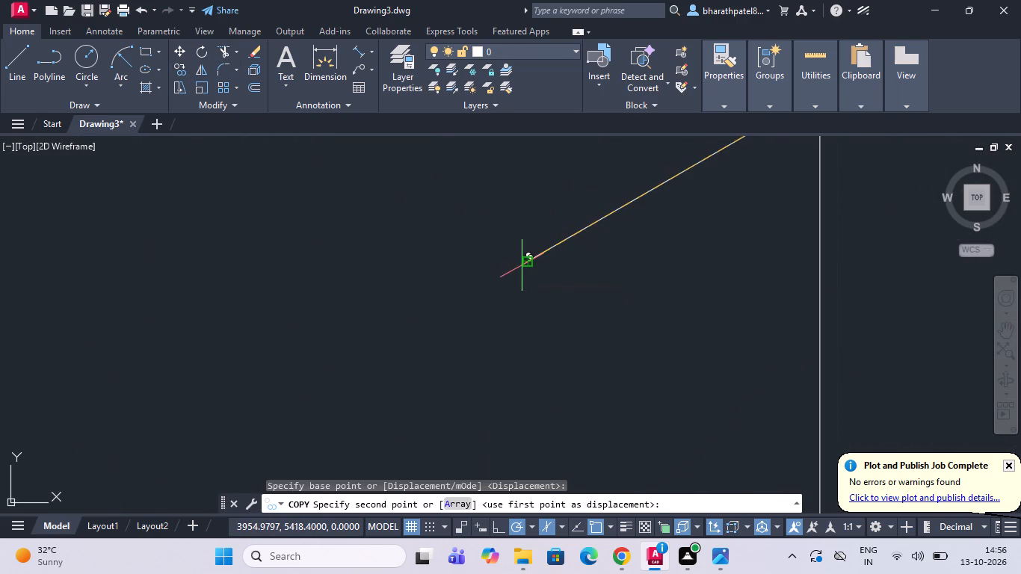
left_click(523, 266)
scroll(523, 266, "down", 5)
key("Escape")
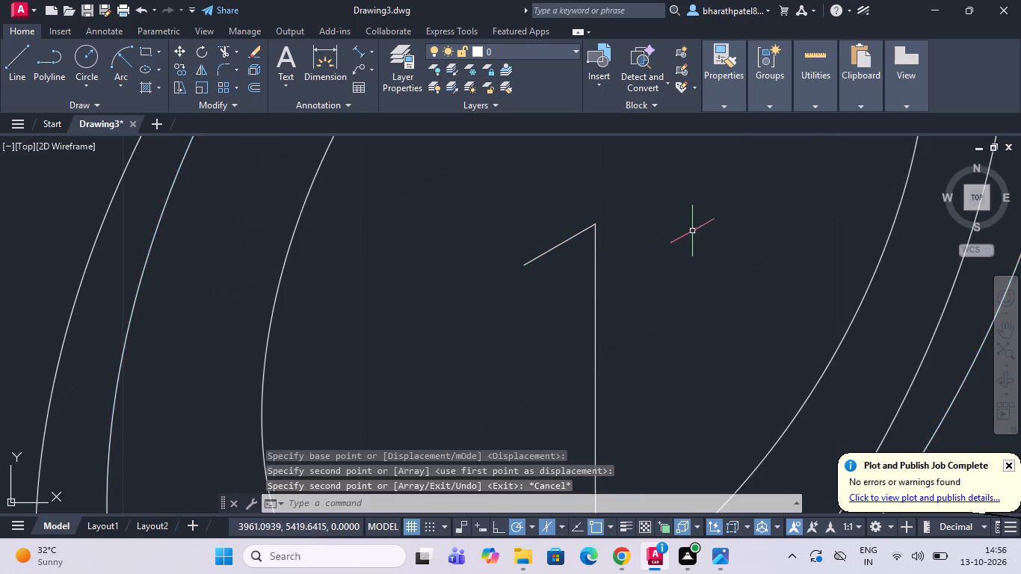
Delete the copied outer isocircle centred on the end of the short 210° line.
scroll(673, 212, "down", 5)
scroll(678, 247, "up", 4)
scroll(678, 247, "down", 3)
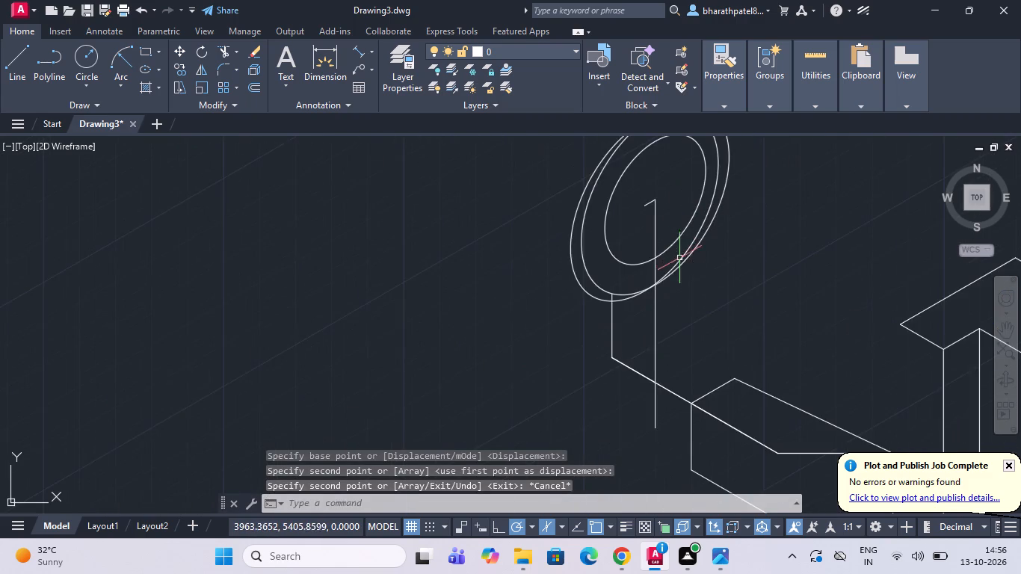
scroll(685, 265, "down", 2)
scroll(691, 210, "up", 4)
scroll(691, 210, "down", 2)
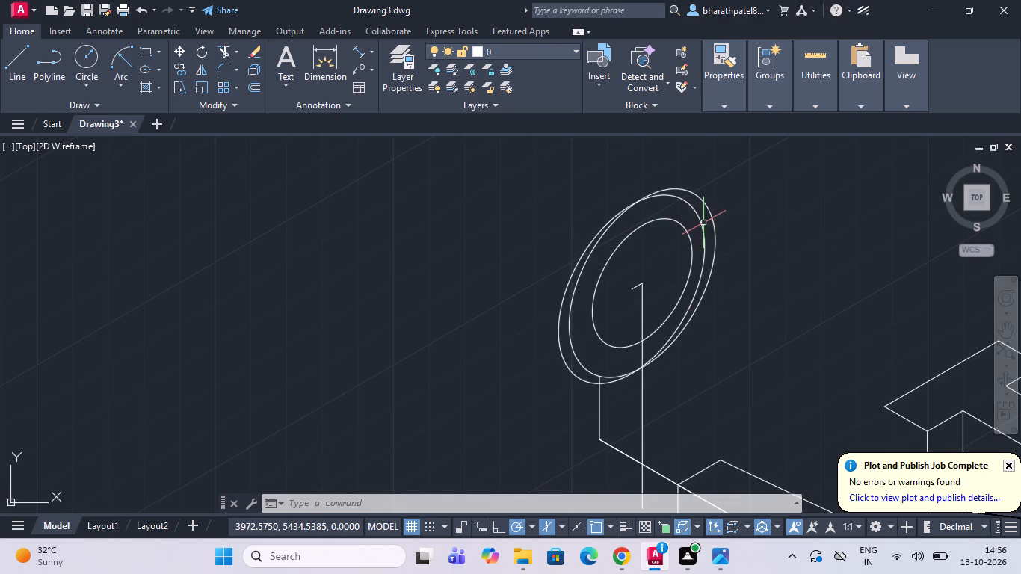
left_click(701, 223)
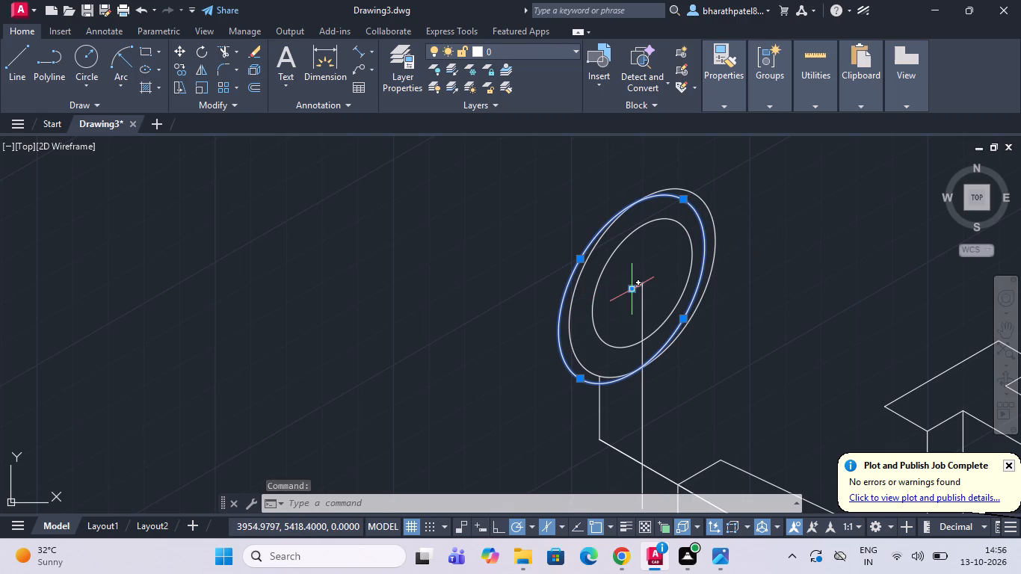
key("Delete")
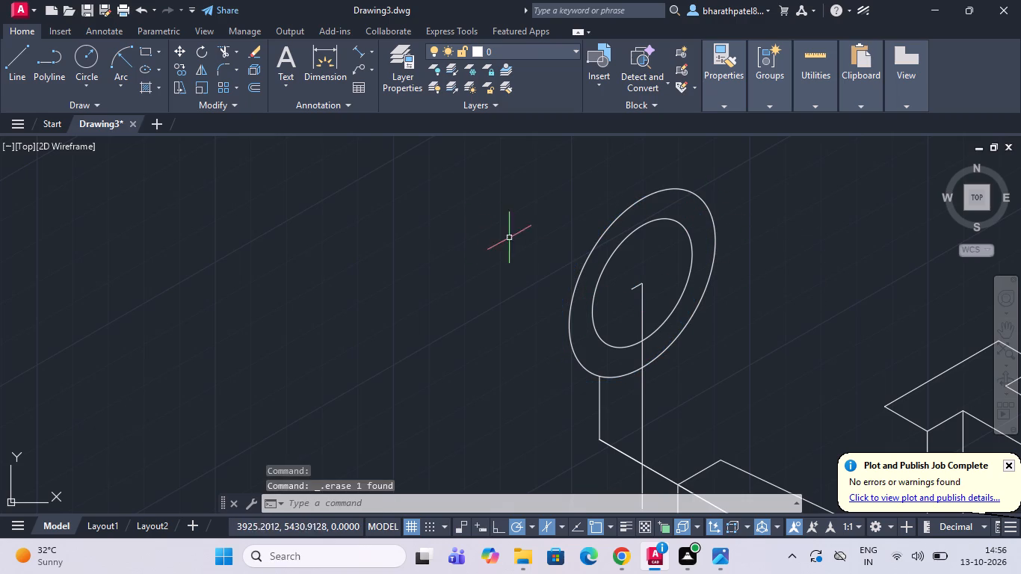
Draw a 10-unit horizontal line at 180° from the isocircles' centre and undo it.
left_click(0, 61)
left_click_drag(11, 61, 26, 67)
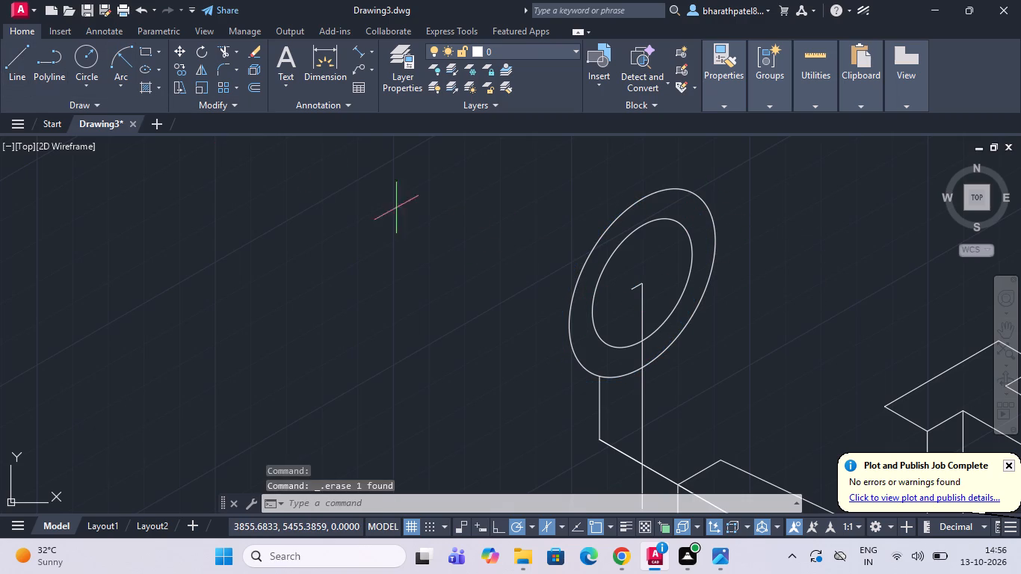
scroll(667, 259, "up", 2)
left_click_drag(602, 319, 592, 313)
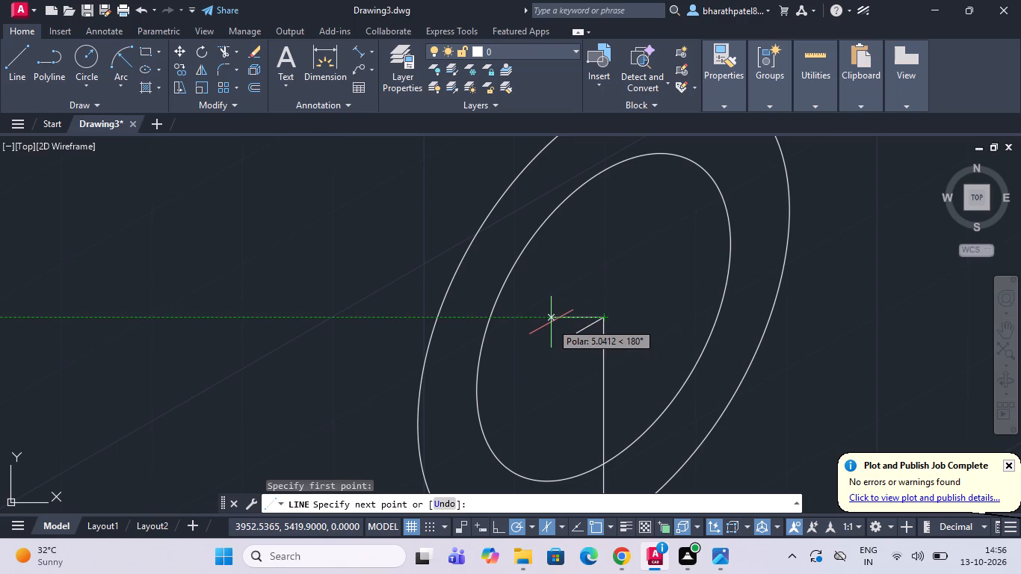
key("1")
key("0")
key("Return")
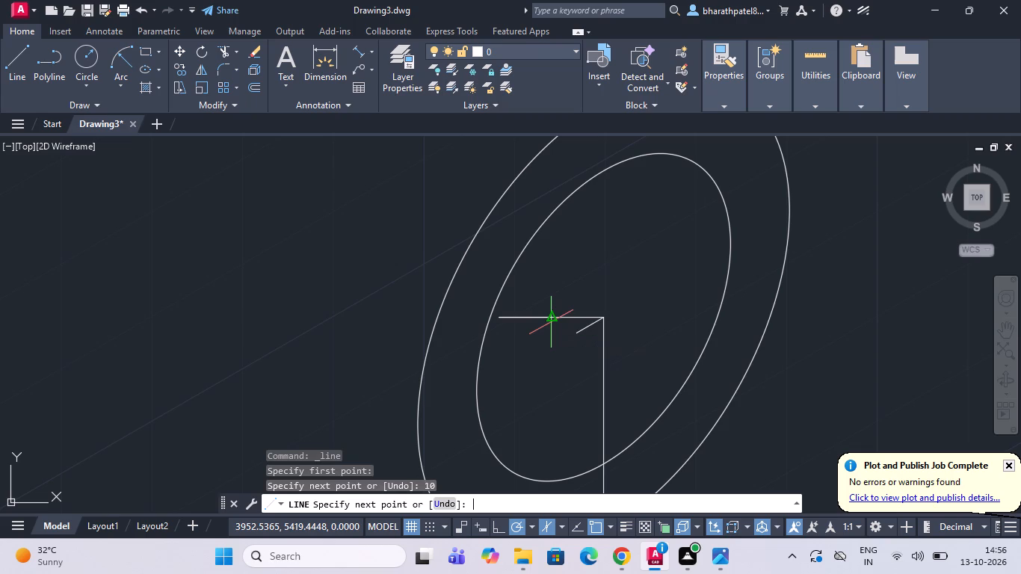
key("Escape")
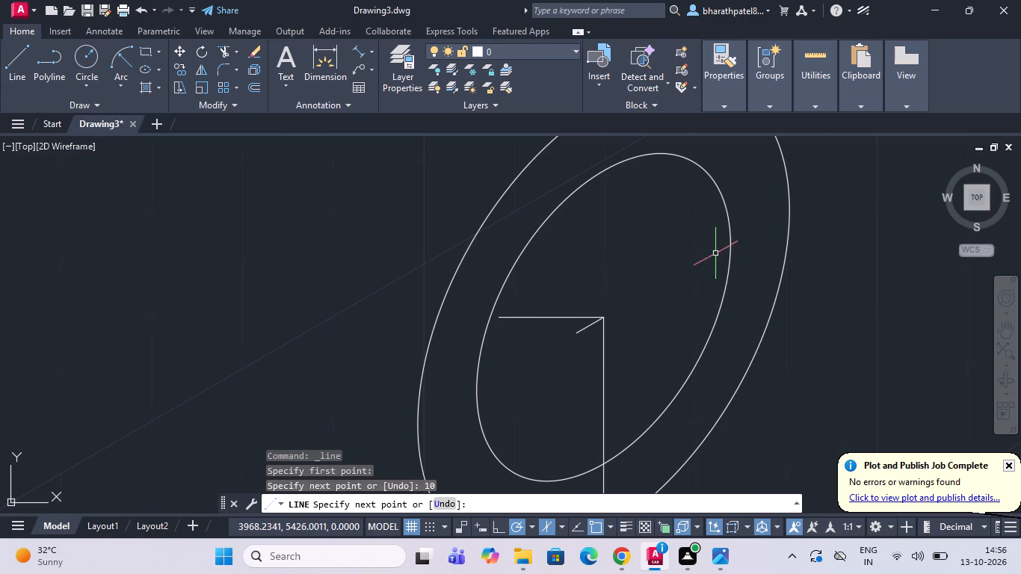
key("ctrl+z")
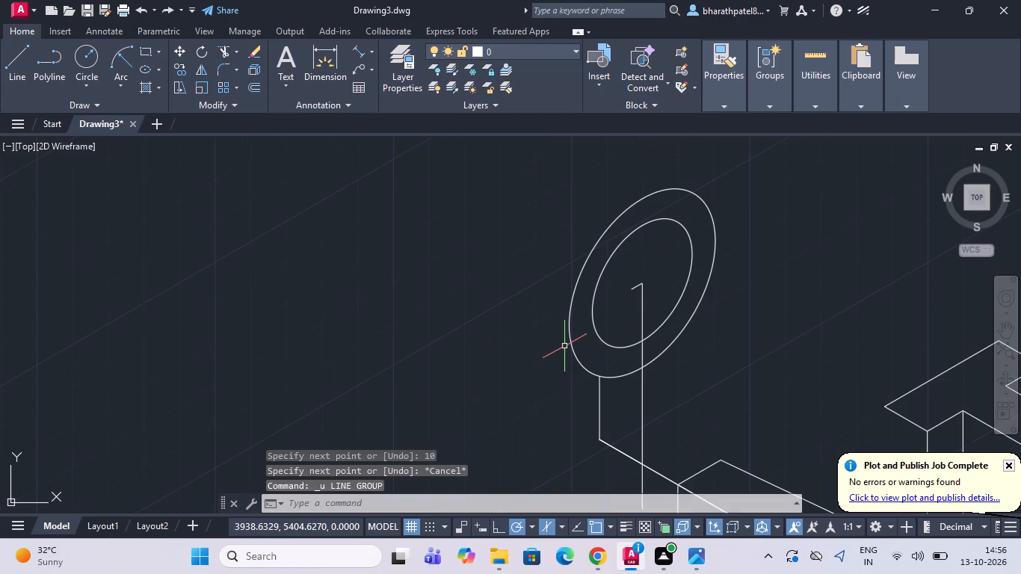
Draw a 3-unit horizontal line at 180° from the isocircles' shared centre.
left_click_drag(10, 49, 22, 54)
scroll(629, 253, "up", 4)
scroll(691, 289, "down", 2)
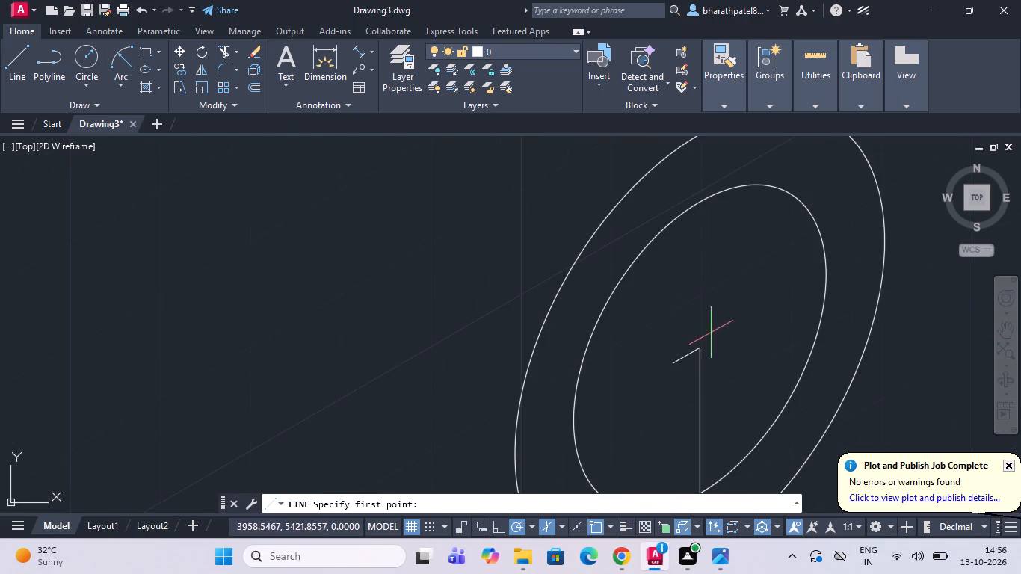
scroll(704, 355, "up", 3)
scroll(702, 355, "down", 3)
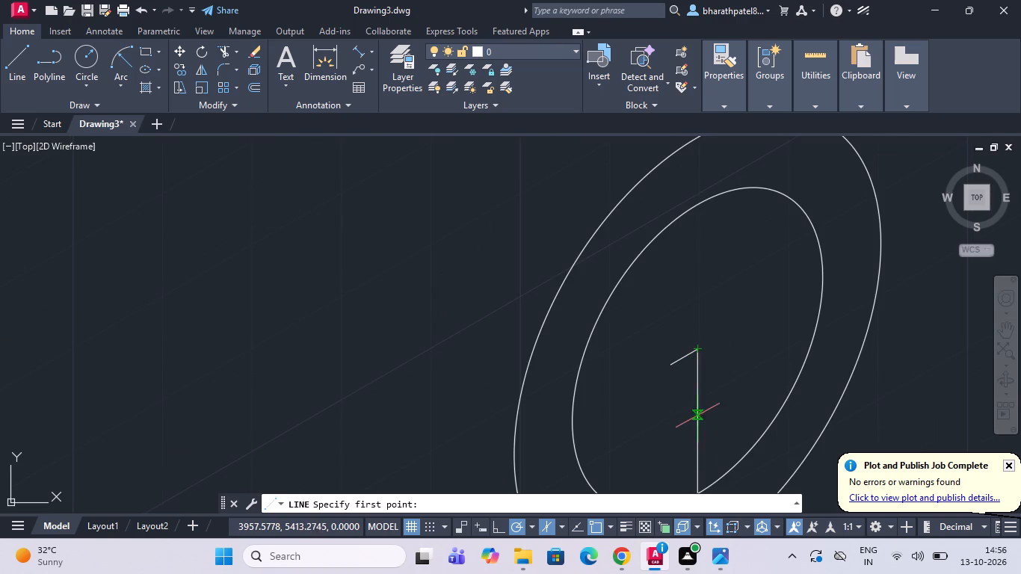
scroll(685, 356, "up", 4)
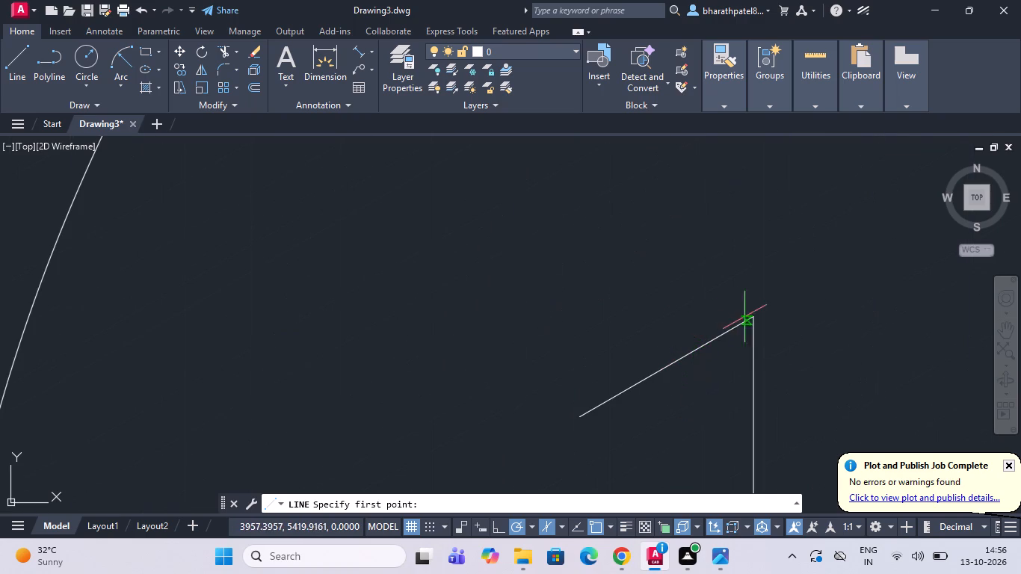
left_click(751, 315)
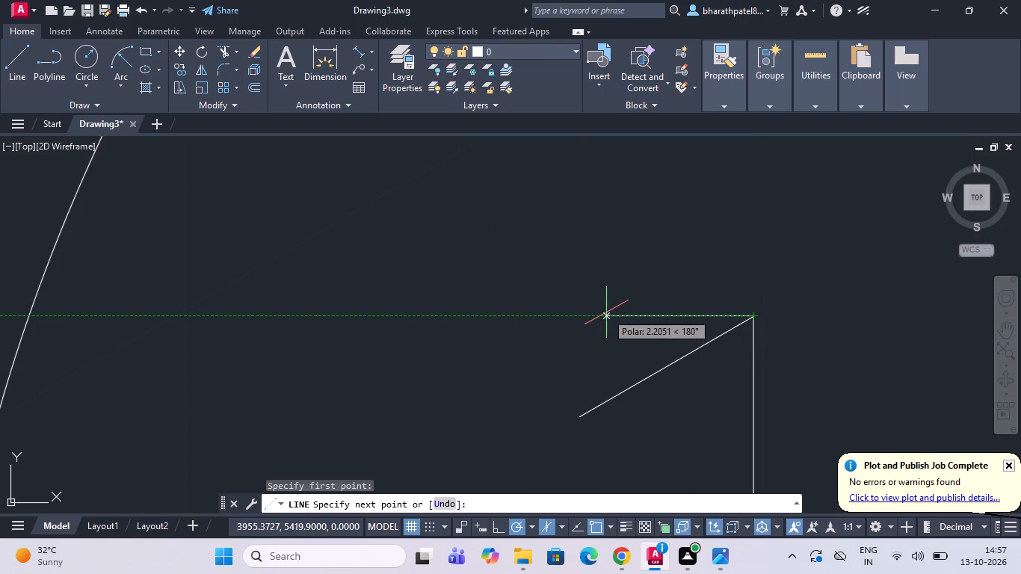
key("3")
key("Return")
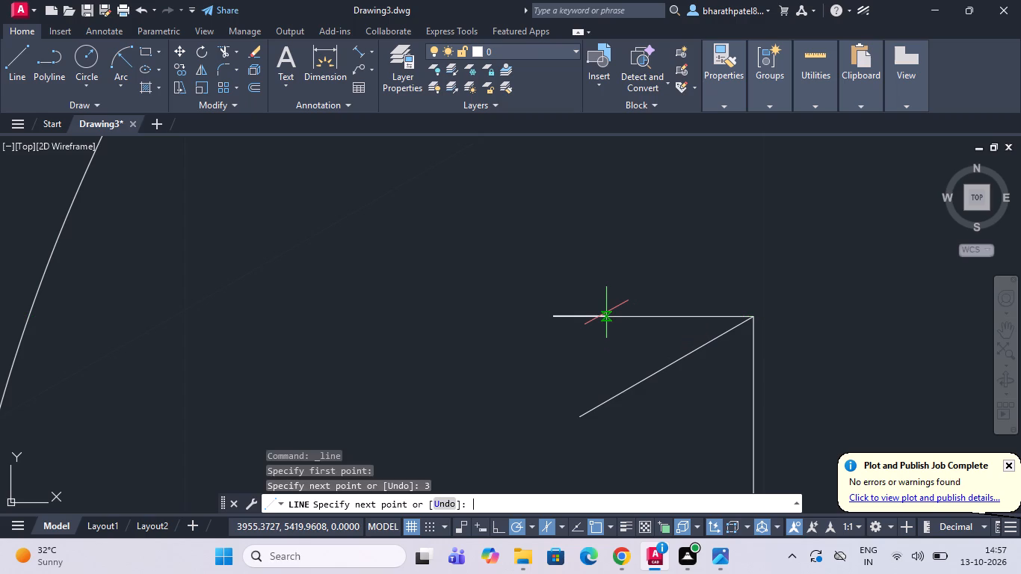
key("Escape")
Copy the outer isocircle from the shared centre to the far end of the 3-unit horizontal line.
scroll(586, 325, "down", 4)
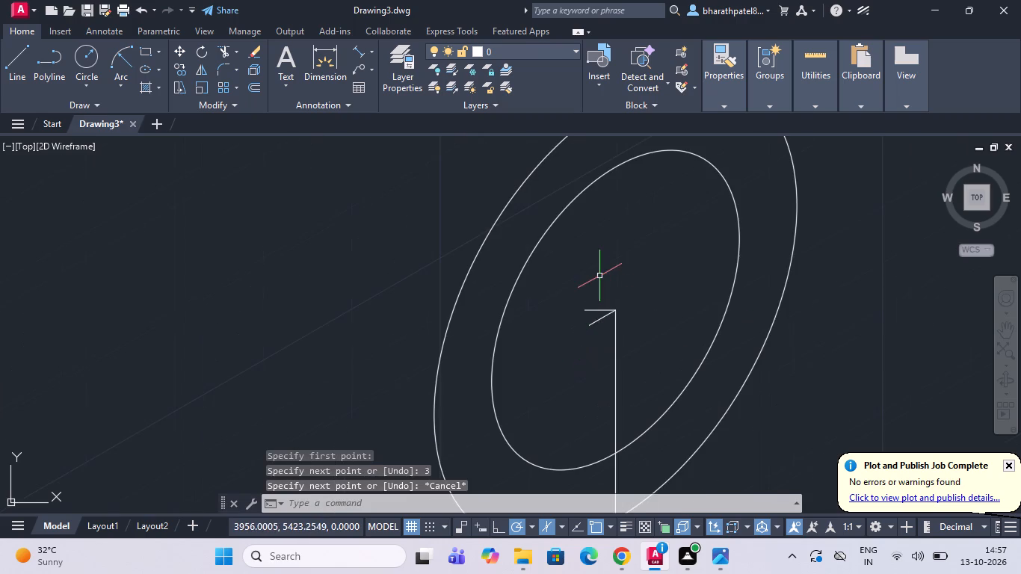
left_click(795, 168)
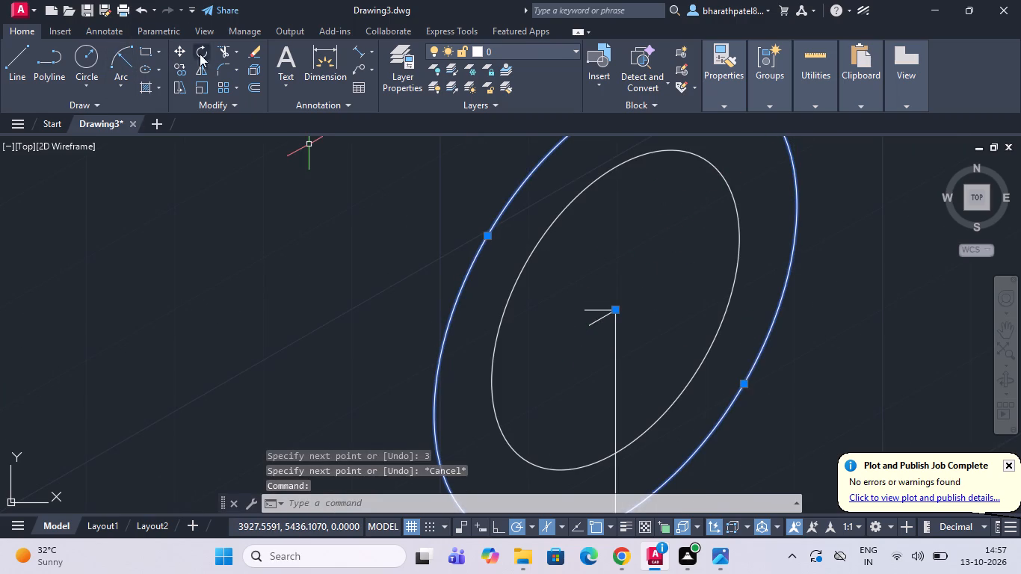
left_click(179, 70)
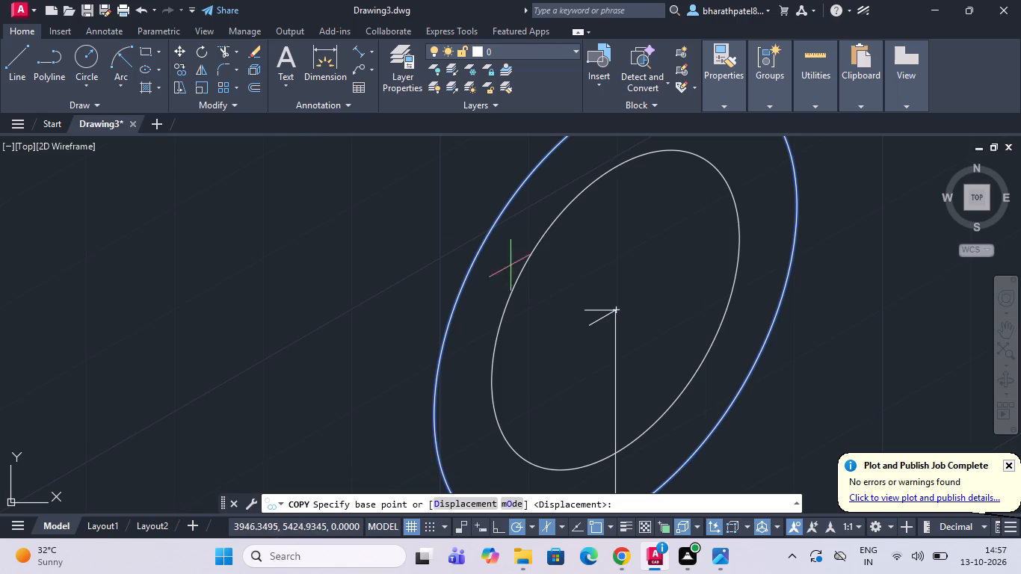
scroll(619, 315, "up", 2)
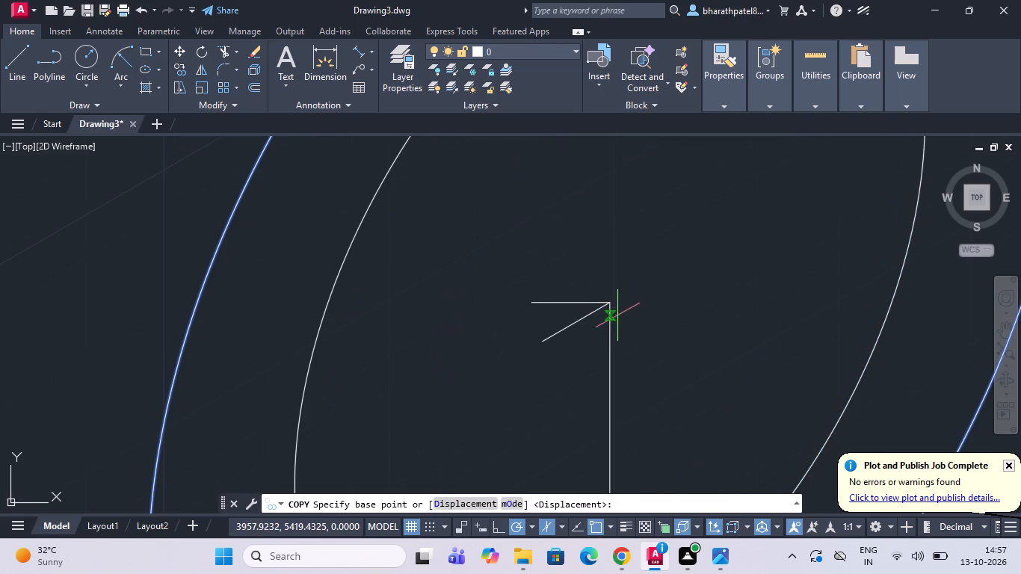
left_click(608, 305)
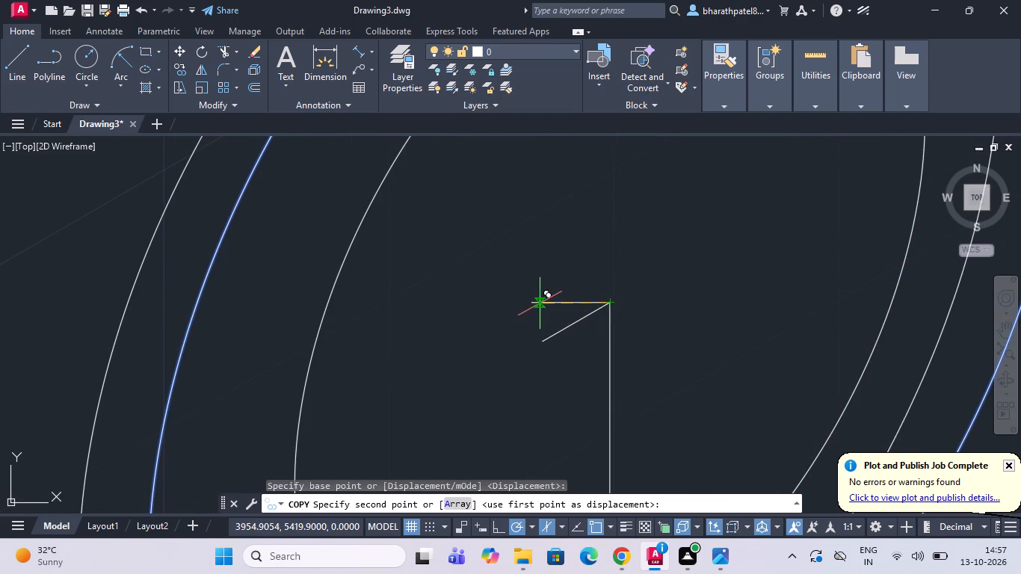
left_click(534, 303)
scroll(534, 300, "down", 1)
key("Escape")
Select the original outer isocircle and examine how its copy lines up with it and the base below.
scroll(532, 313, "down", 4)
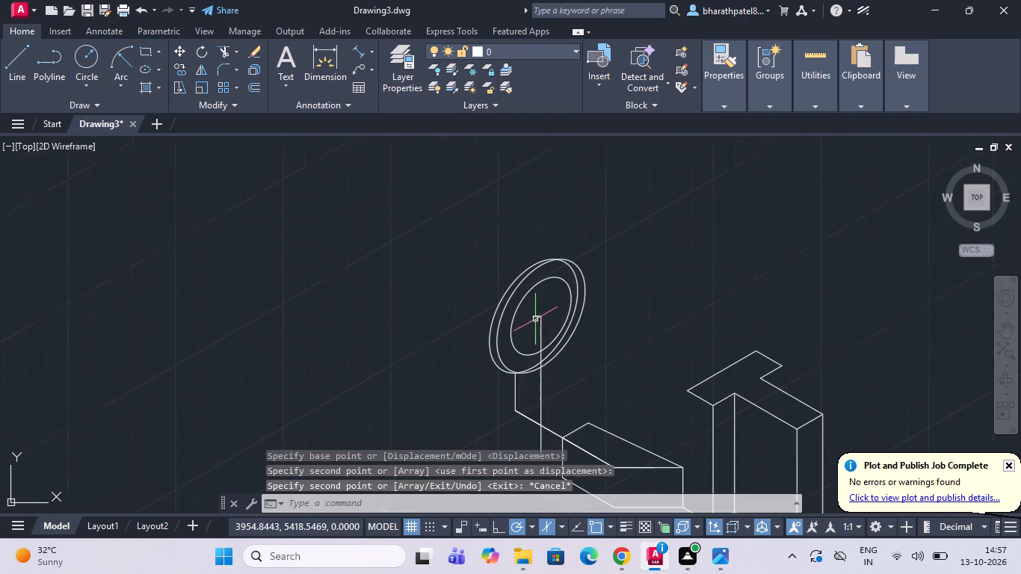
scroll(564, 275, "up", 3)
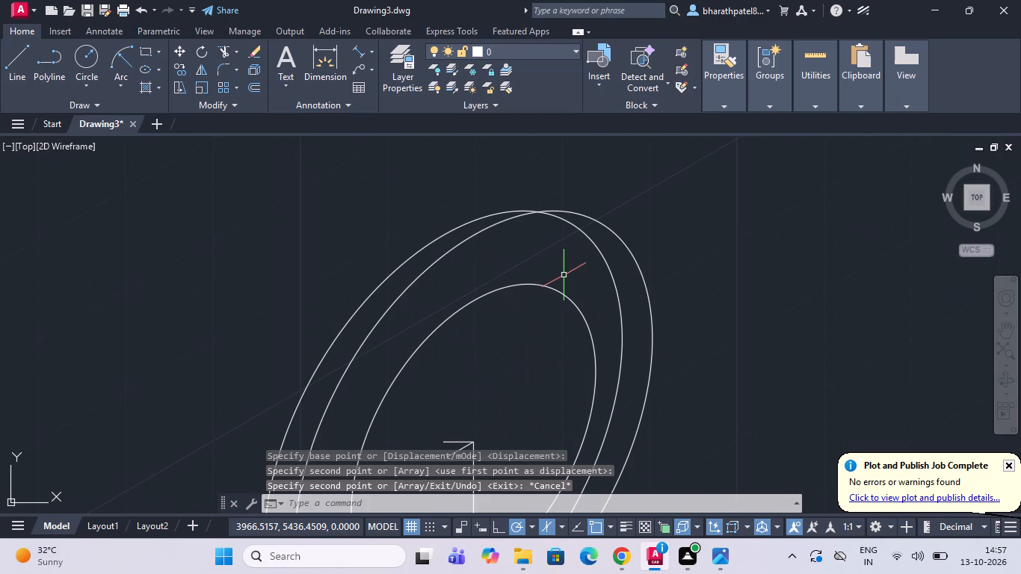
scroll(564, 275, "down", 1)
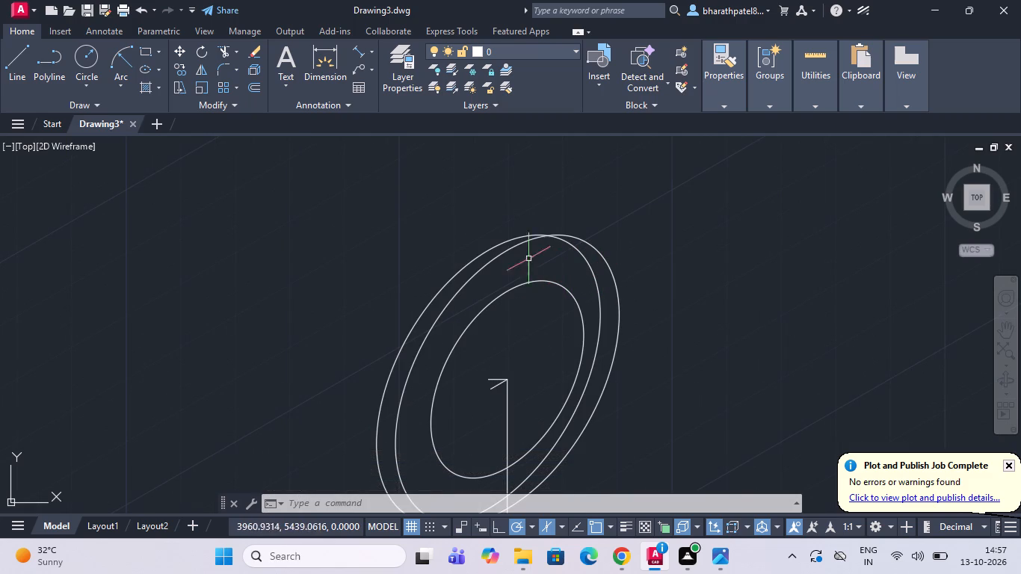
left_click(440, 317)
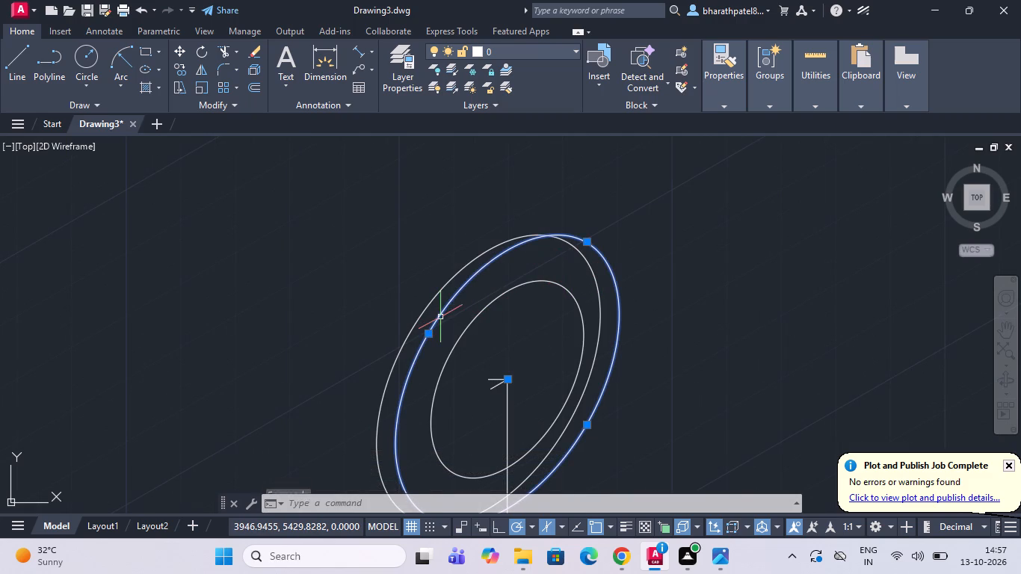
scroll(636, 313, "down", 2)
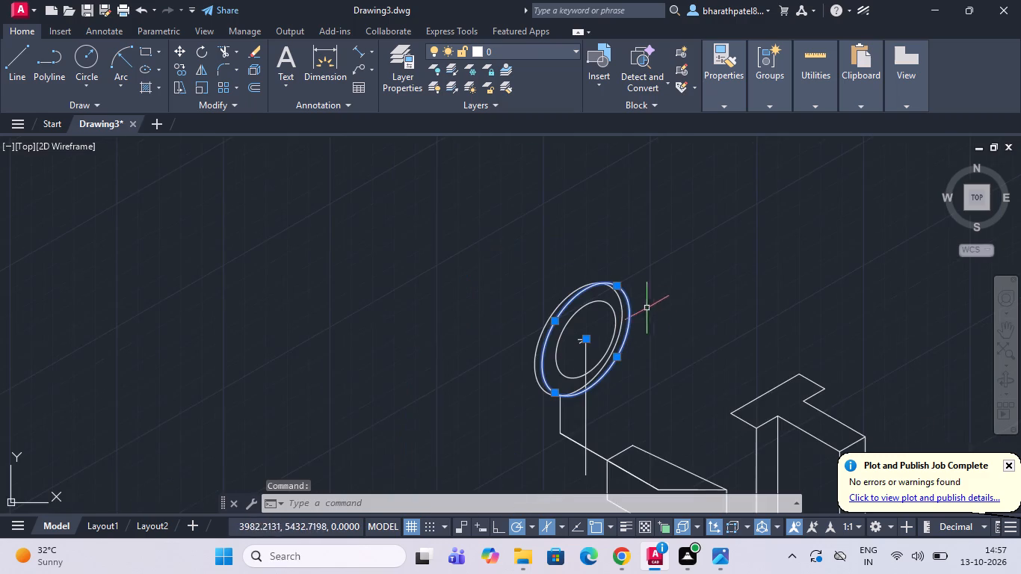
scroll(658, 334, "up", 2)
scroll(658, 338, "down", 1)
scroll(628, 413, "down", 1)
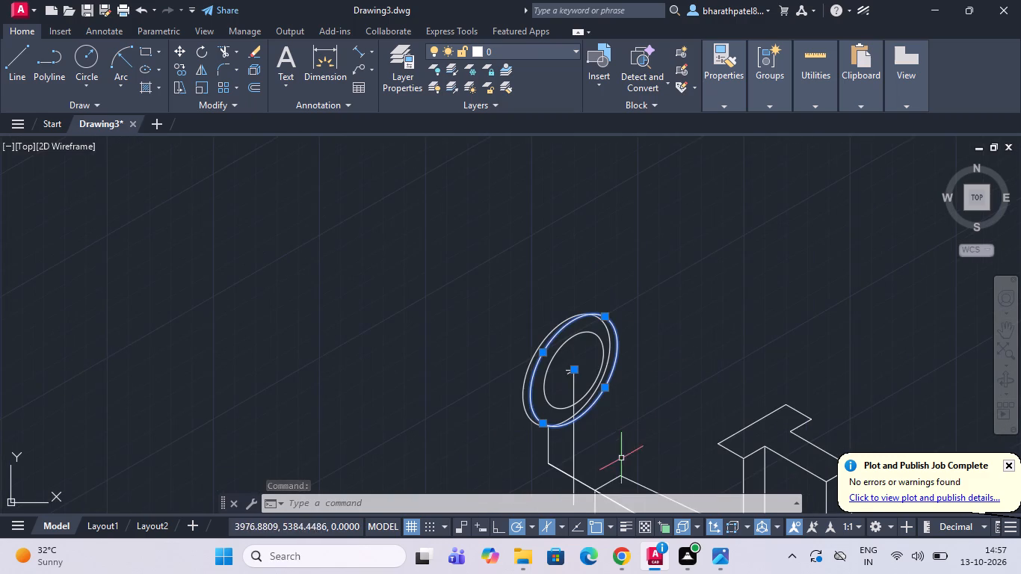
scroll(677, 338, "down", 1)
scroll(647, 434, "up", 2)
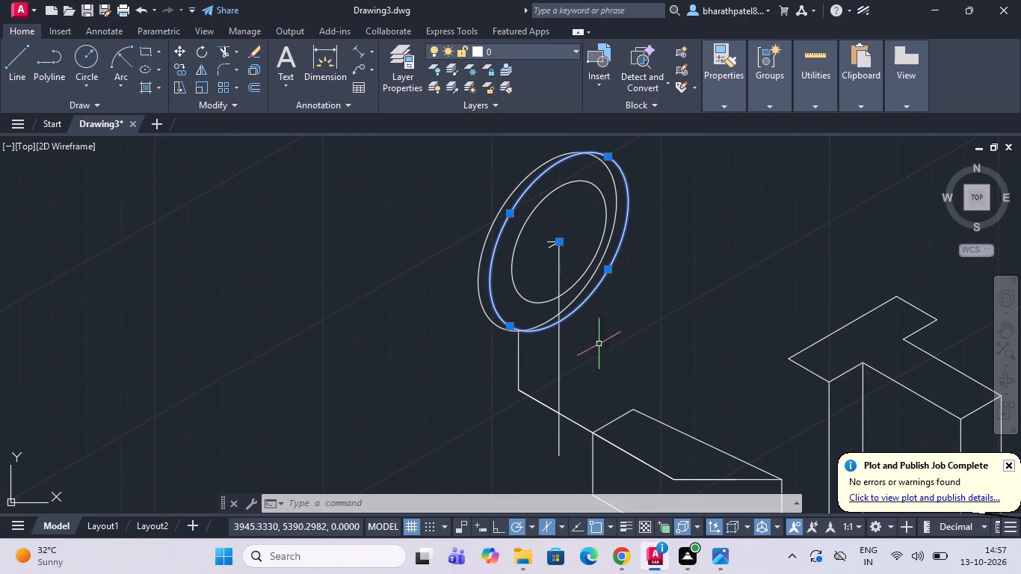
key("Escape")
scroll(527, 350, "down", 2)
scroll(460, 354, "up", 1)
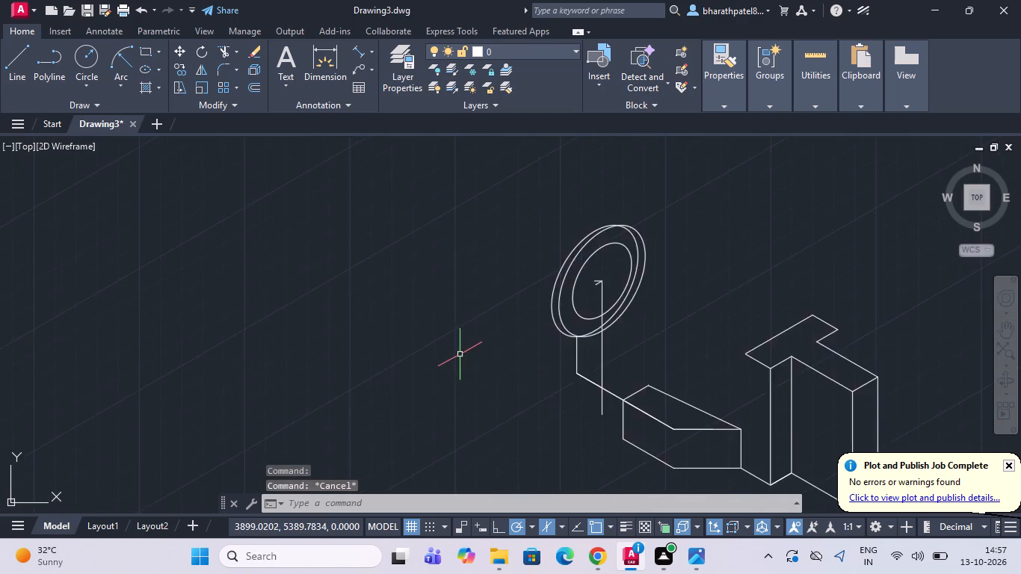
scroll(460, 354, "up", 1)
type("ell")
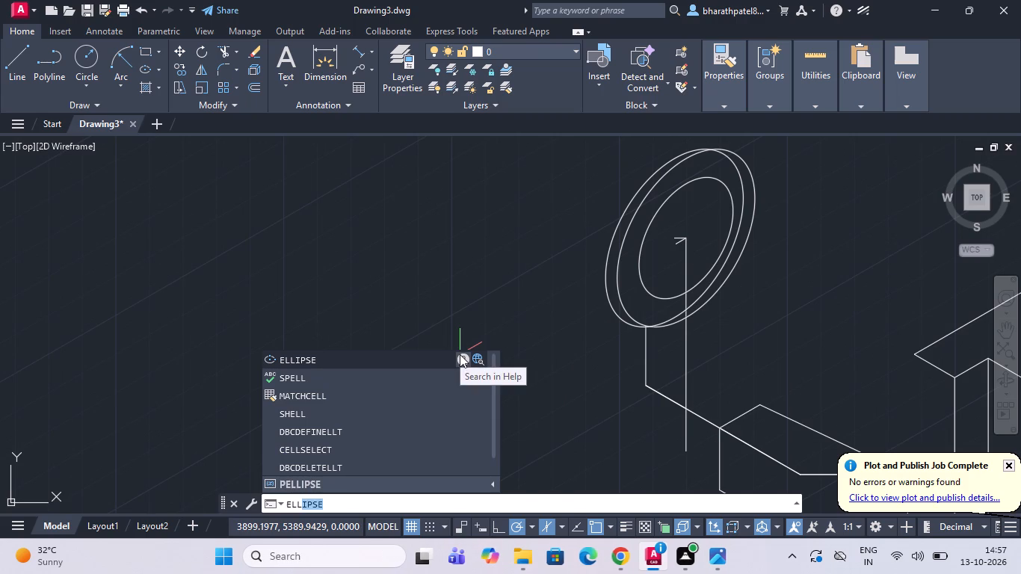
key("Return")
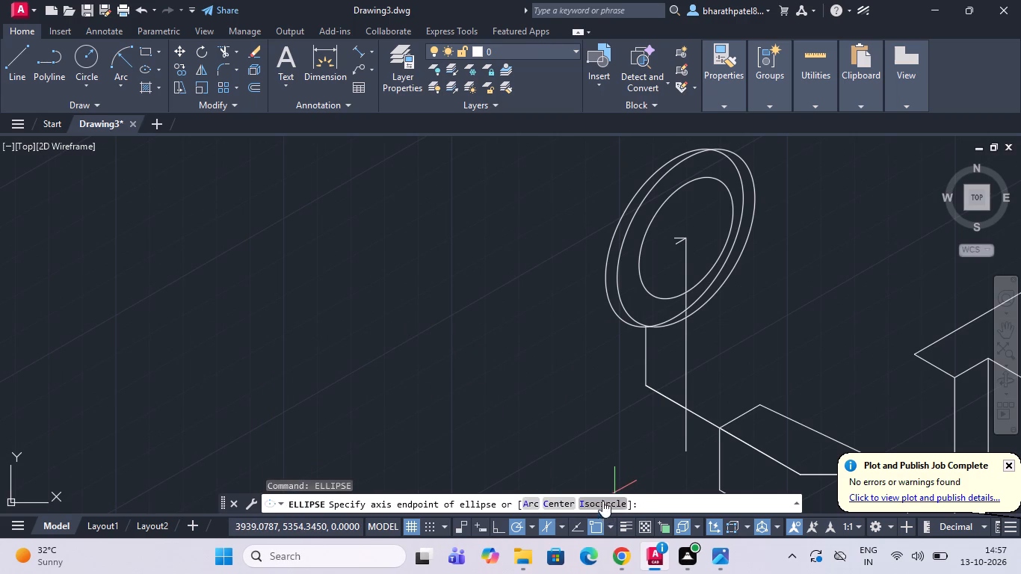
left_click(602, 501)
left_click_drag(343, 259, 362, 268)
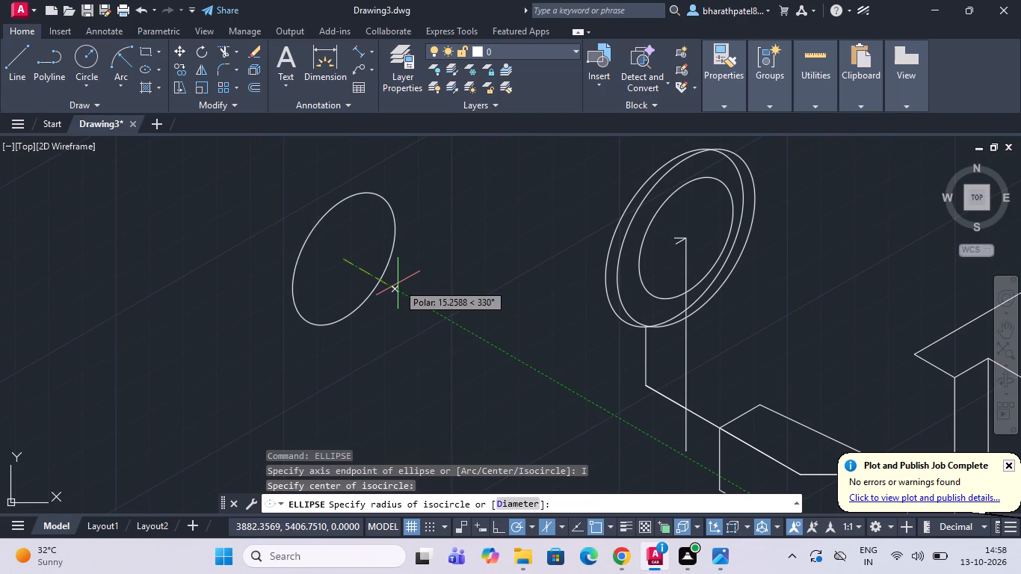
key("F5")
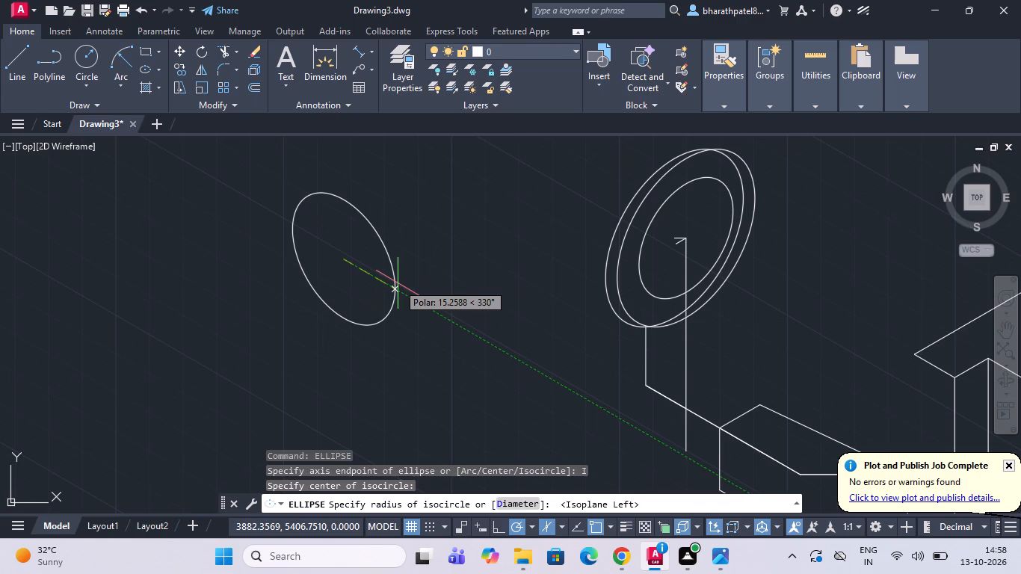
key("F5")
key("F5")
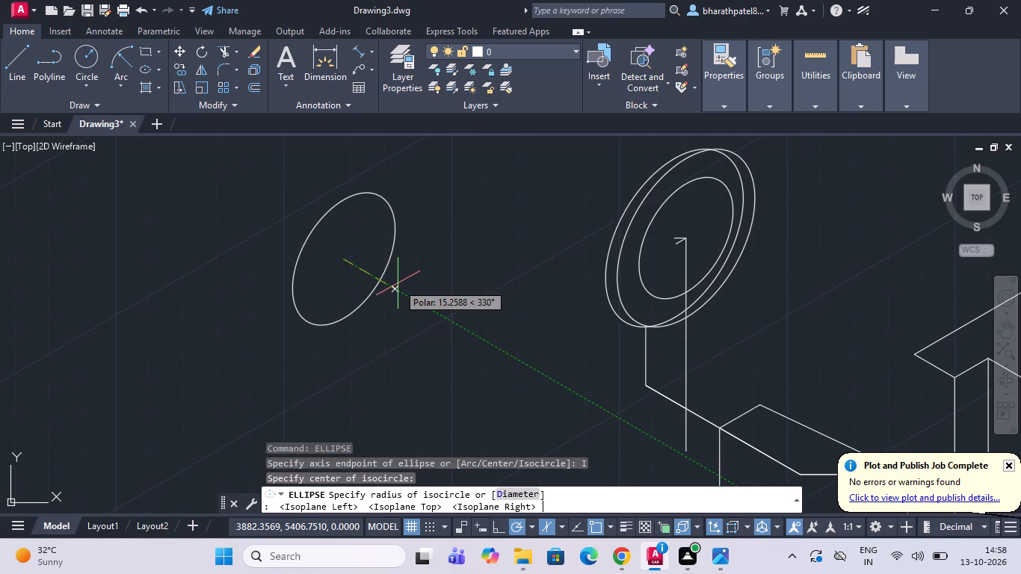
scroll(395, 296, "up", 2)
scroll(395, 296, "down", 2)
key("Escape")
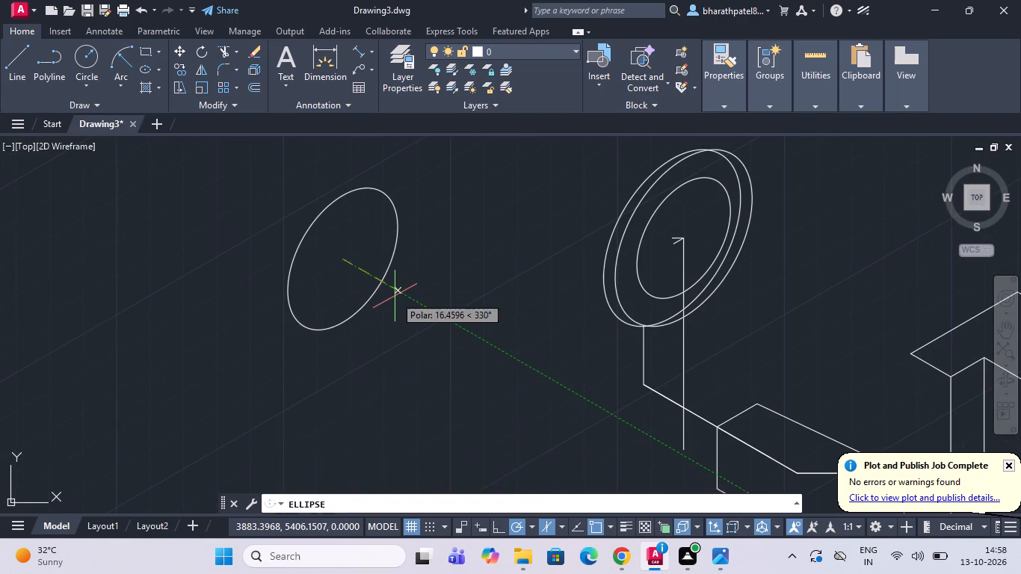
Delete the two overlapping outer isocircles and the inner isocircle above the base.
left_click(617, 246)
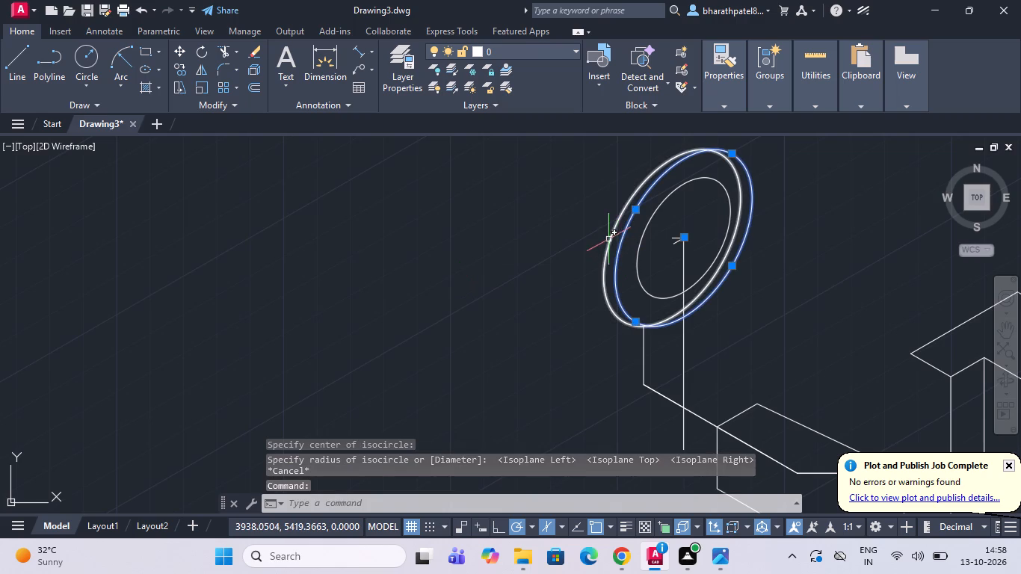
left_click(608, 239)
left_click(643, 241)
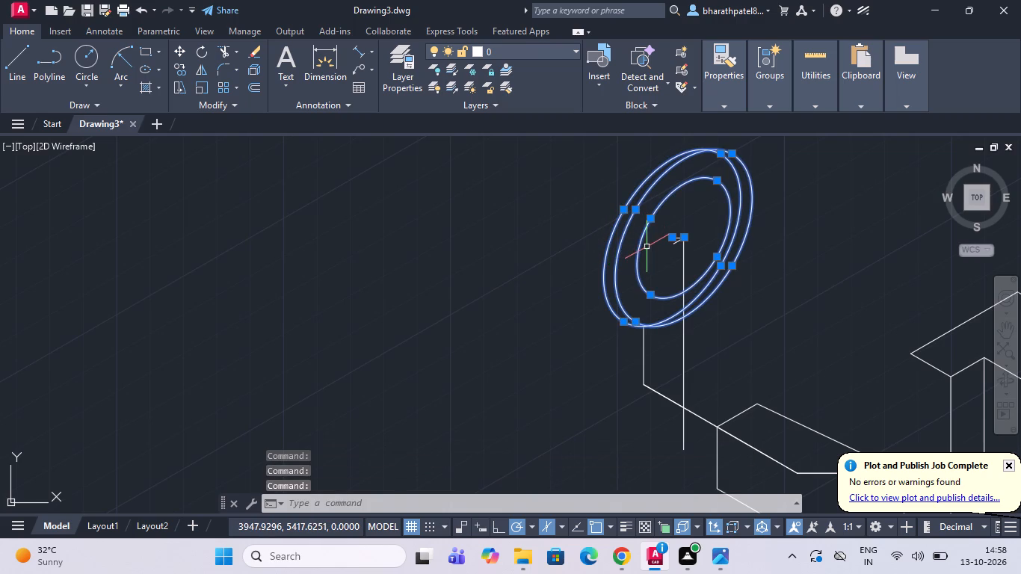
key("Delete")
Draw a 3-unit line at 150° from the upper end of the tall vertical line.
scroll(717, 245, "up", 2)
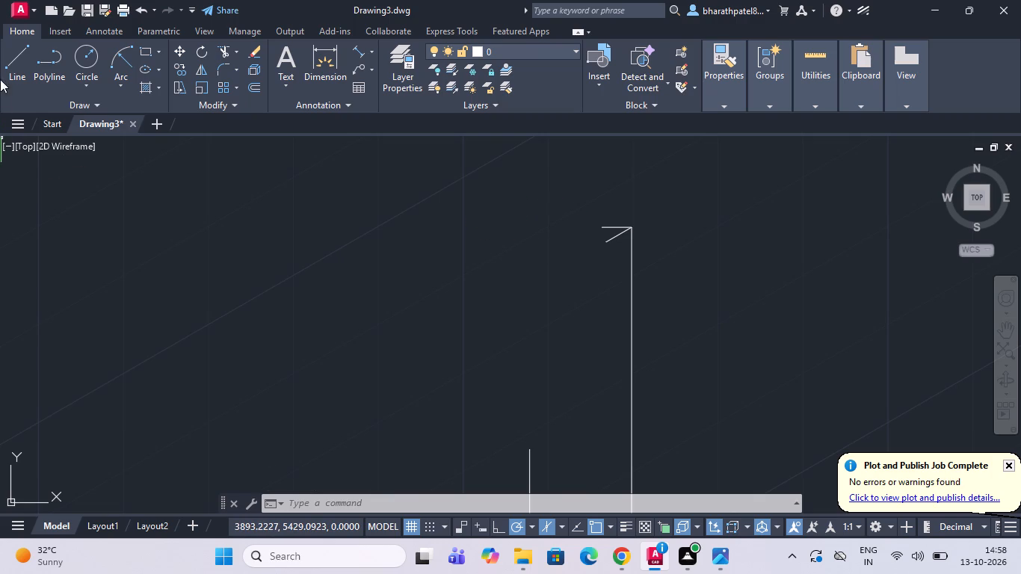
left_click(13, 62)
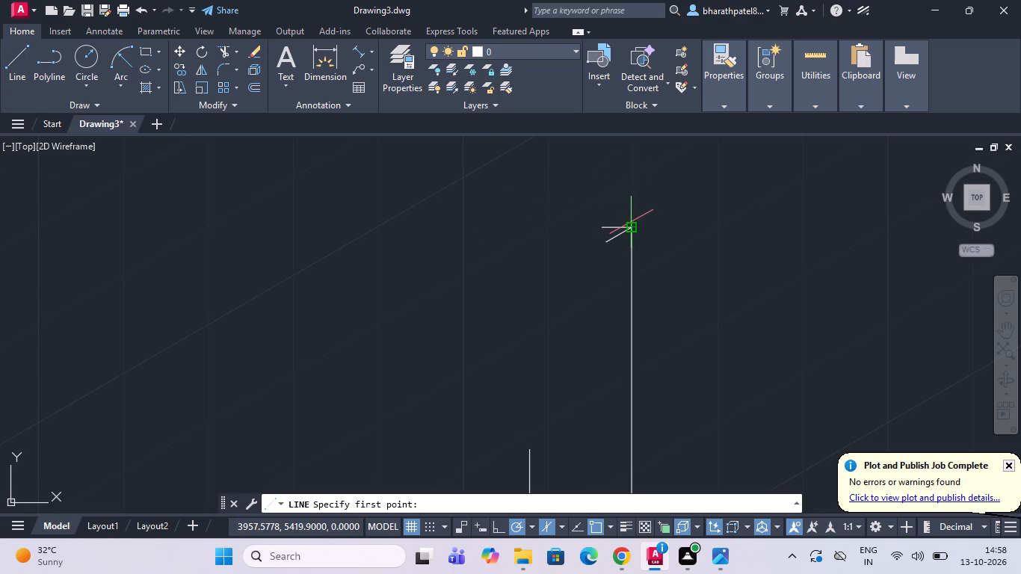
scroll(635, 222, "up", 3)
left_click(620, 239)
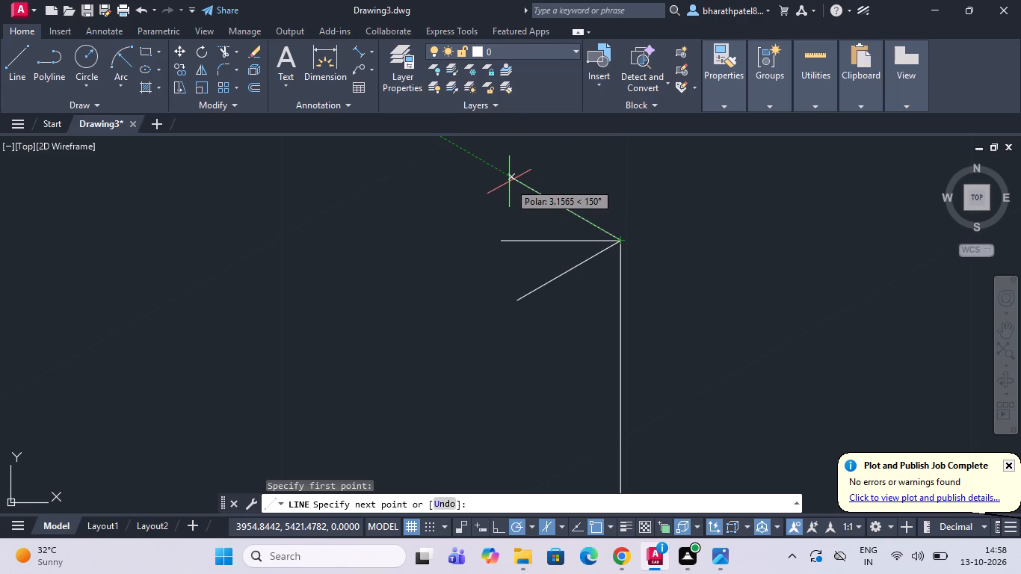
key("3")
key("Return")
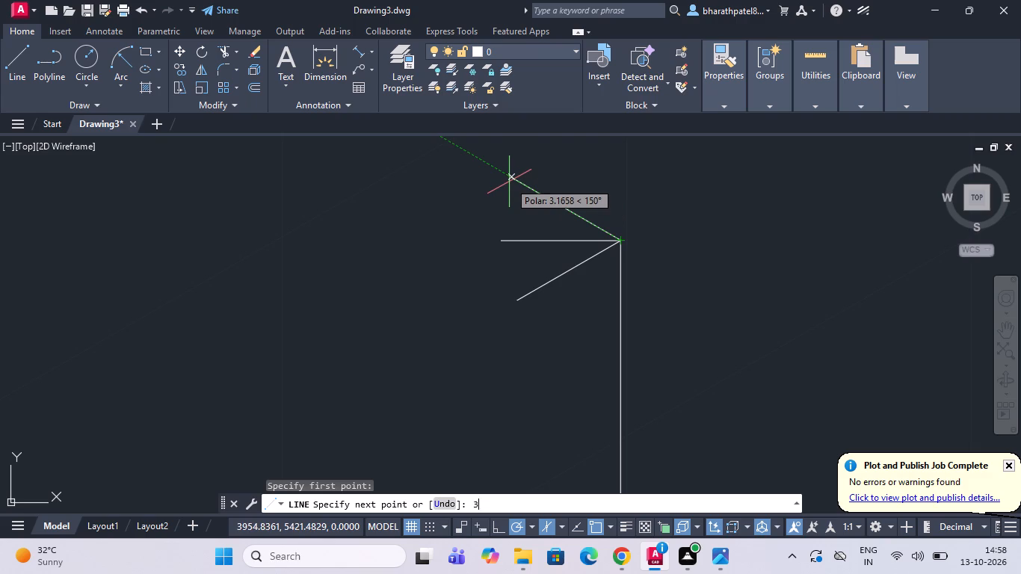
key("Escape")
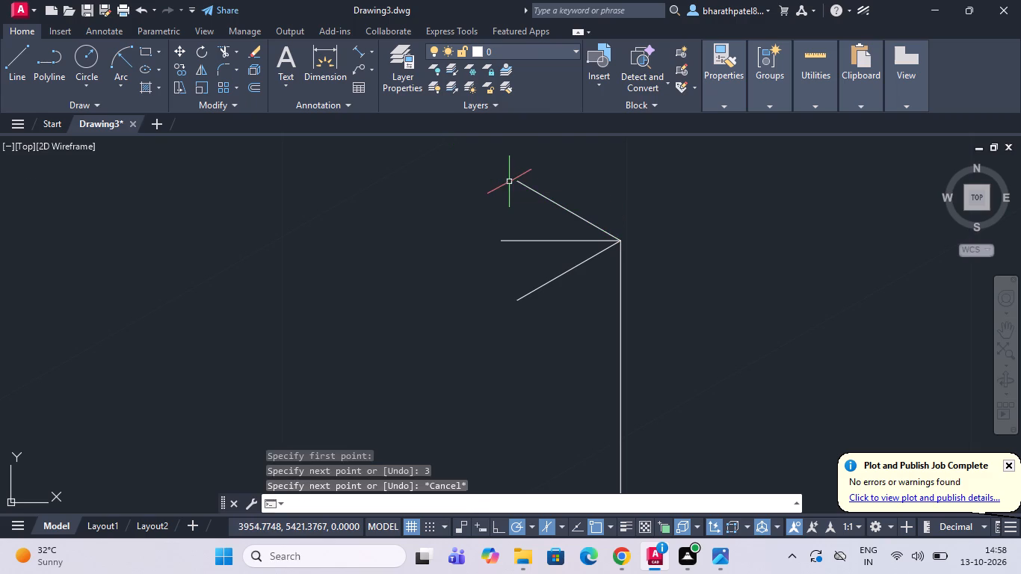
Delete the short horizontal line and the short line sloping down-left from the top of the vertical line.
scroll(495, 274, "down", 2)
left_click(511, 262)
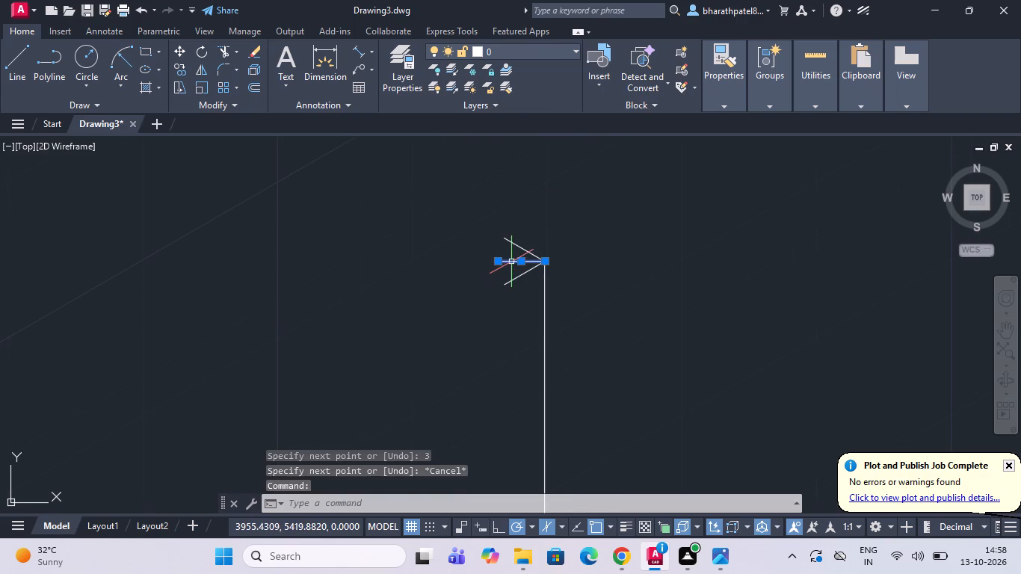
key("Delete")
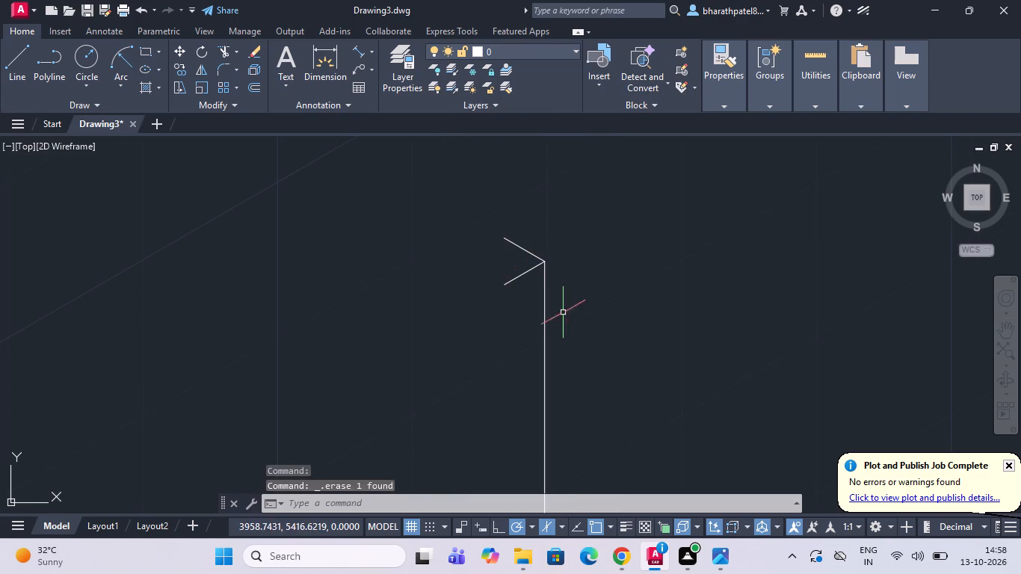
left_click(519, 275)
key("Delete")
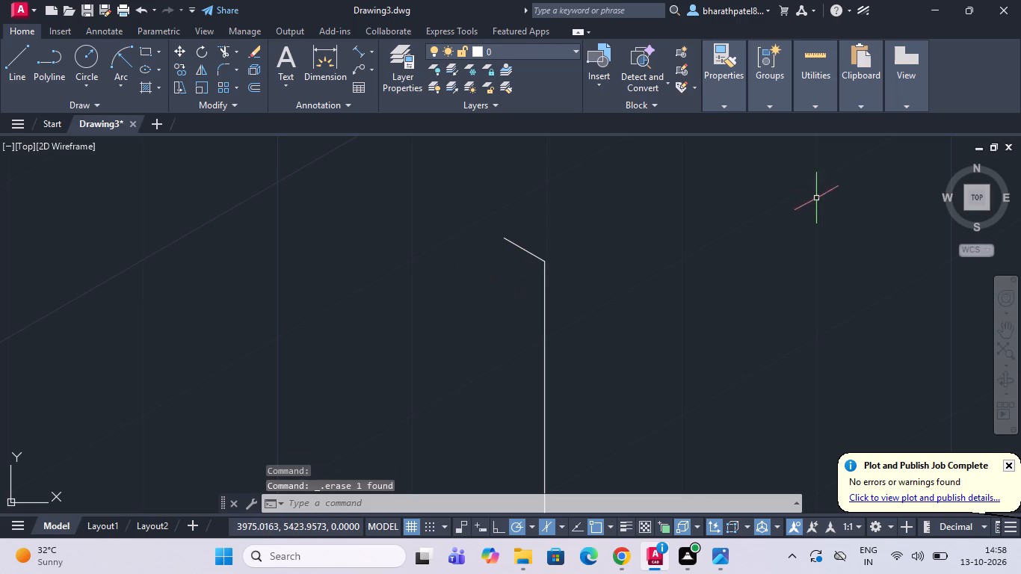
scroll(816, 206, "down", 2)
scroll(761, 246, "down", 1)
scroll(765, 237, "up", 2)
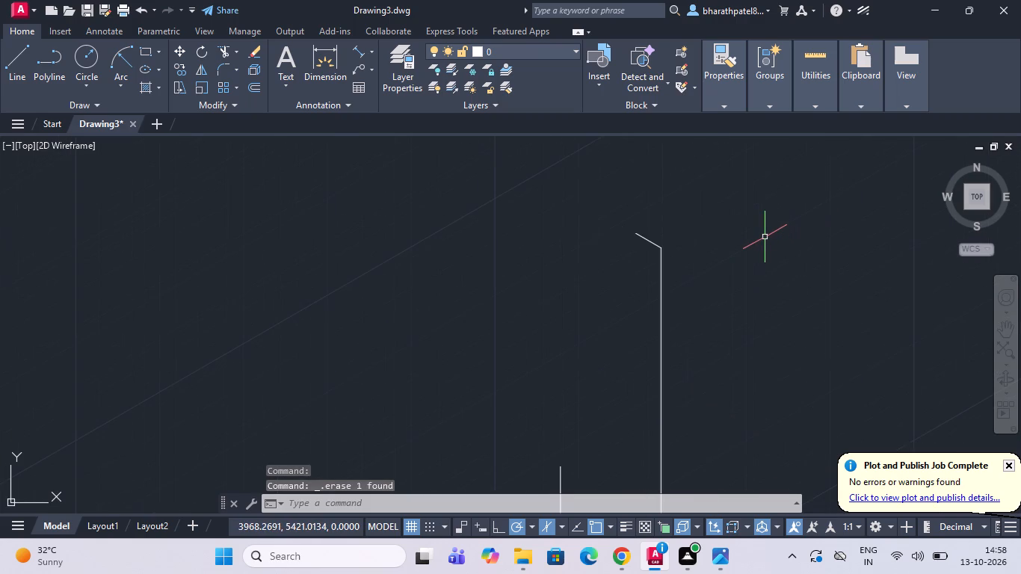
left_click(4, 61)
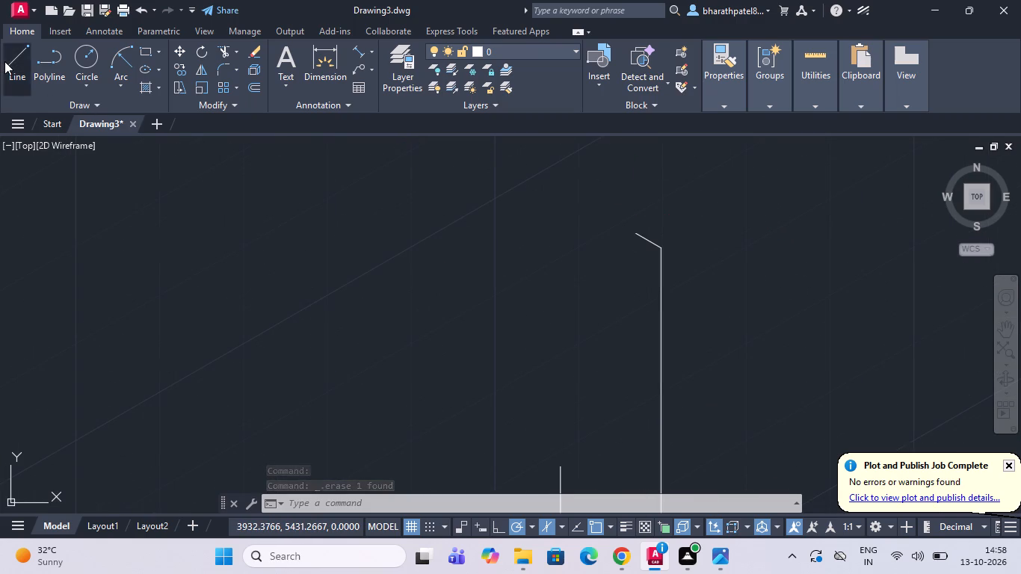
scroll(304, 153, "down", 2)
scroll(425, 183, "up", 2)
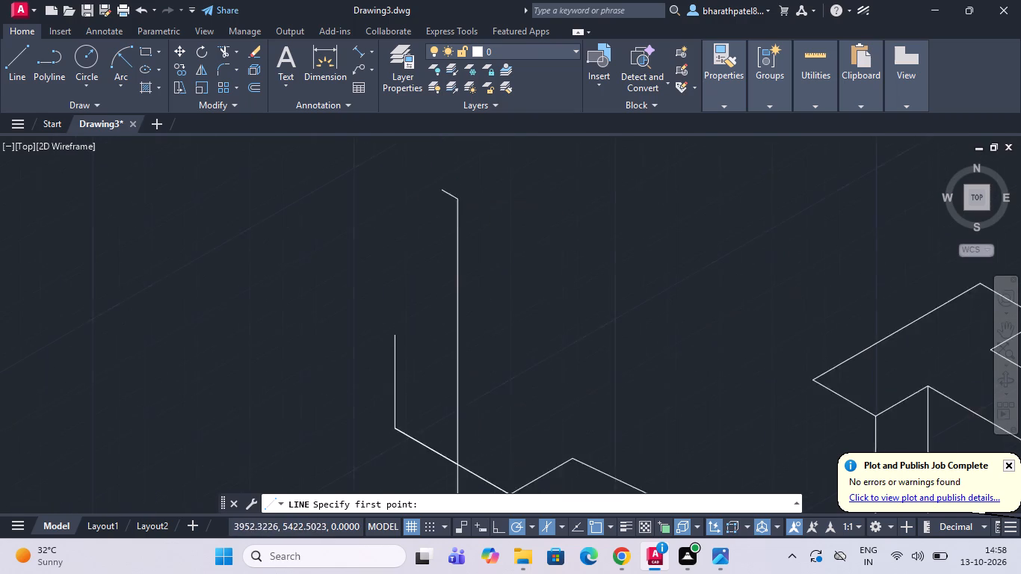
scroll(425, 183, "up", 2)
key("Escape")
Draw a 41-diameter isocircle on the right isoplane, centred on the free end of the 3-unit line at 150°.
type("ell")
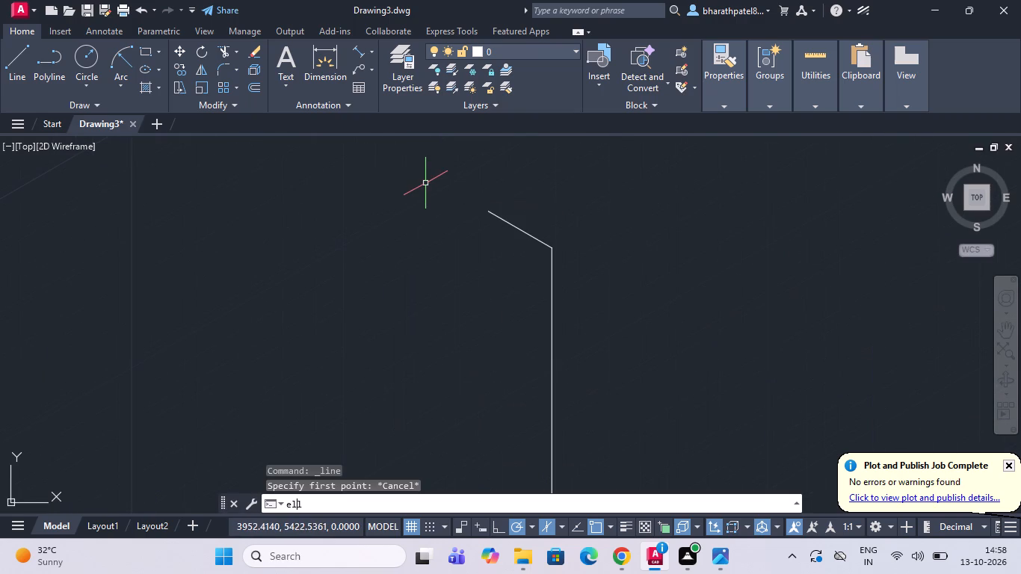
key("Return")
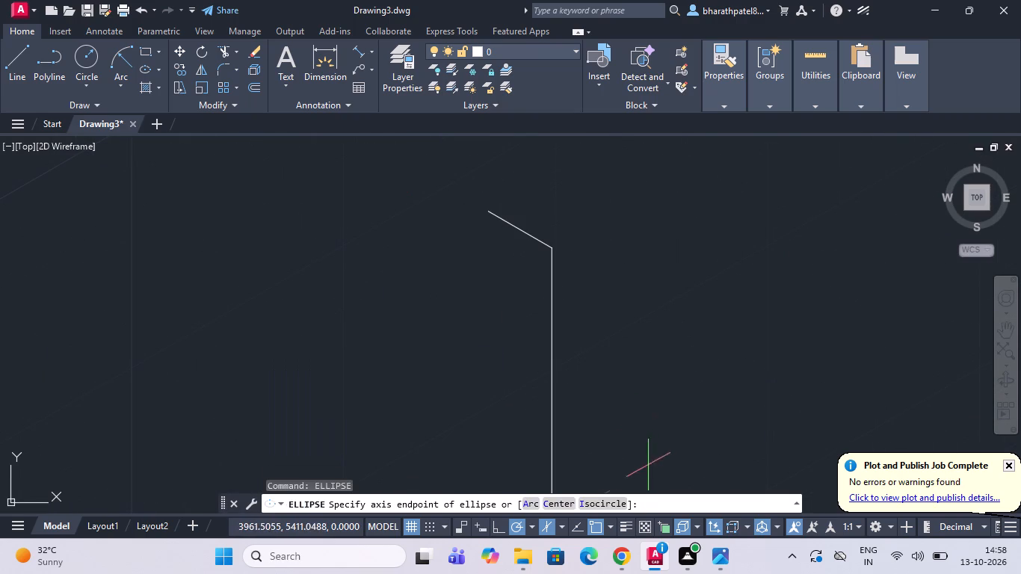
left_click(607, 498)
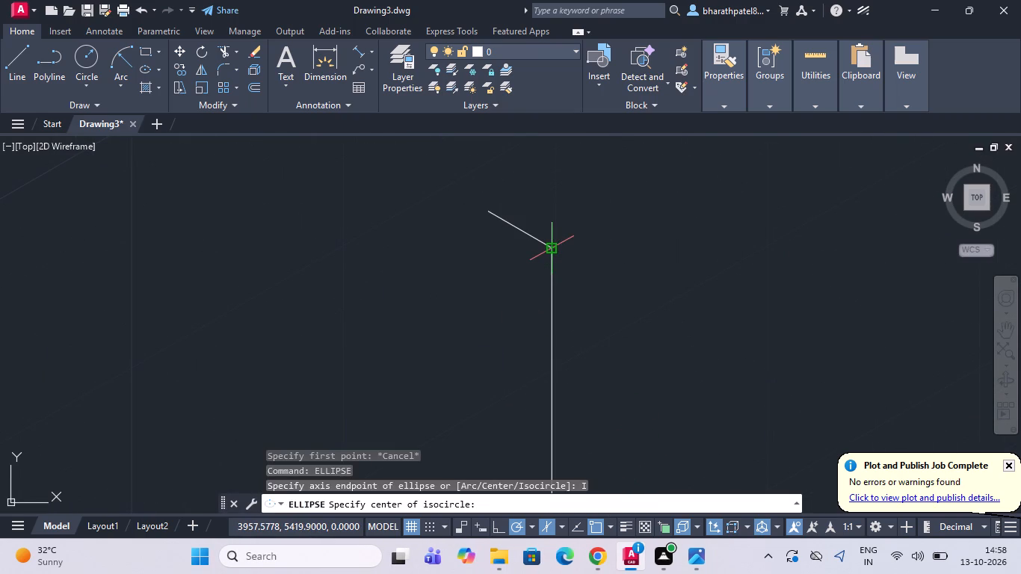
left_click(486, 212)
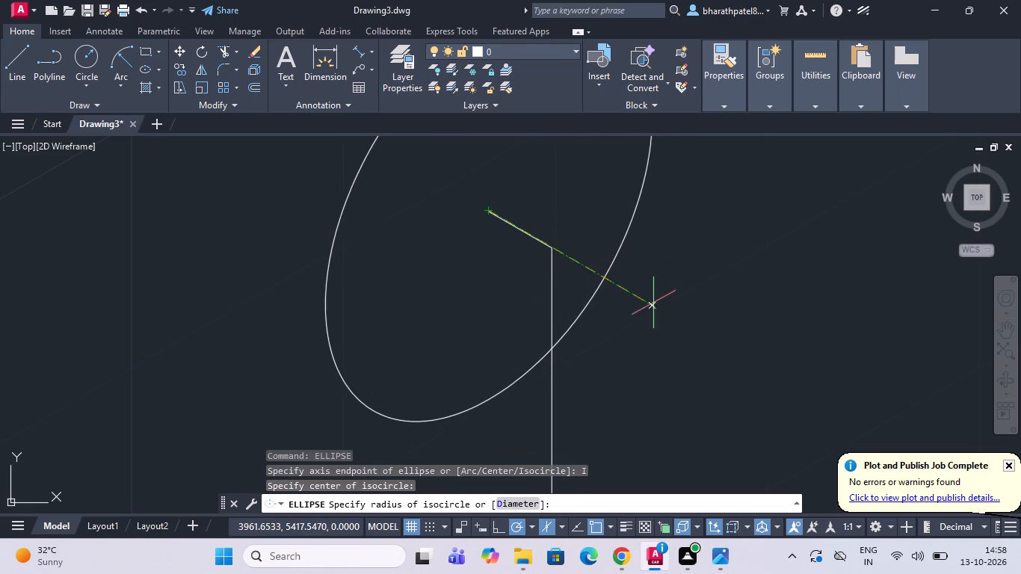
left_click(505, 506)
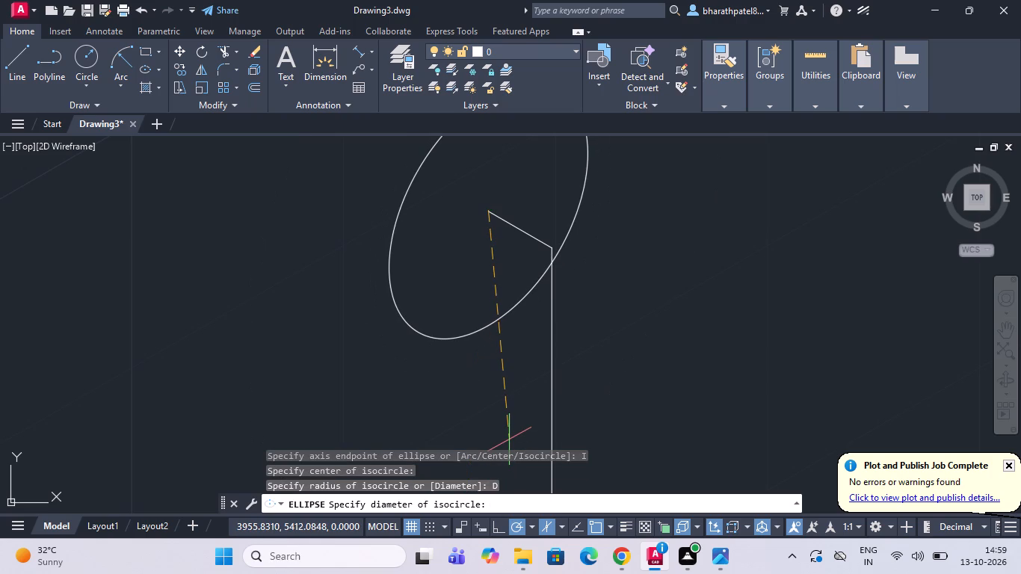
type("41")
key("Return")
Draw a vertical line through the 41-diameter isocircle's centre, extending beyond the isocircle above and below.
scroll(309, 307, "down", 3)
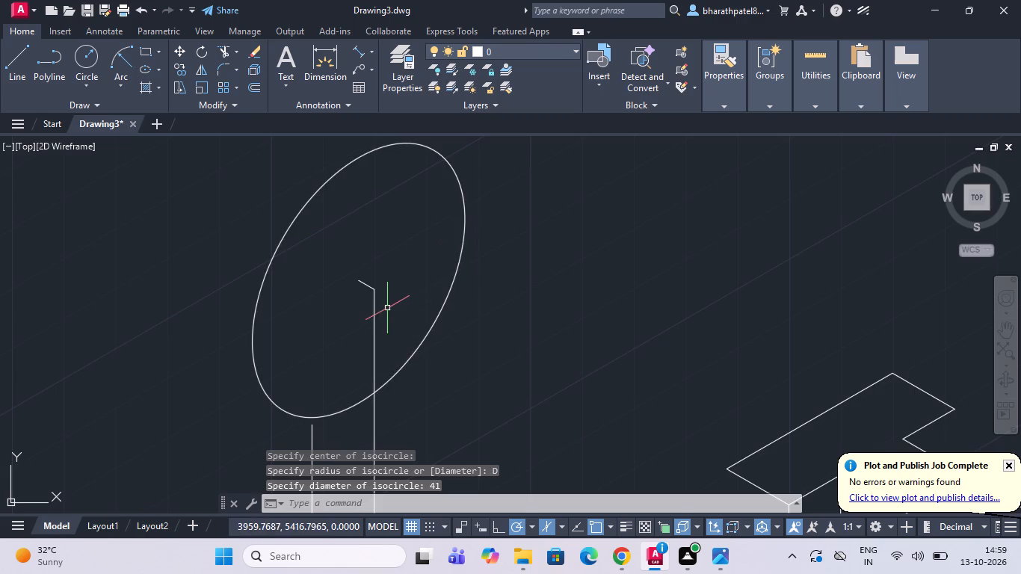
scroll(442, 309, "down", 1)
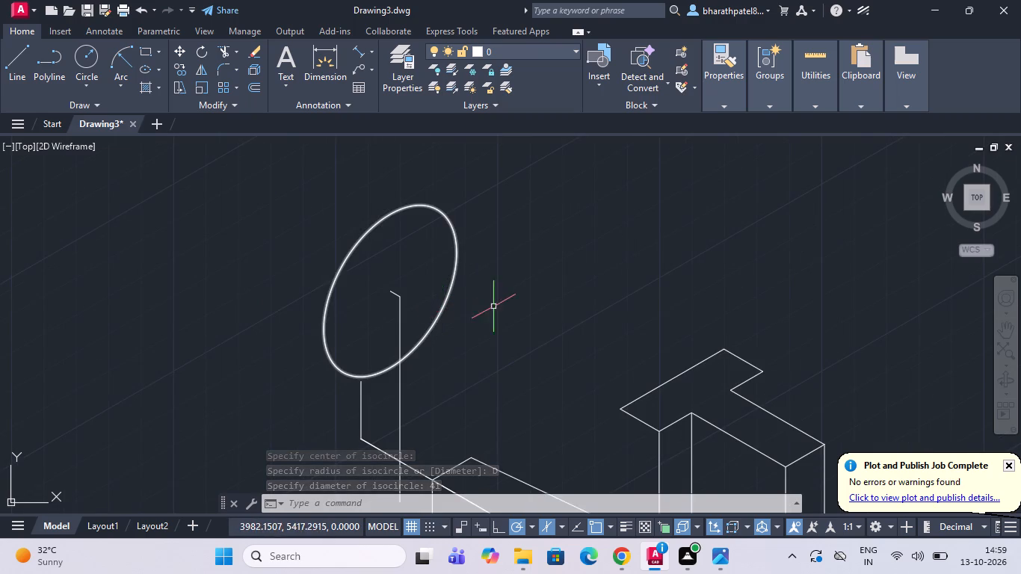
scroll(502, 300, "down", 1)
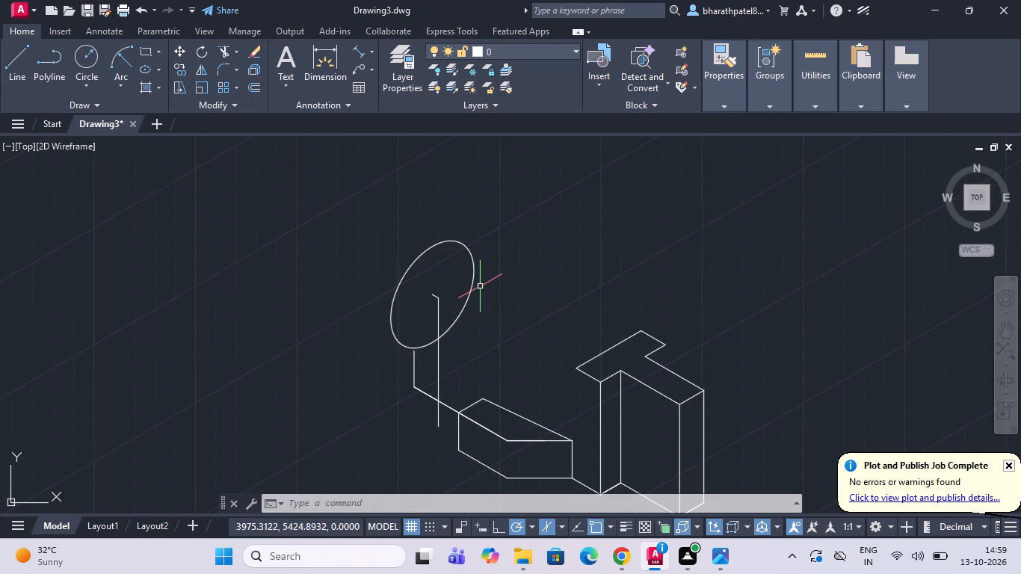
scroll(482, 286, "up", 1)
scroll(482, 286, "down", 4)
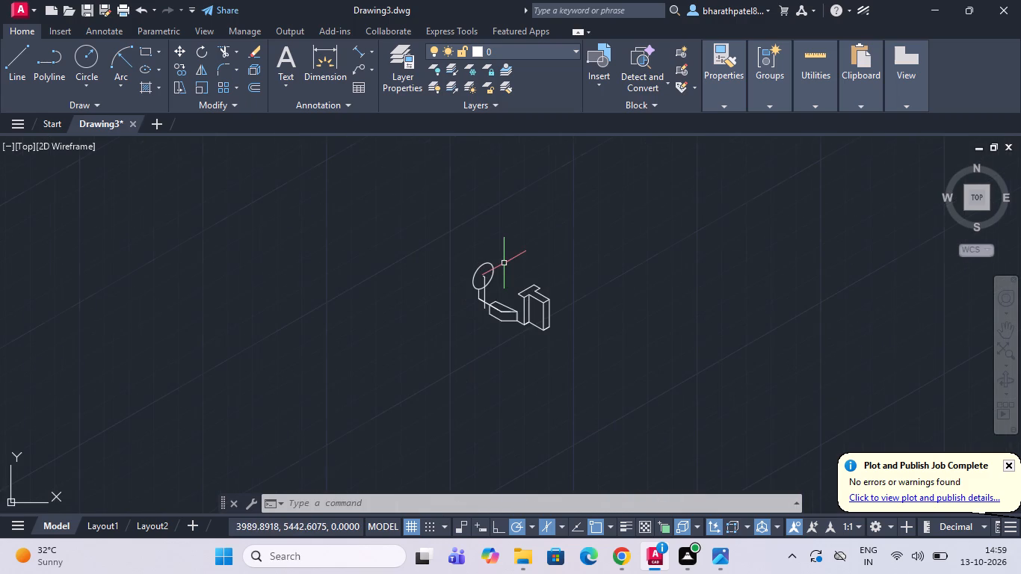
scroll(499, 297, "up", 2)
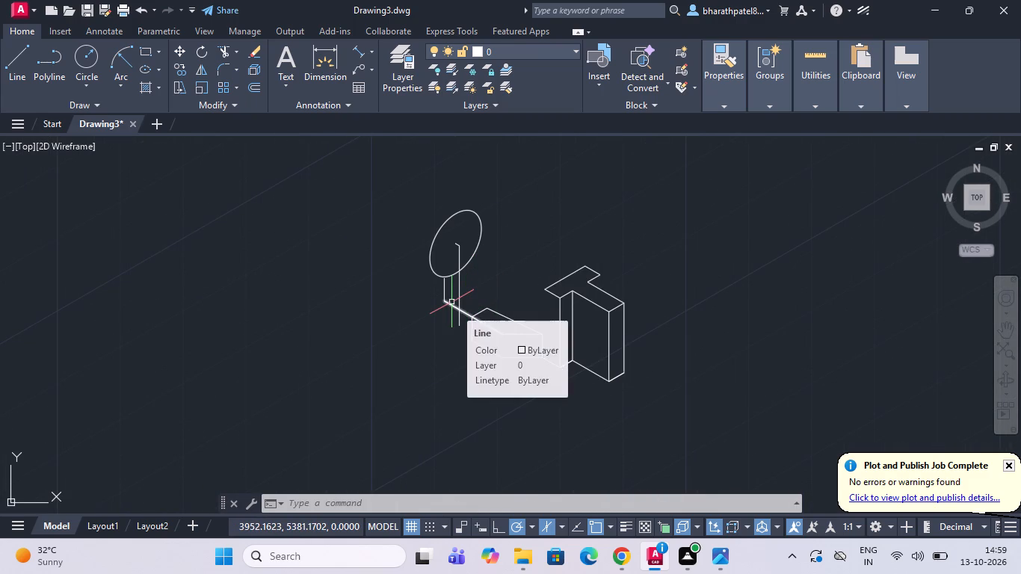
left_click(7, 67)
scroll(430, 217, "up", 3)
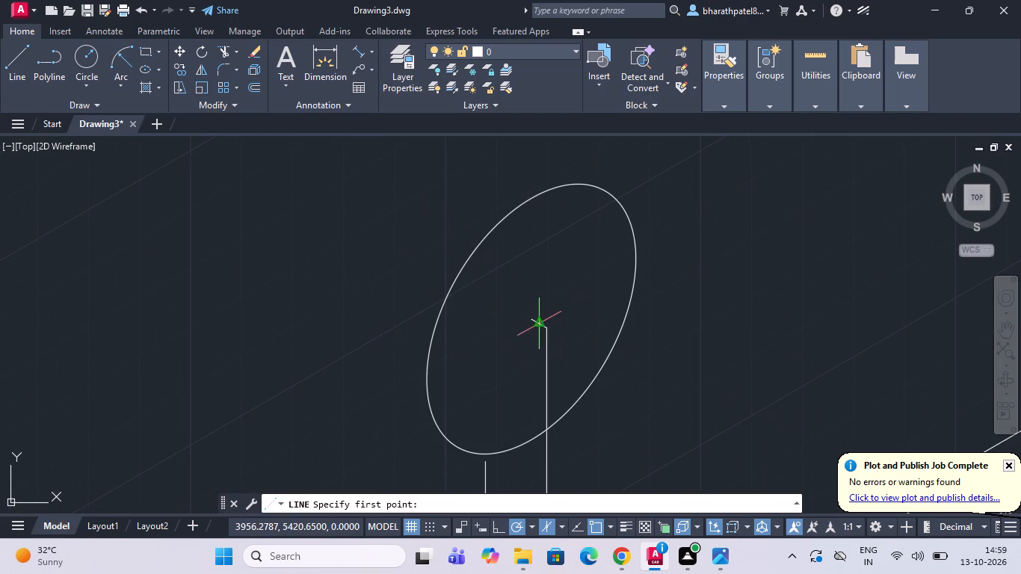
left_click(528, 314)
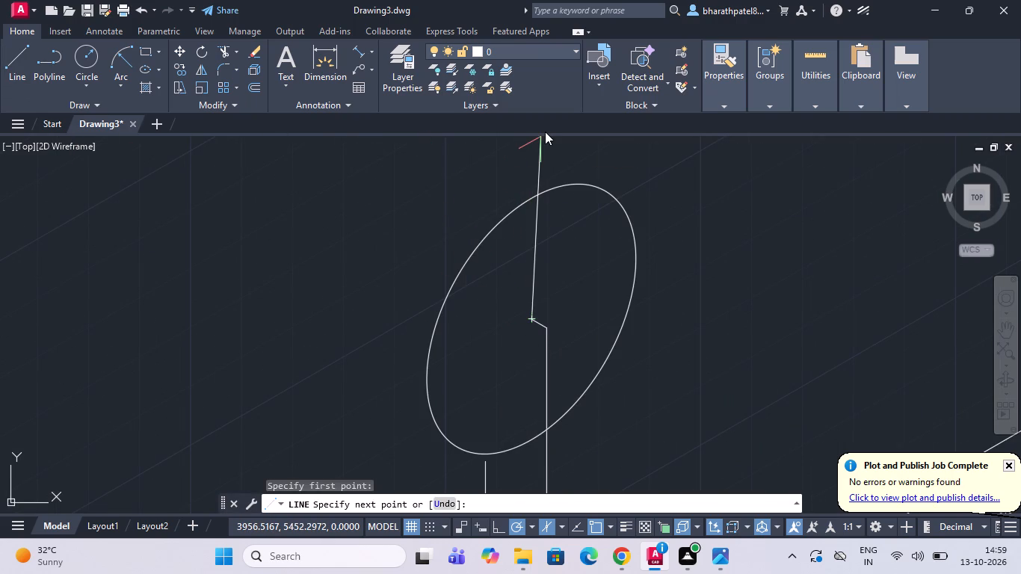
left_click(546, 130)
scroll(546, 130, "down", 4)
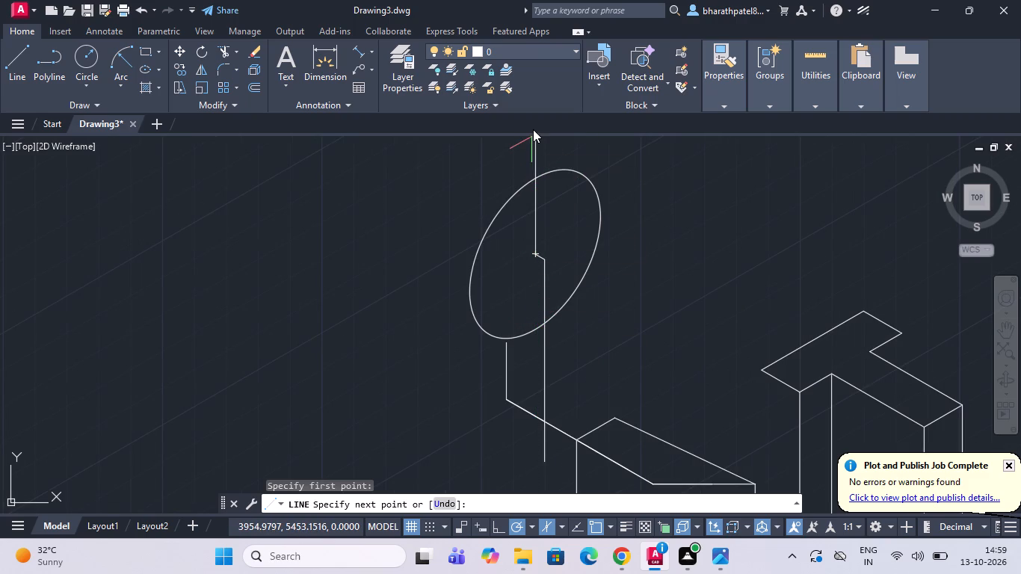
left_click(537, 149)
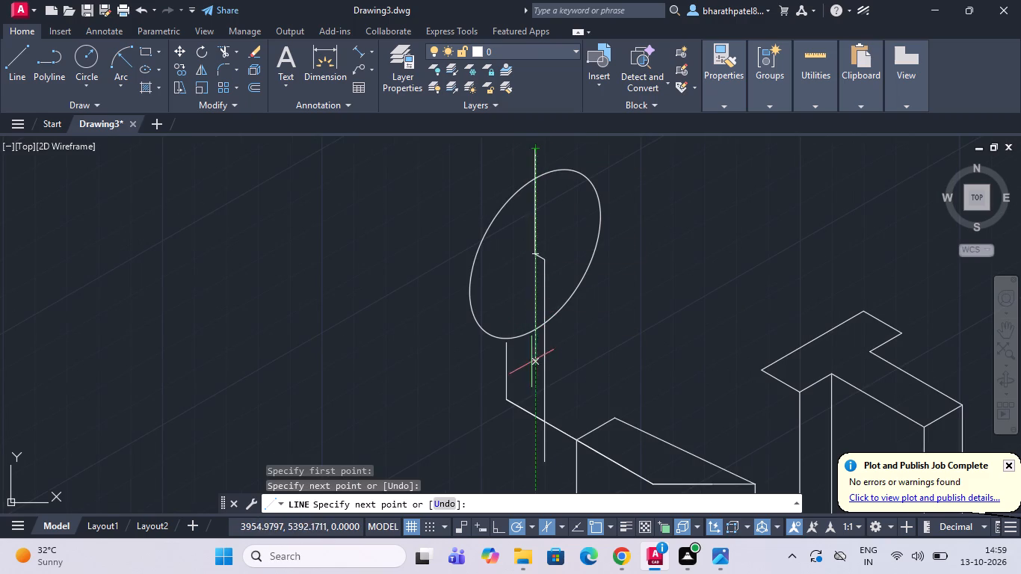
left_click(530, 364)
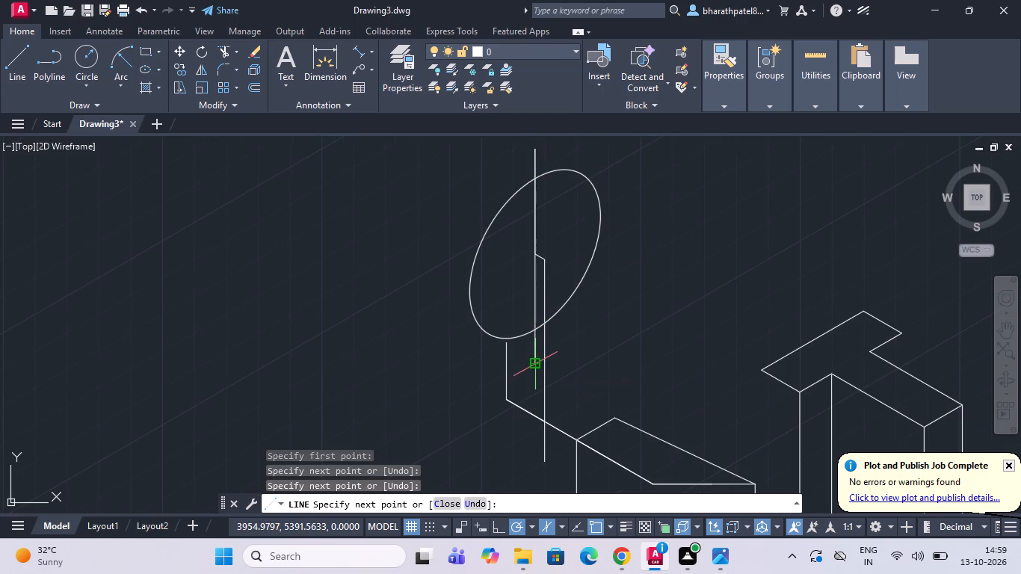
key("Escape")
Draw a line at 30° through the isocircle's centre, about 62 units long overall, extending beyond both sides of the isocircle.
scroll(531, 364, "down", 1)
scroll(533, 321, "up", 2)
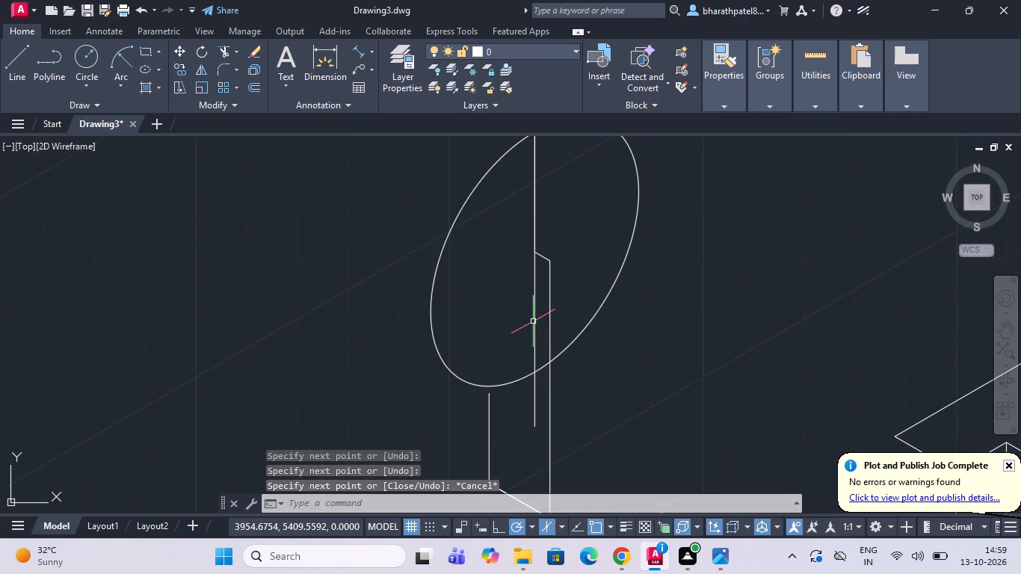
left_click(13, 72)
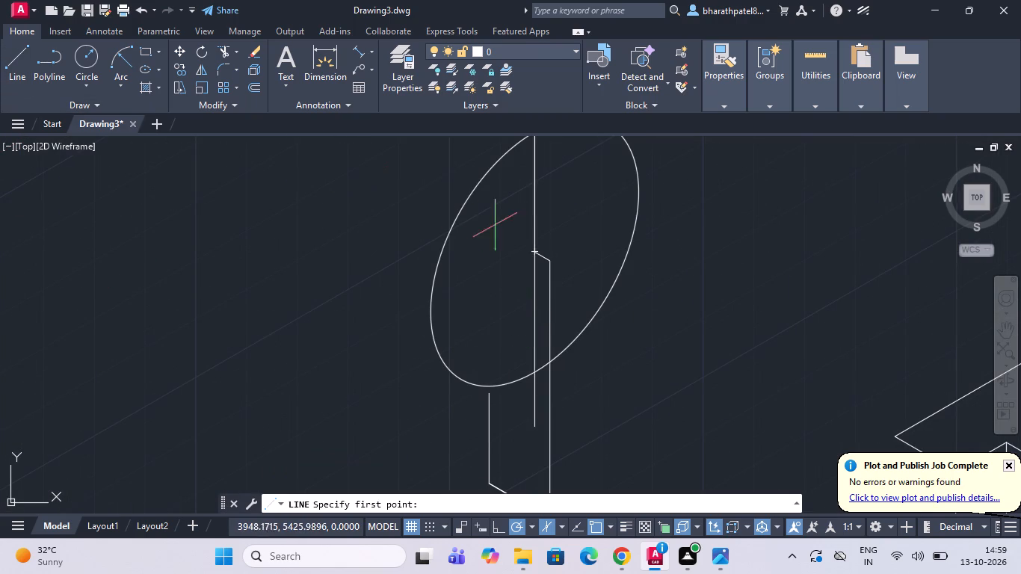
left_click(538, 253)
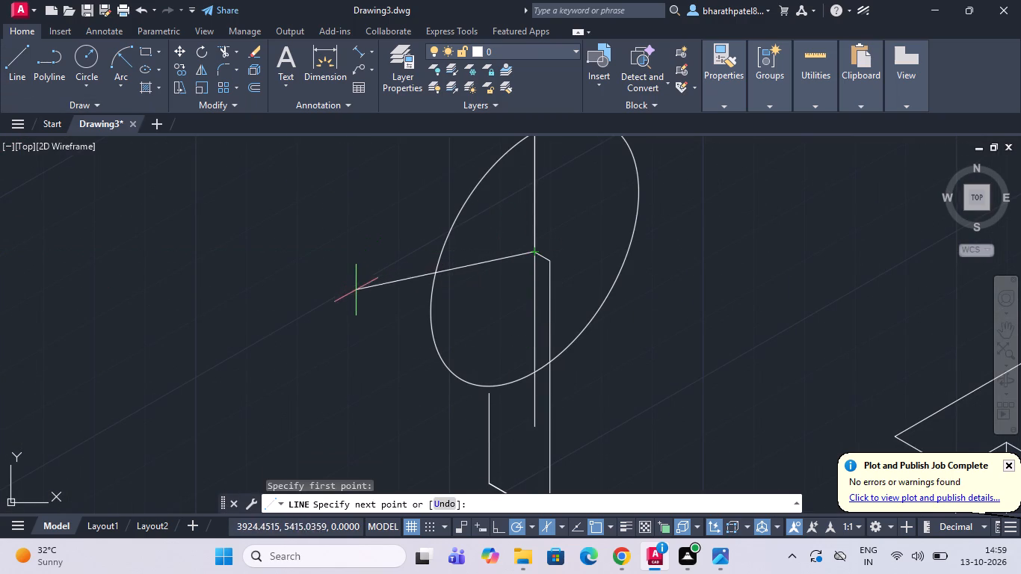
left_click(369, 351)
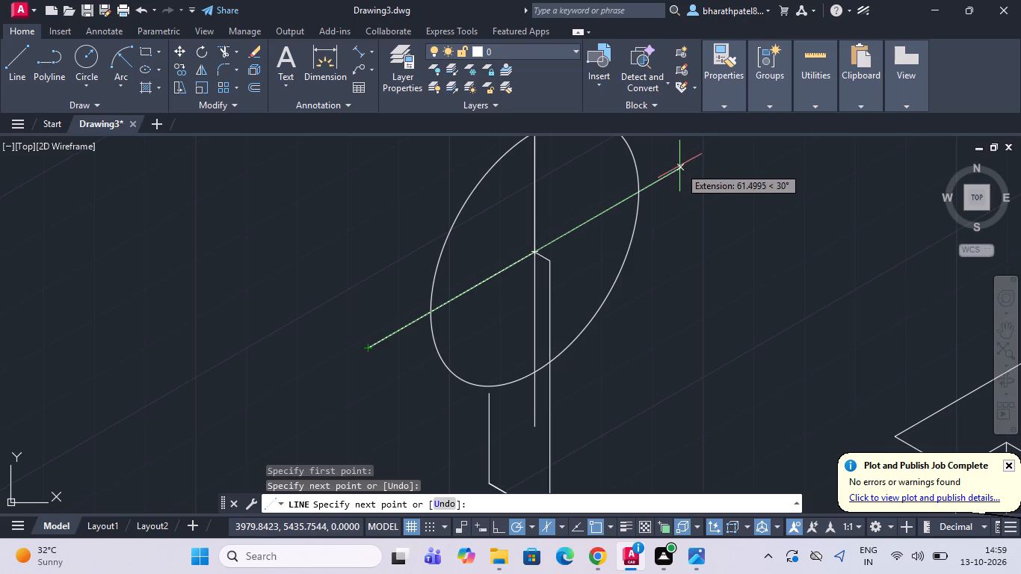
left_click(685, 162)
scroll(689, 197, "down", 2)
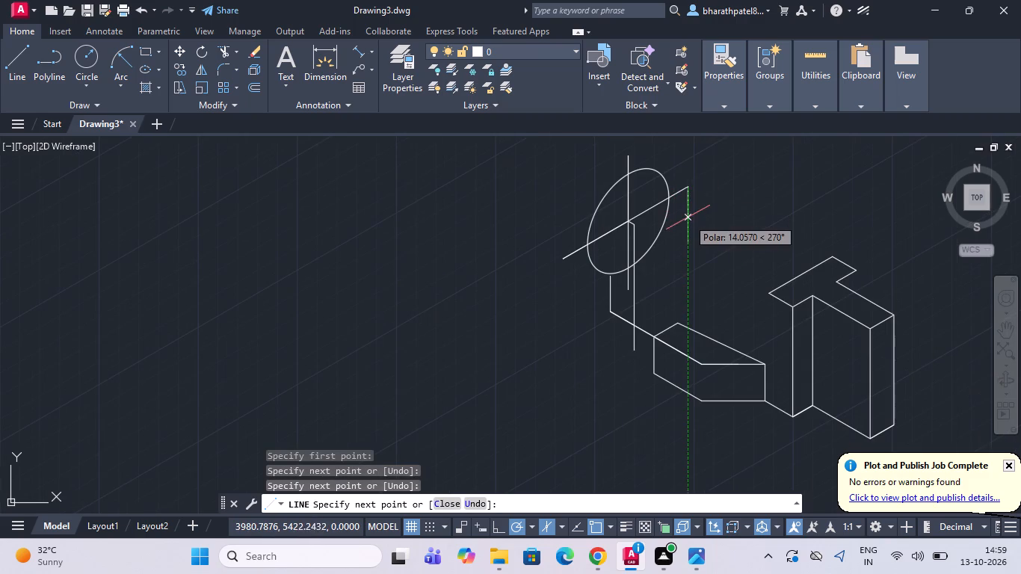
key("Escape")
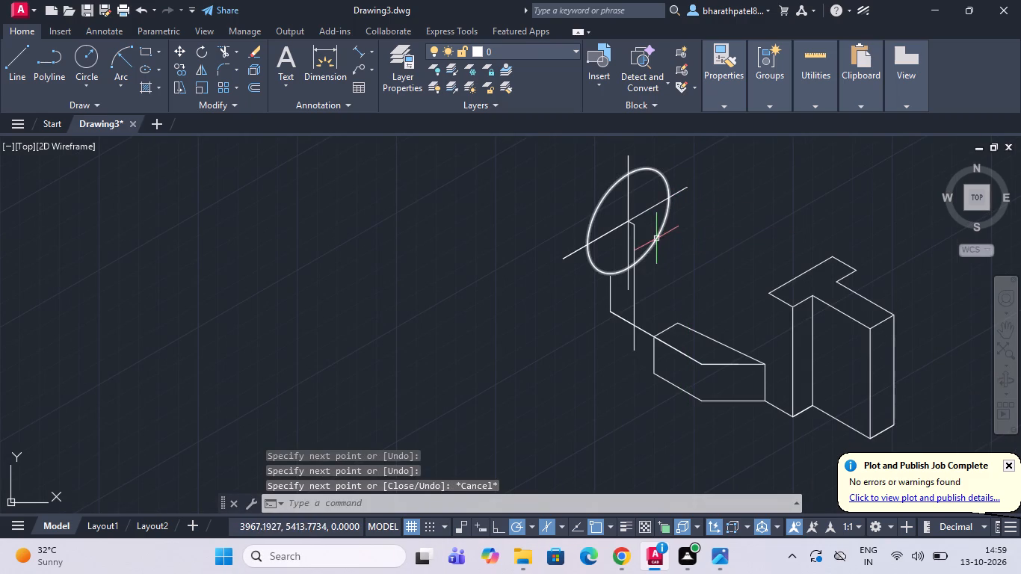
Delete the 41-diameter right-isoplane isocircle around the free end of the 3-unit line.
left_click(598, 206)
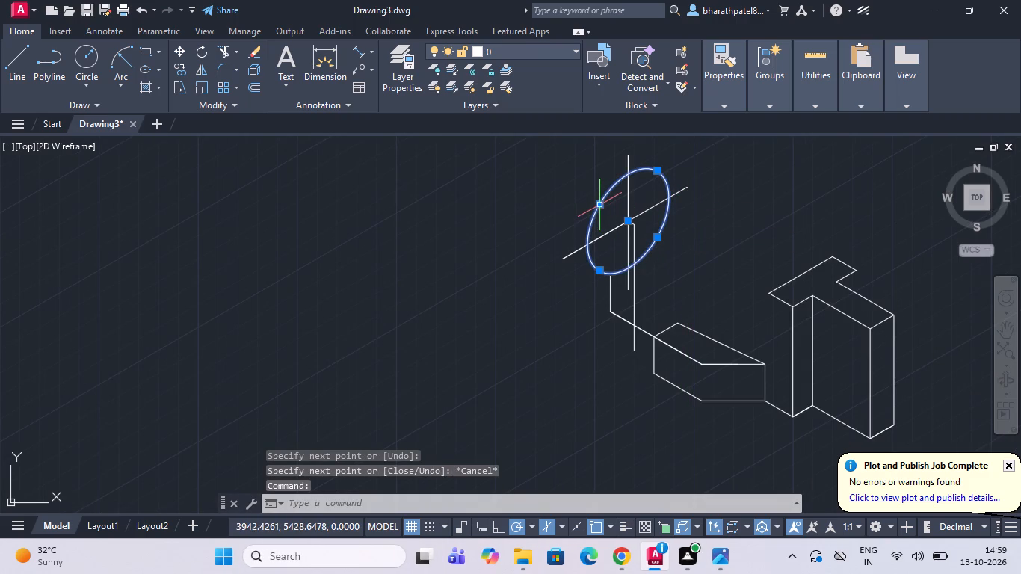
key("Delete")
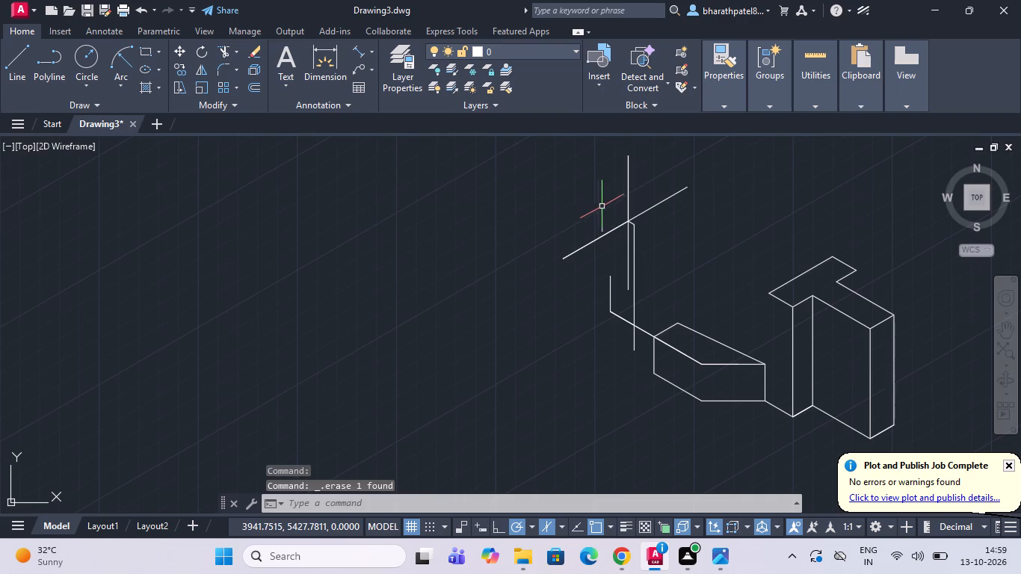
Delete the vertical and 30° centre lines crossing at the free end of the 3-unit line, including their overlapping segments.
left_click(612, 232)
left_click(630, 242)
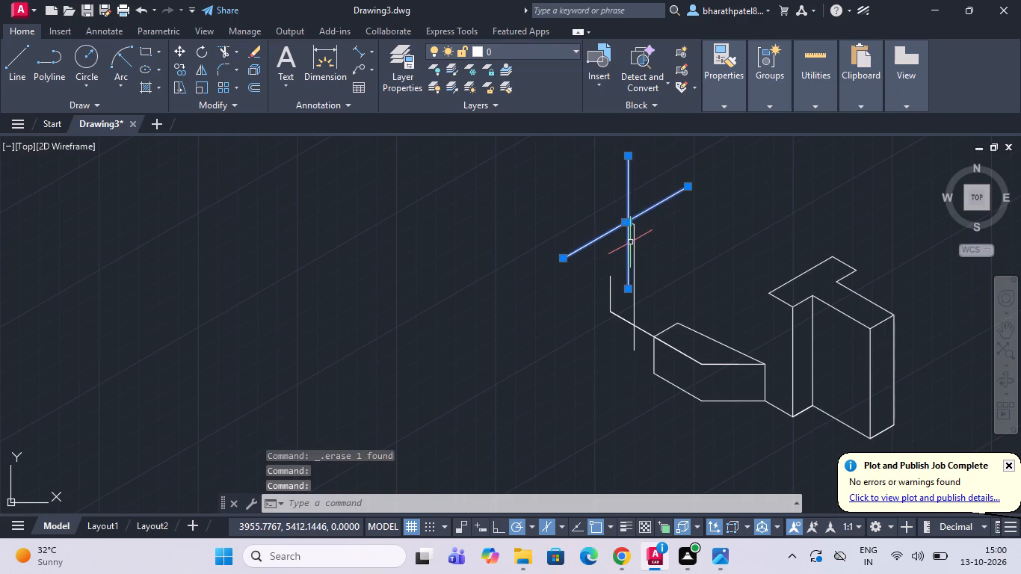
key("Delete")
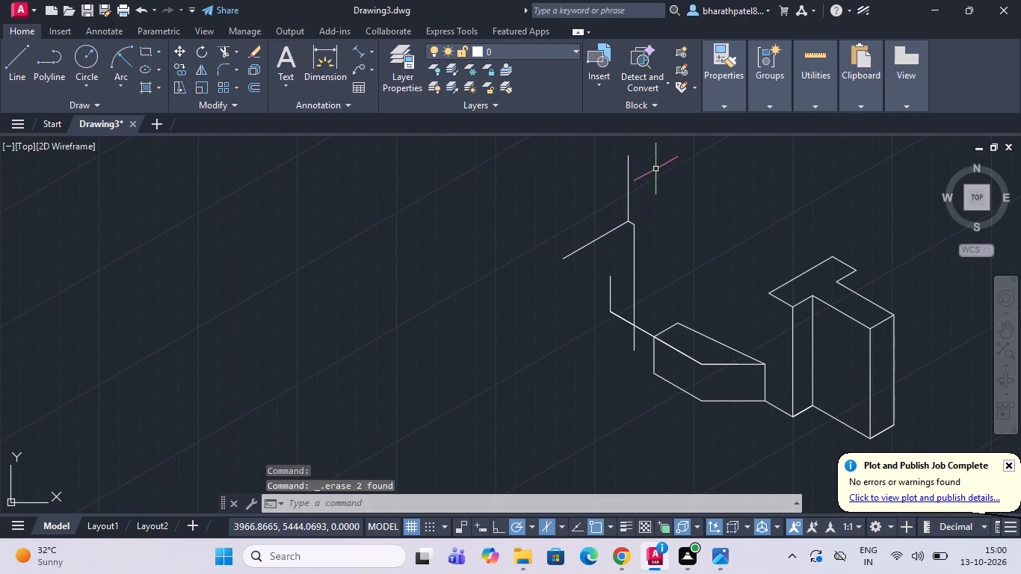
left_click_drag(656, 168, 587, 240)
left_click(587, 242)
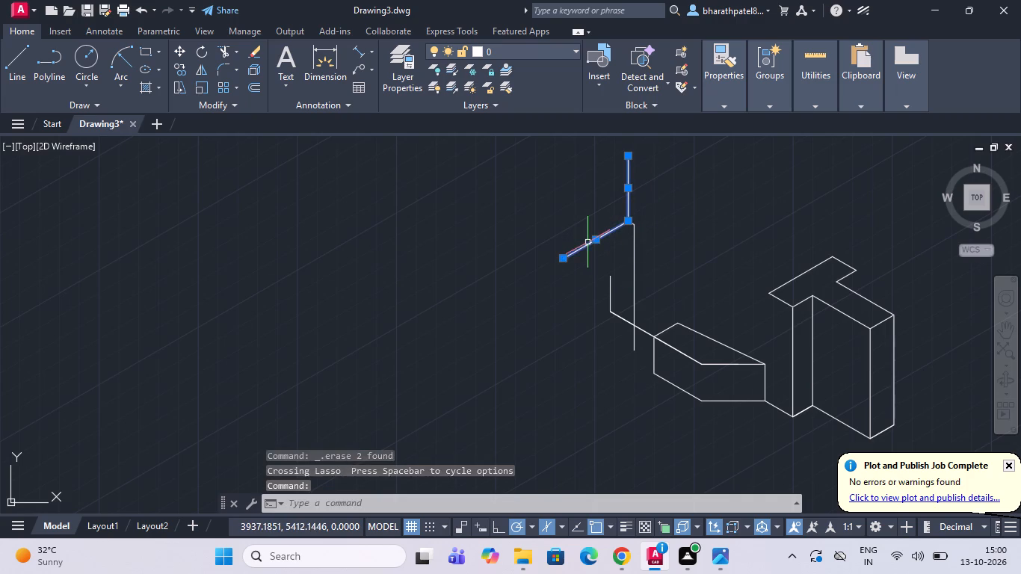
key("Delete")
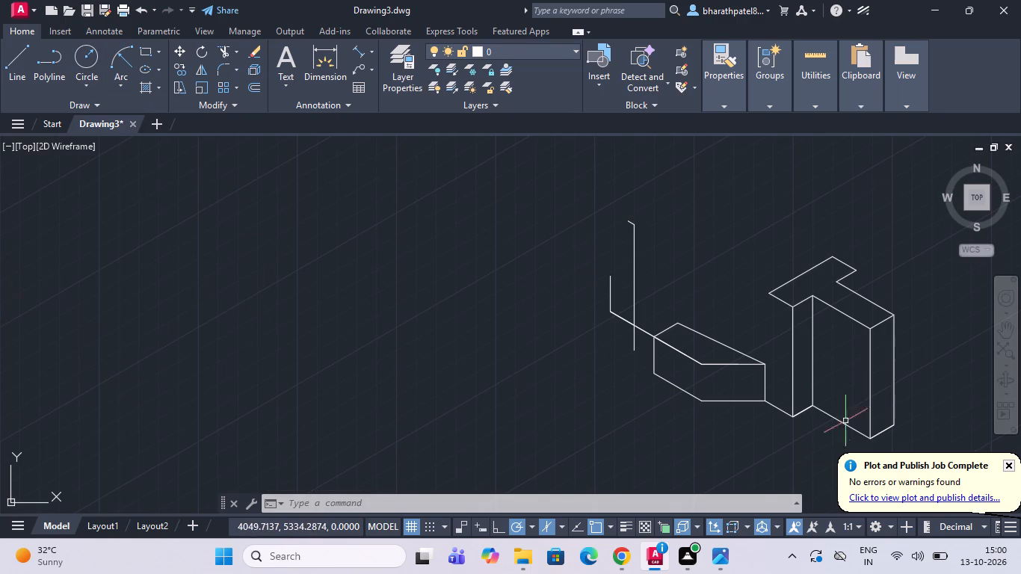
Draw a 41-diameter isocircle on the left isoplane, centred on the free end of the 3-unit line at 150°.
left_click(556, 525)
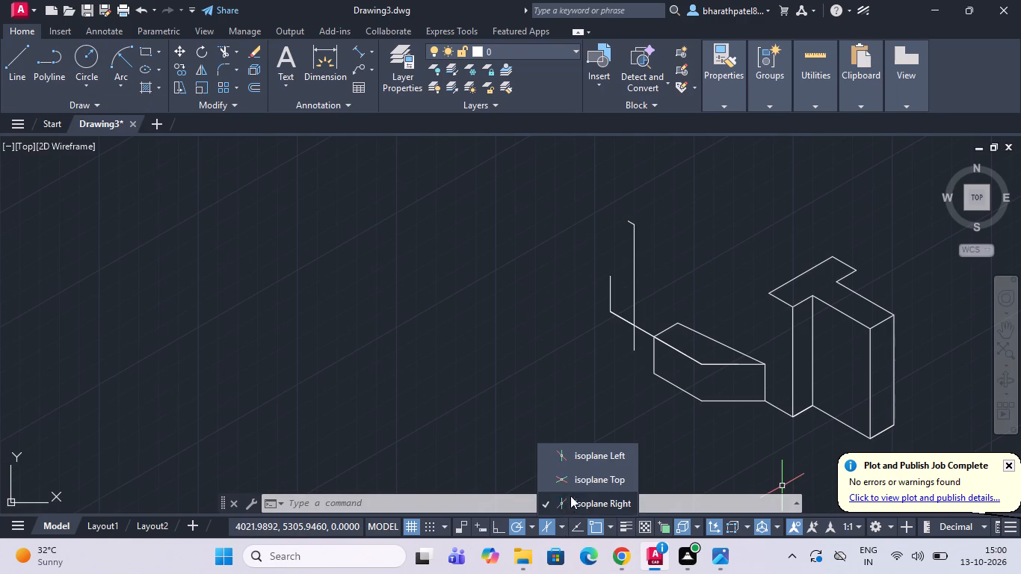
left_click(574, 481)
scroll(562, 474, "down", 1)
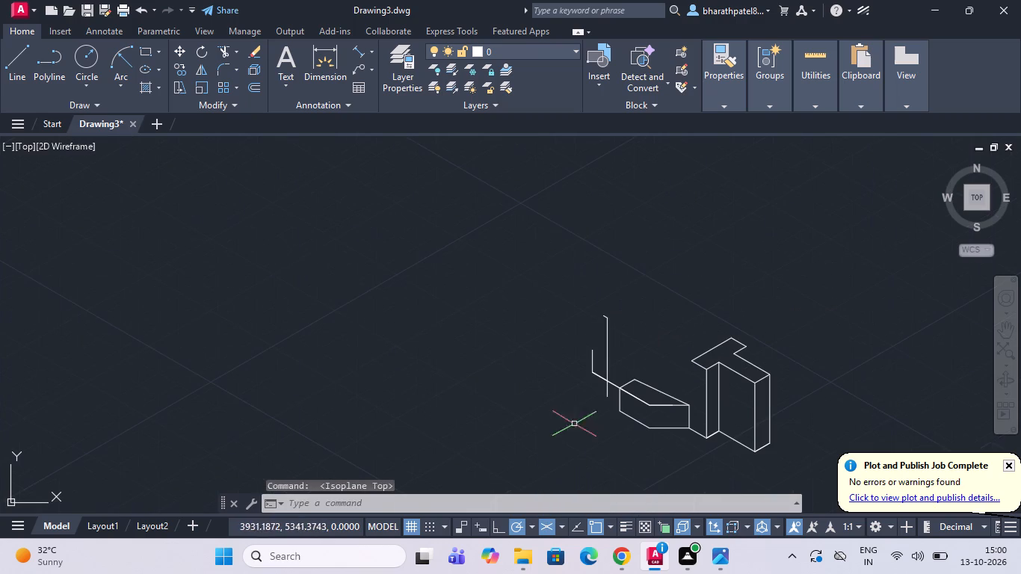
scroll(665, 336, "up", 2)
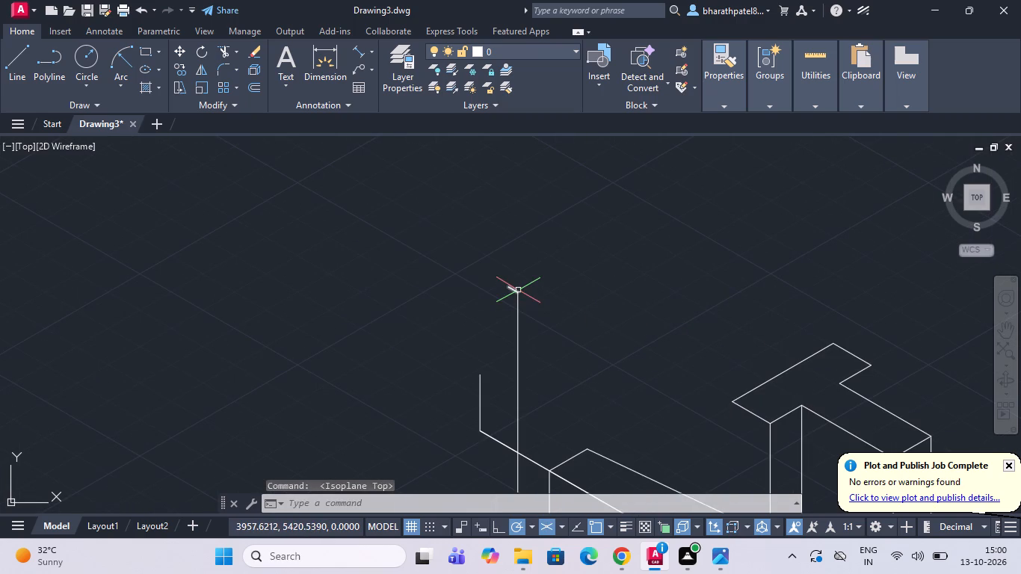
type("ell")
key("Return")
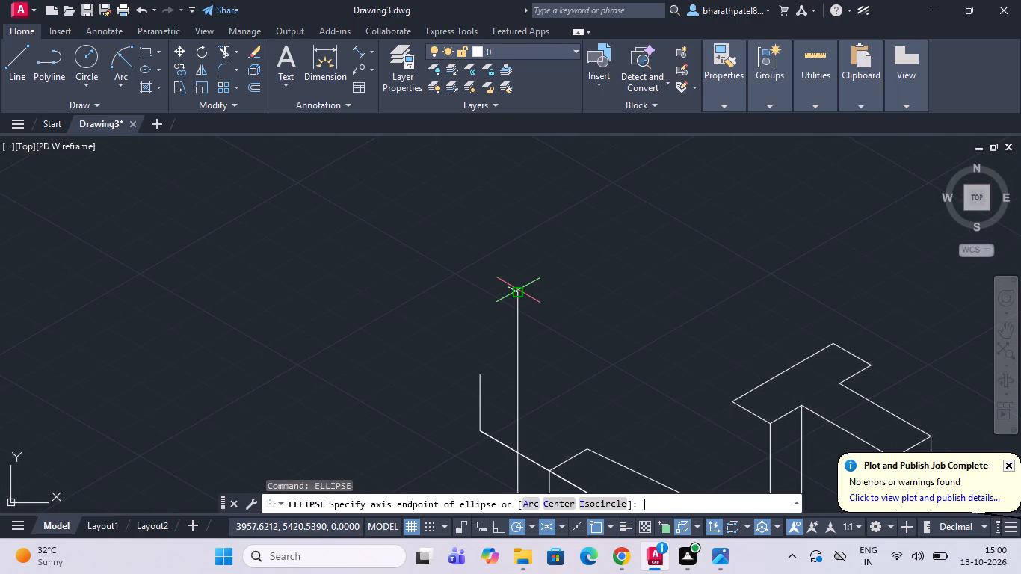
left_click(590, 503)
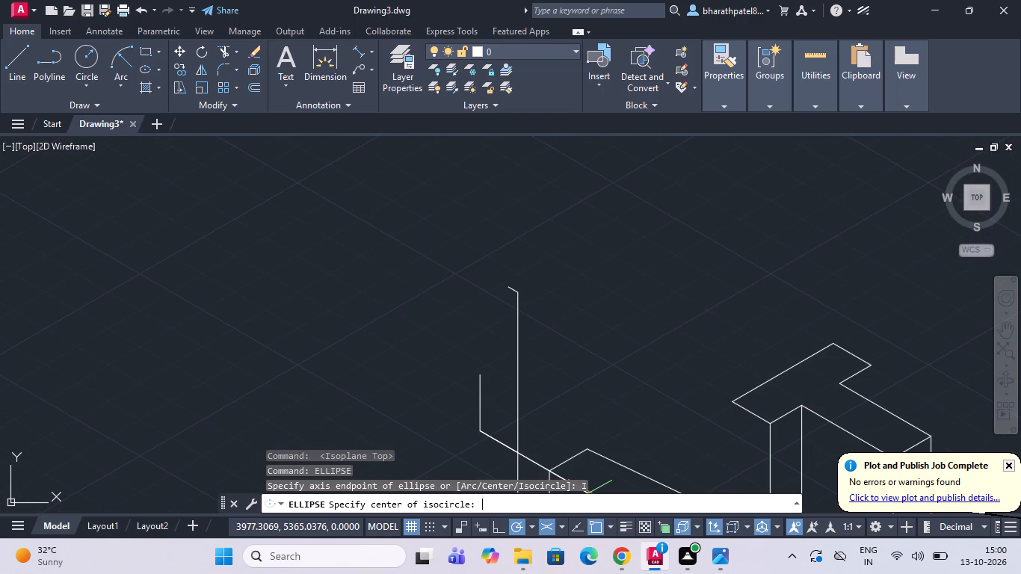
scroll(501, 286, "up", 3)
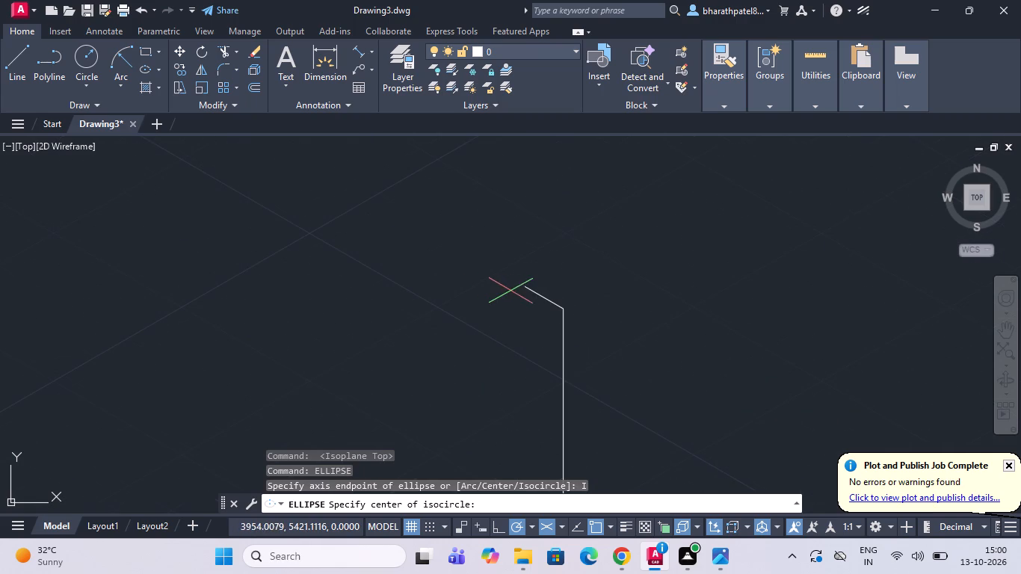
left_click(525, 286)
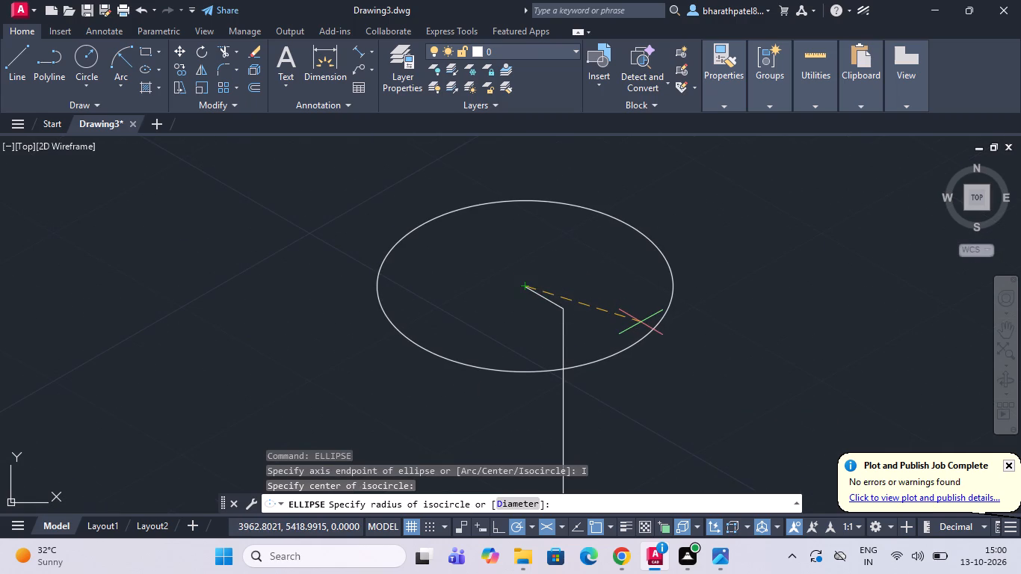
scroll(641, 322, "down", 5)
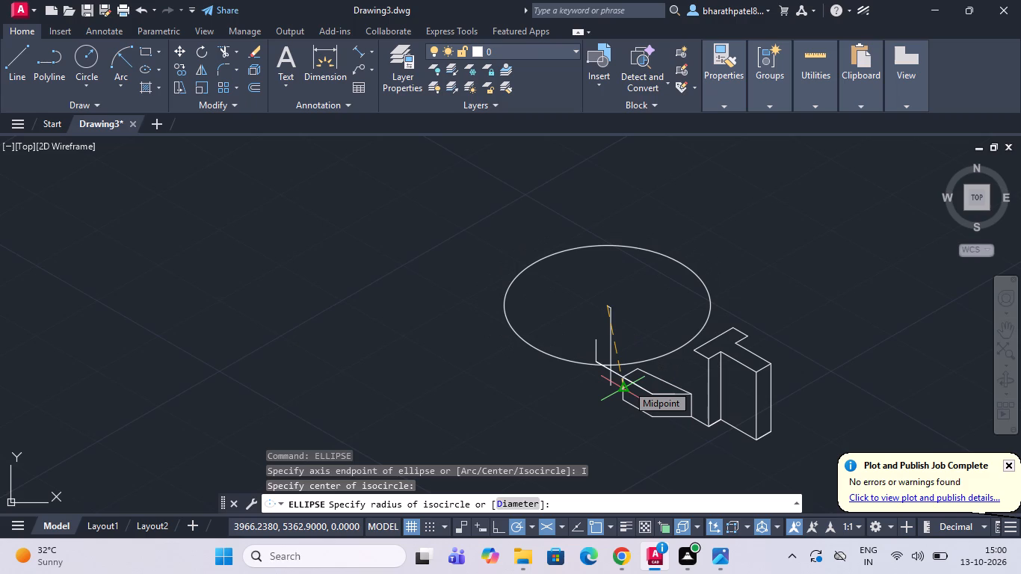
key("F5")
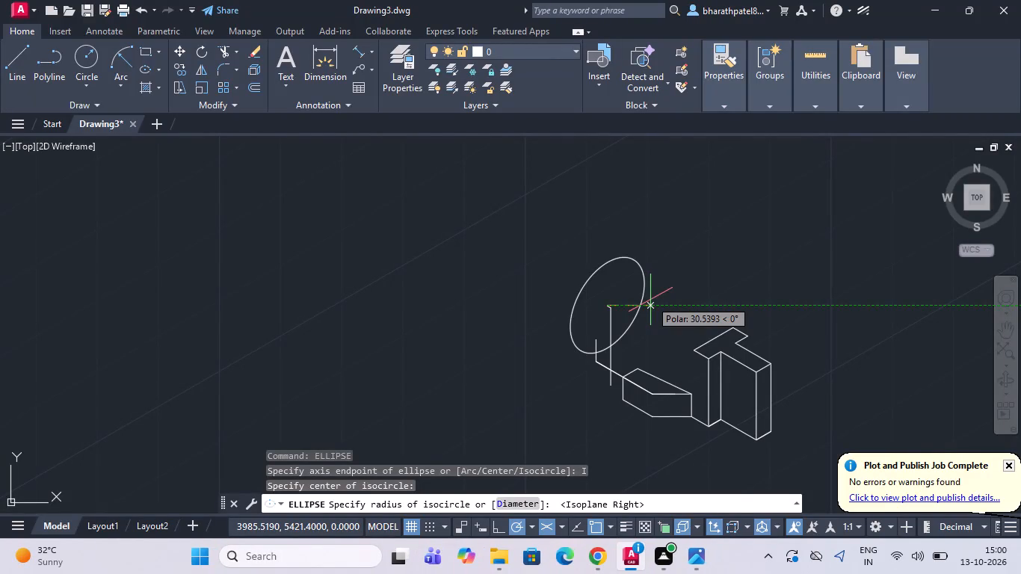
key("F5")
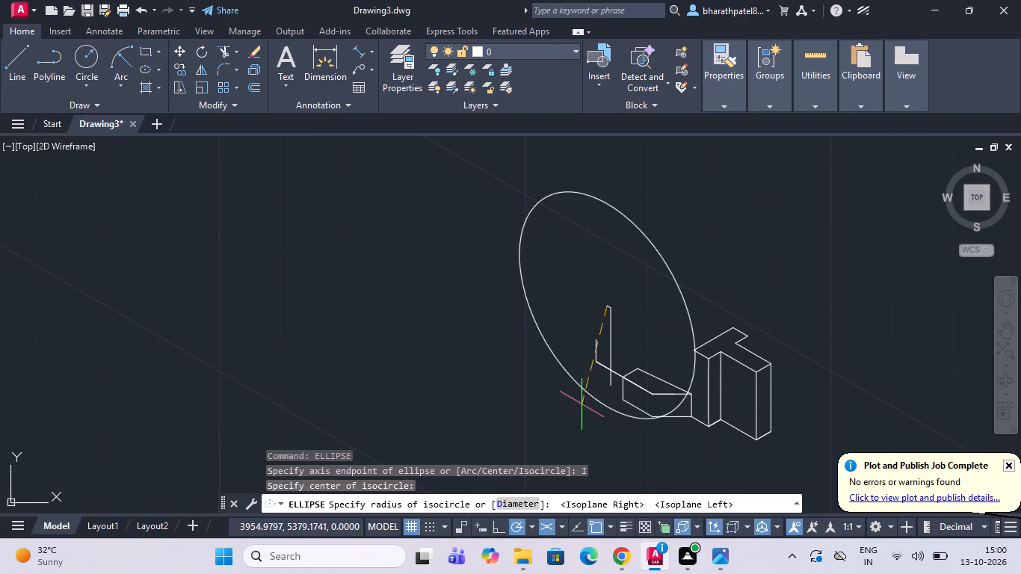
left_click(531, 499)
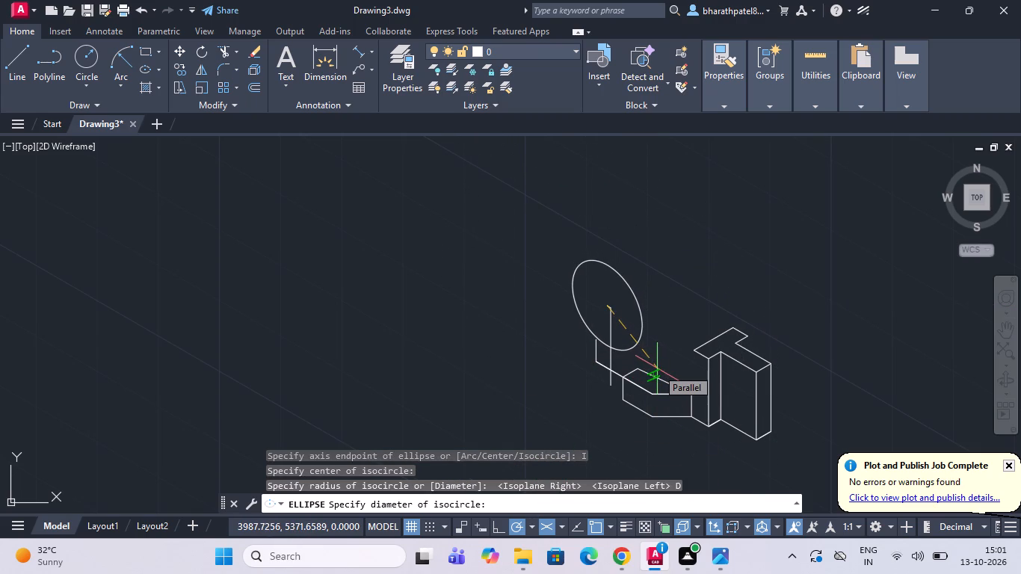
type("41")
key("Return")
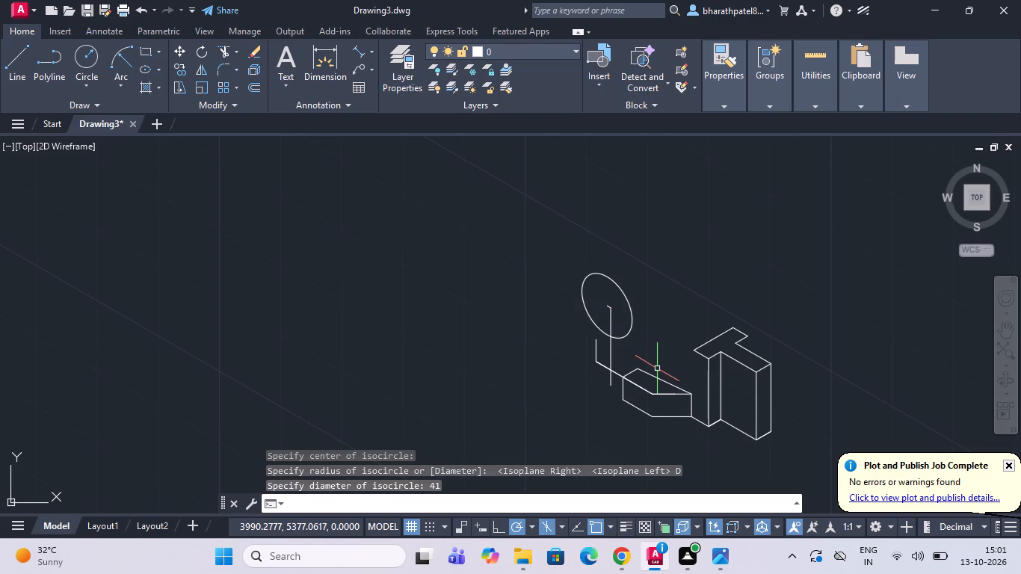
scroll(624, 329, "up", 2)
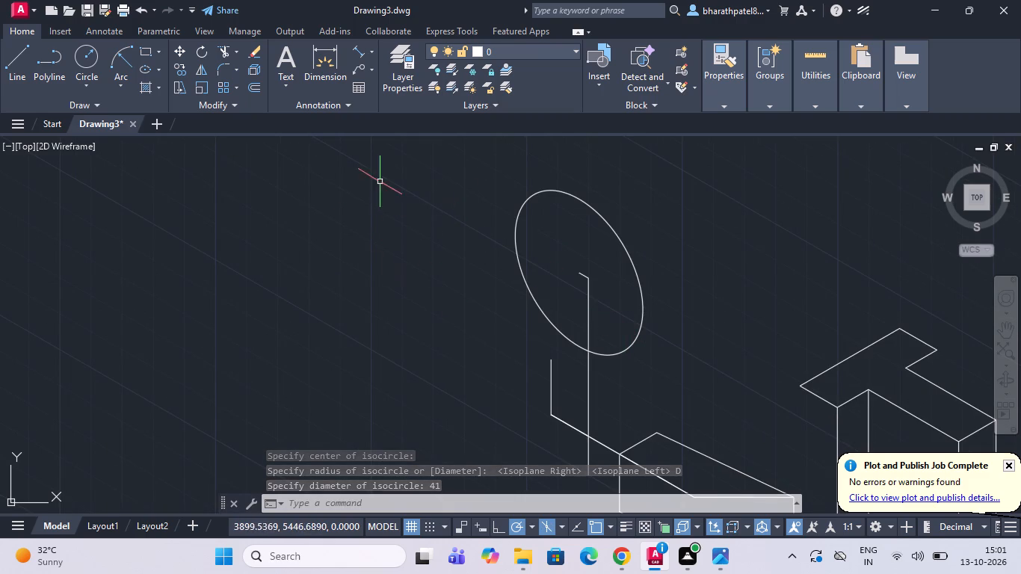
Copy the 41-diameter isocircle from the free end of the 3-unit line at 150° to the upper end of the vertical line.
left_click(523, 203)
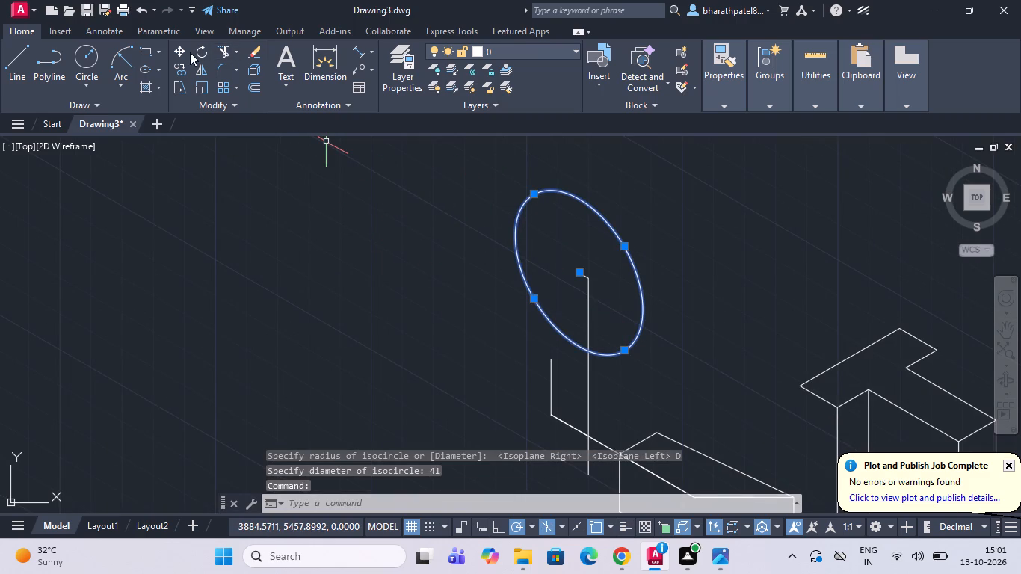
left_click(175, 69)
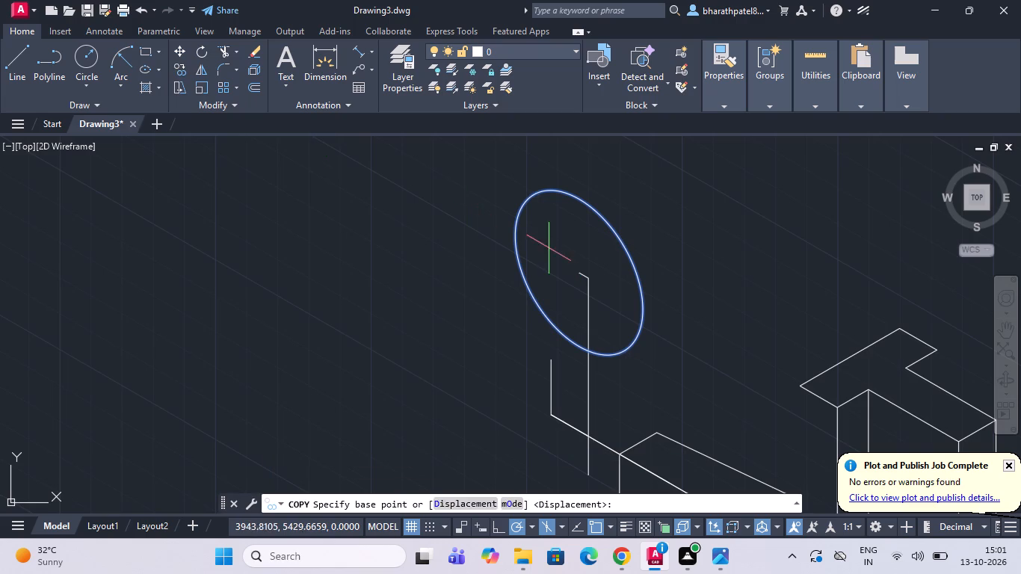
scroll(573, 282, "up", 3)
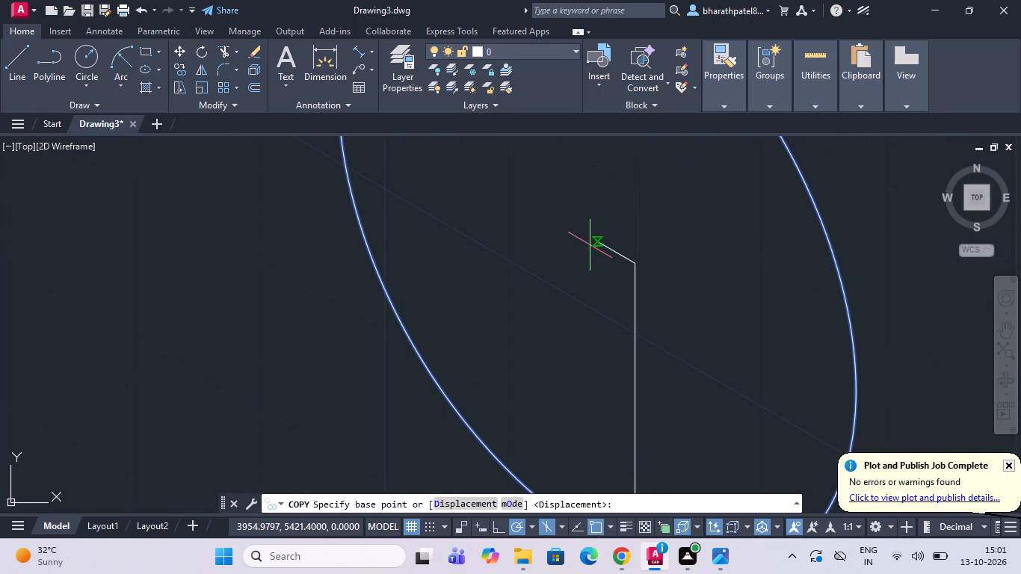
left_click(599, 241)
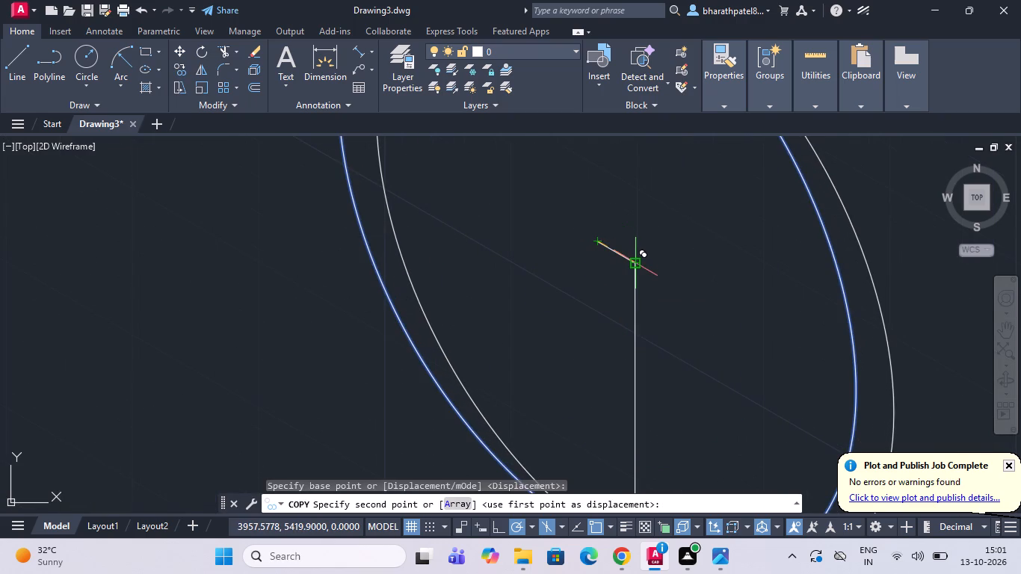
left_click(635, 261)
scroll(635, 261, "down", 3)
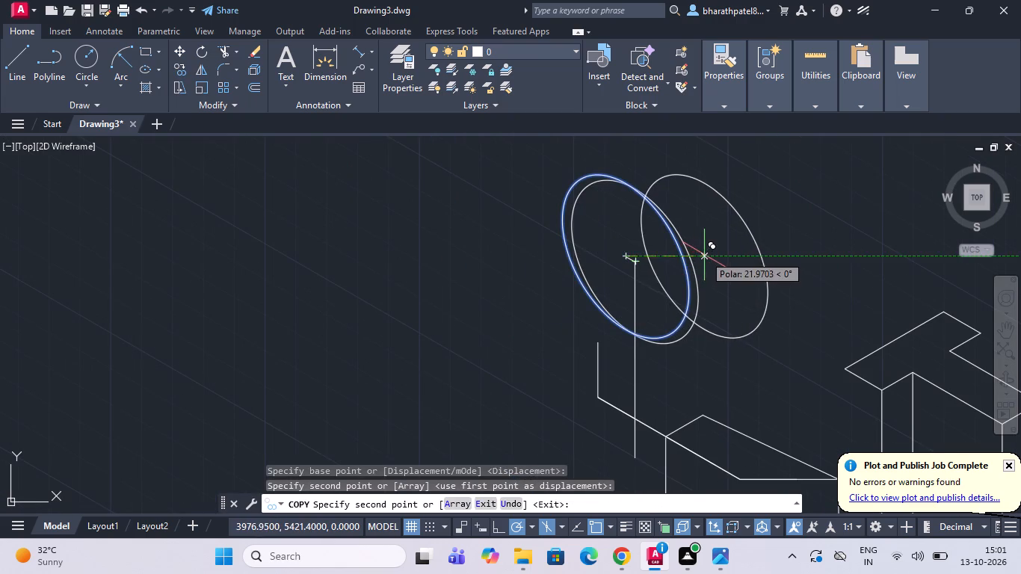
key("Escape")
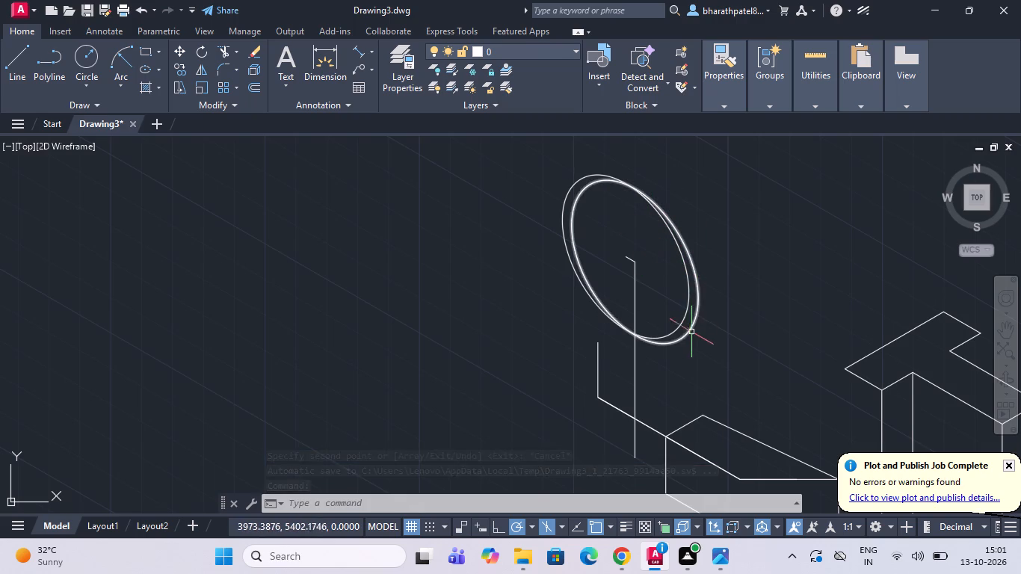
Draw a 3-unit line at 210° from the upper end of the vertical line inside the isocircles.
scroll(683, 334, "up", 1)
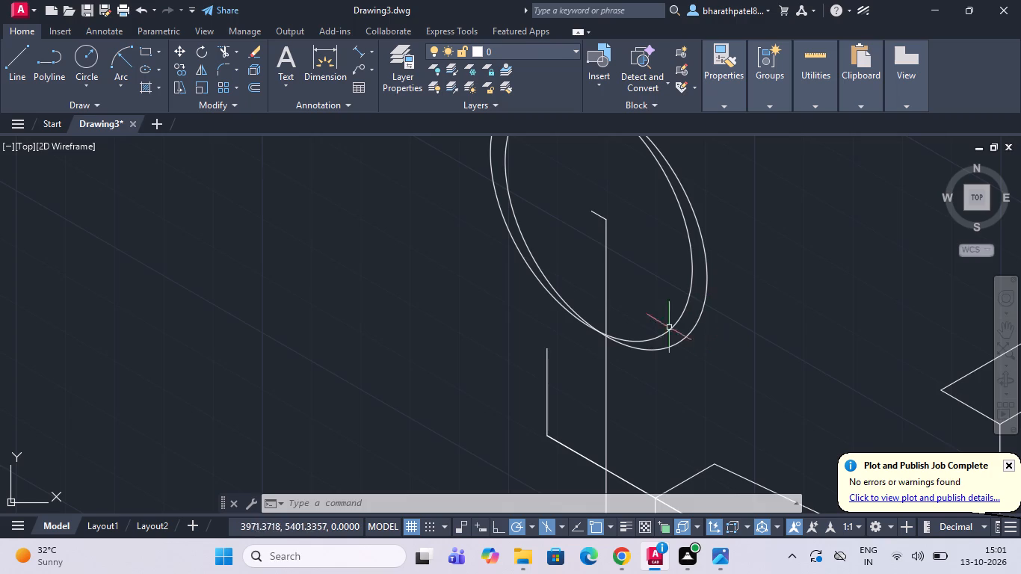
left_click(21, 55)
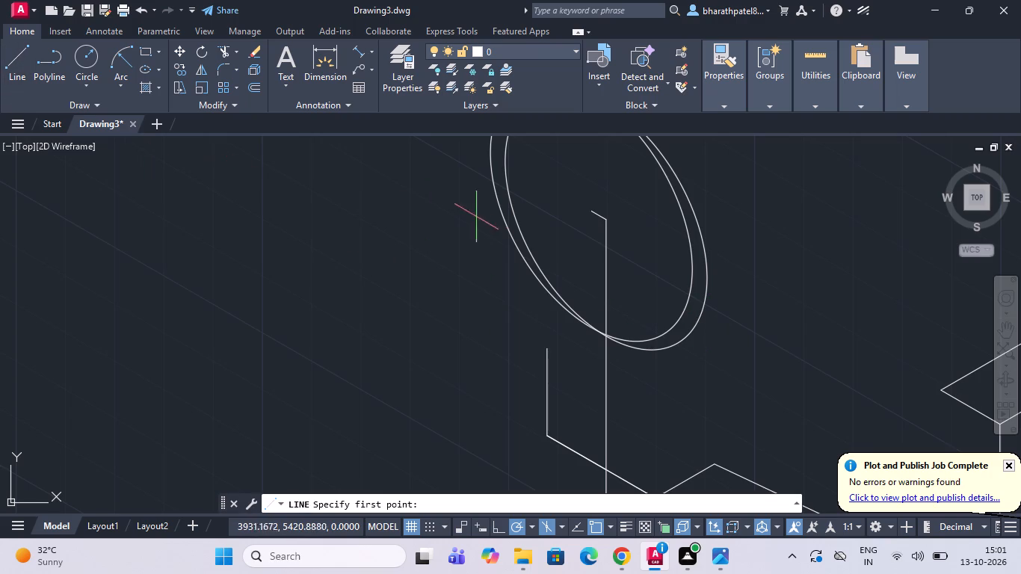
left_click(608, 217)
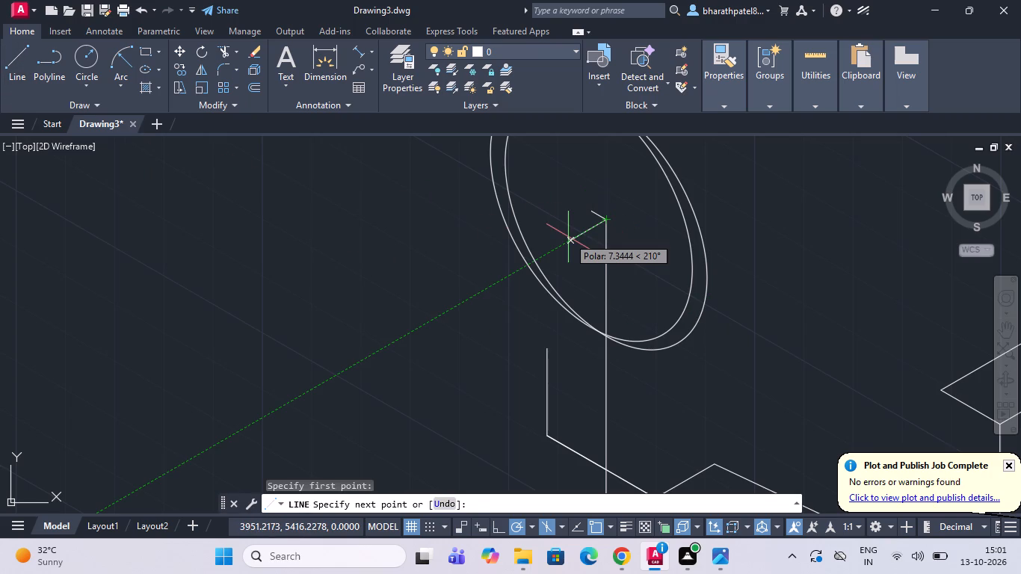
key("3")
key("Return")
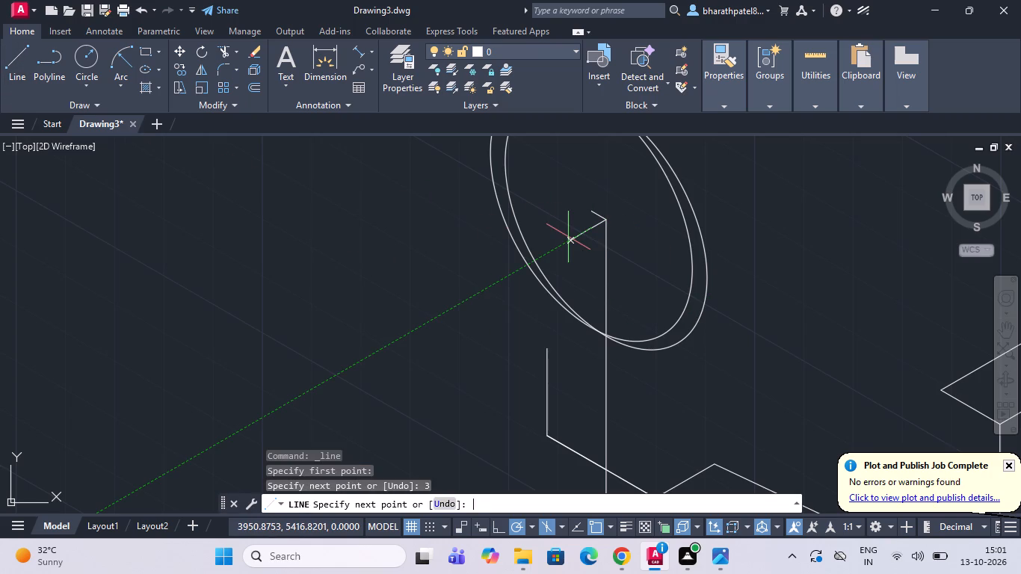
key("Escape")
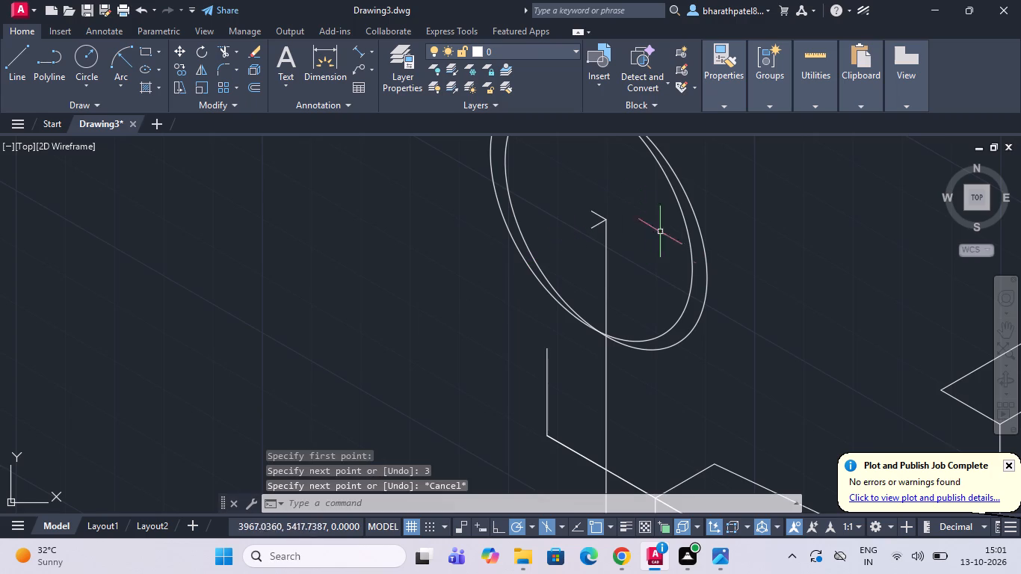
Delete the original isocircle centred on the free end of the 3-unit line at 150°.
left_click(694, 327)
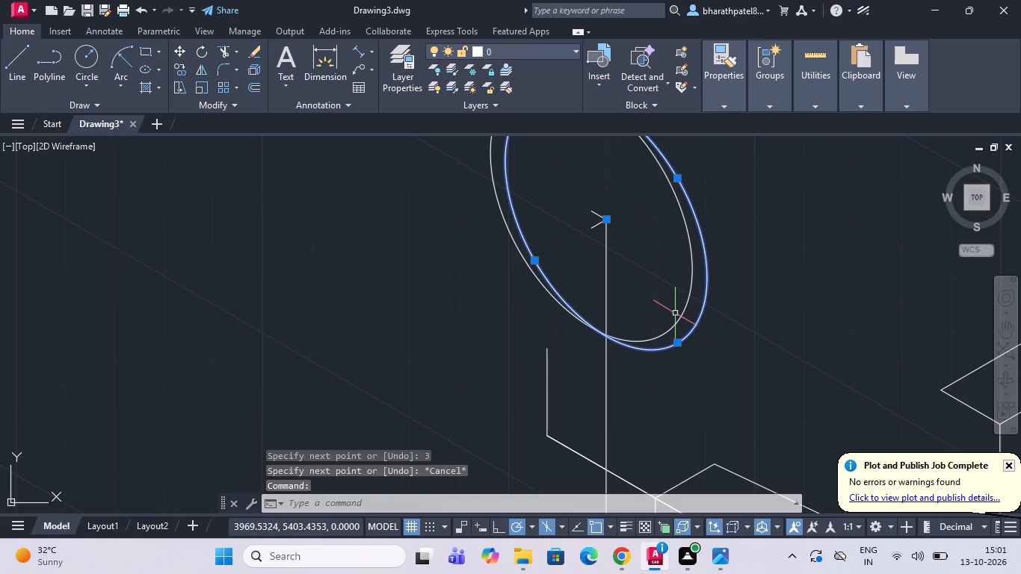
key("Escape")
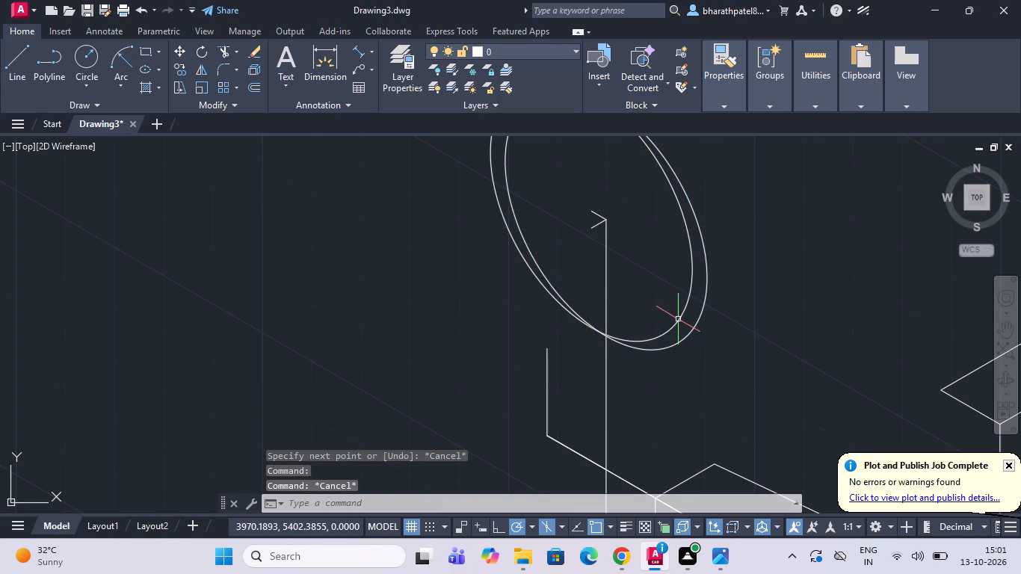
left_click(678, 319)
key("Delete")
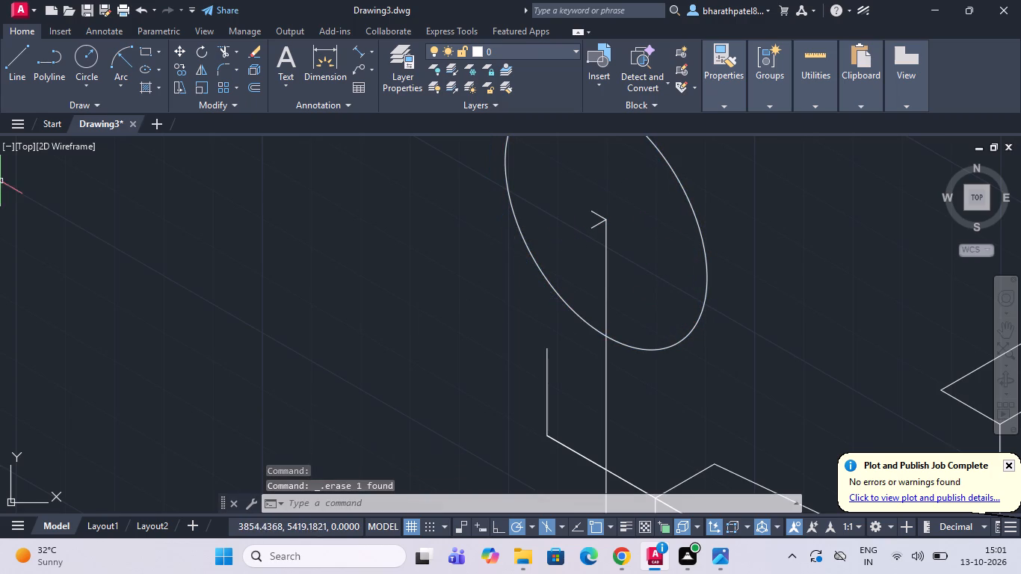
Copy the remaining isocircle from the vertical line's upper end to the free end of the 3-unit line at 210°.
left_click(528, 247)
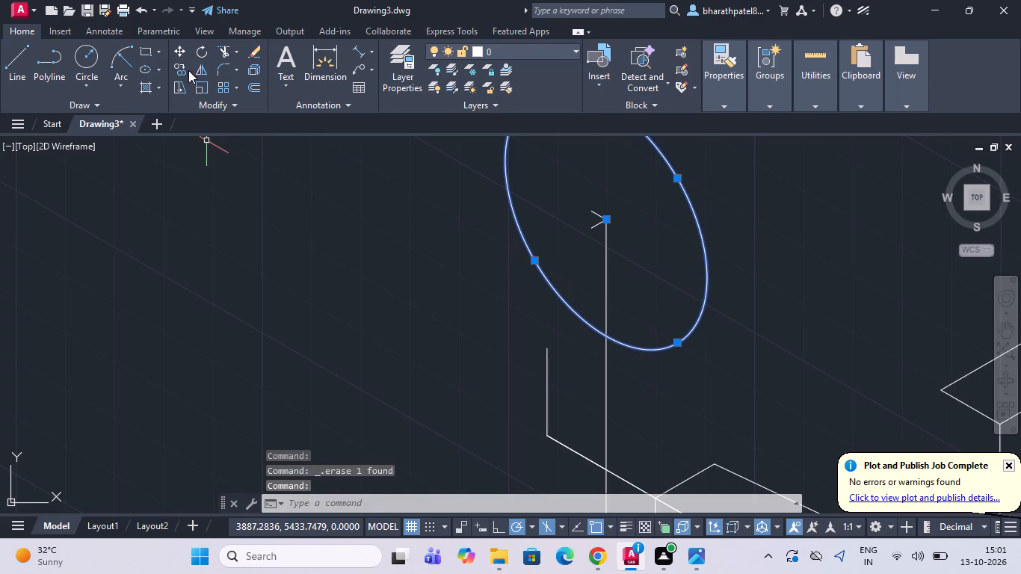
left_click(180, 70)
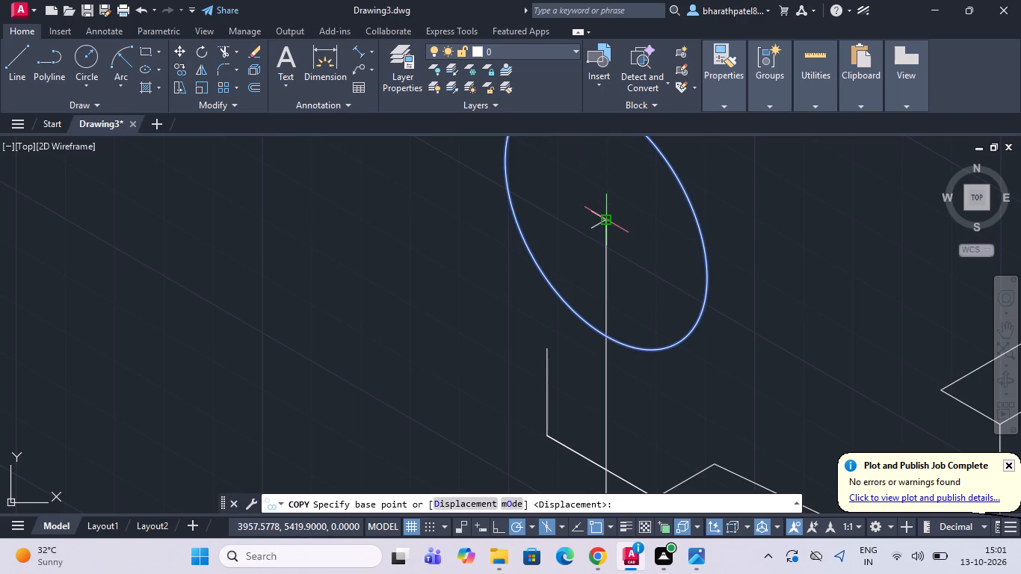
left_click(605, 222)
scroll(591, 234, "up", 4)
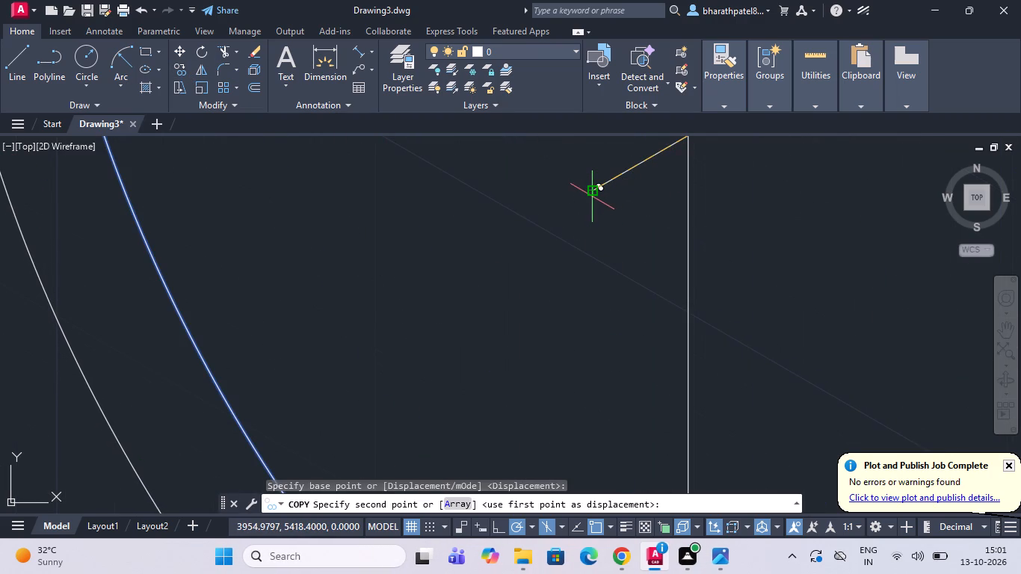
left_click(591, 194)
scroll(591, 194, "down", 8)
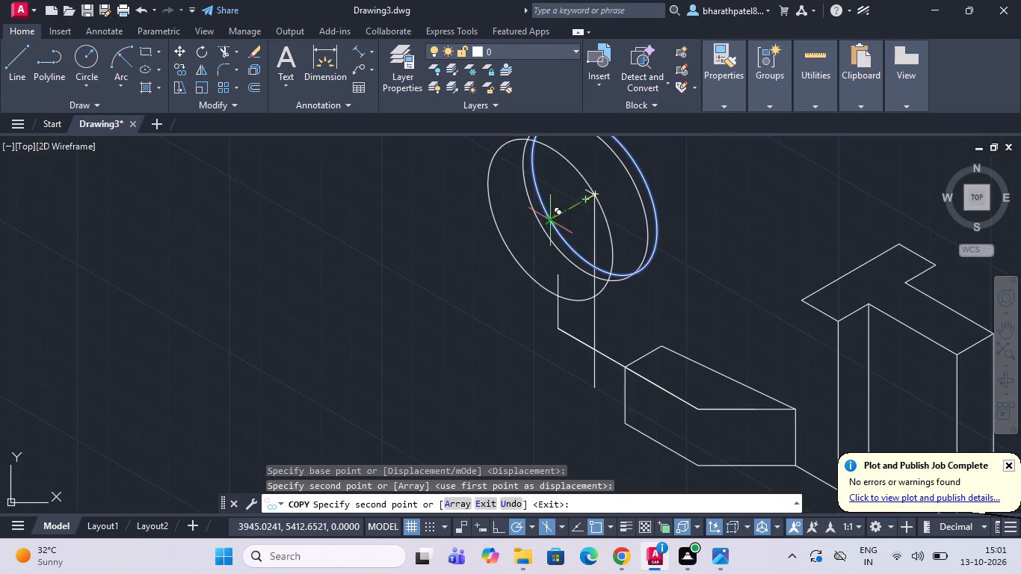
key("Escape")
Draw a line 29 units up from the wall's bottom corner beside the base block, continuing at 150° to just inside the isocircles' lower edge.
scroll(516, 238, "down", 2)
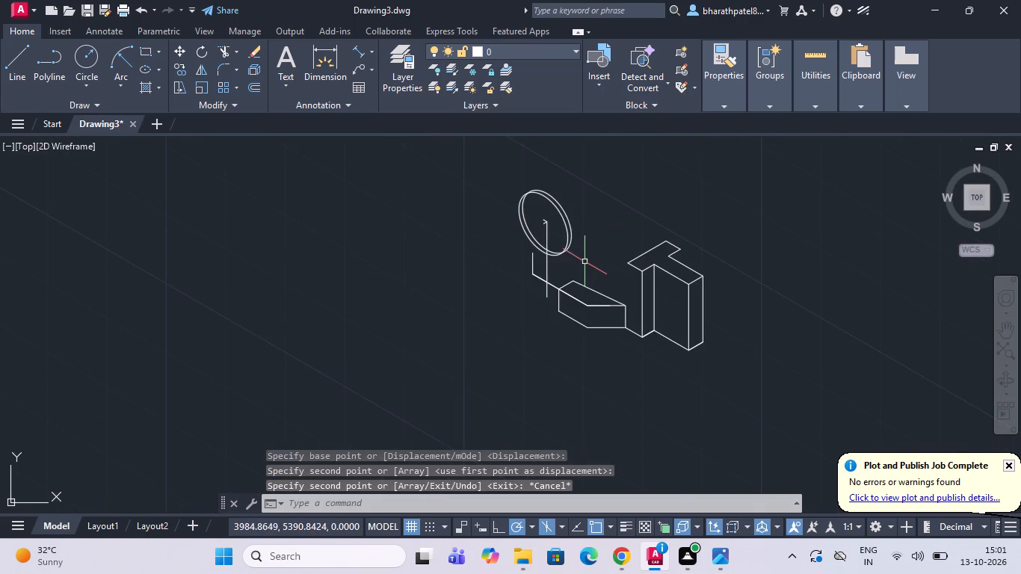
scroll(584, 262, "up", 2)
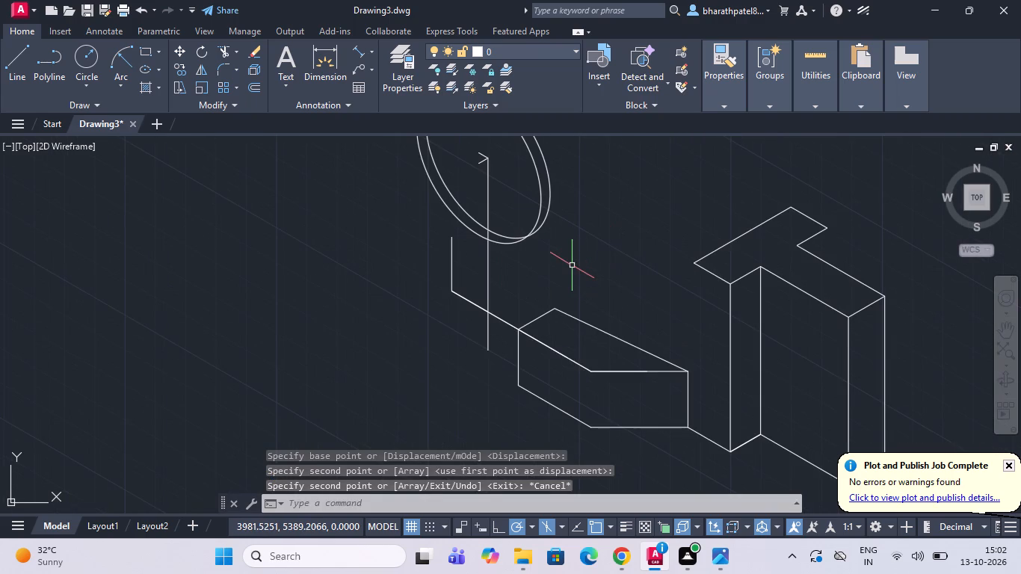
scroll(546, 291, "down", 1)
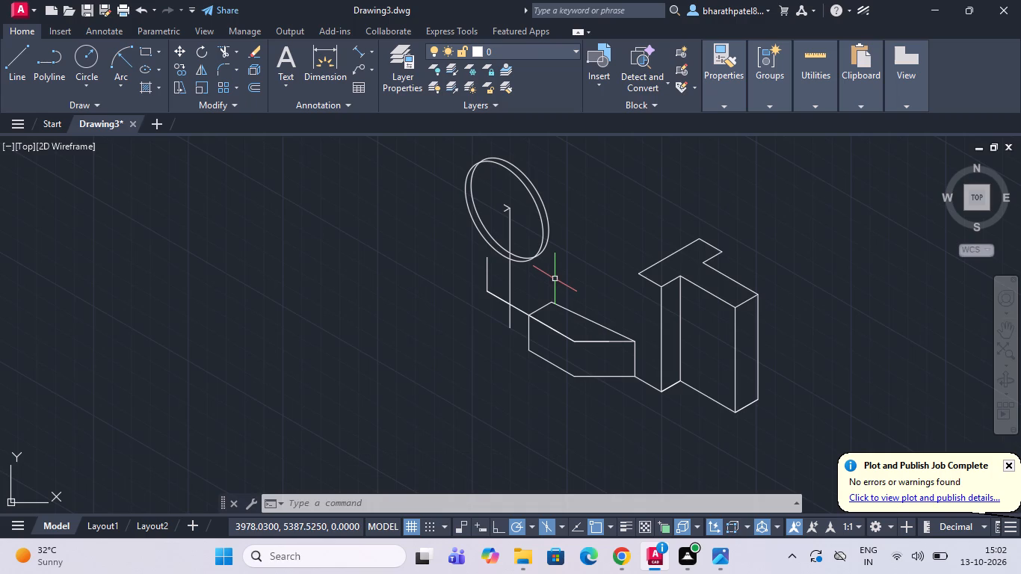
scroll(555, 279, "down", 1)
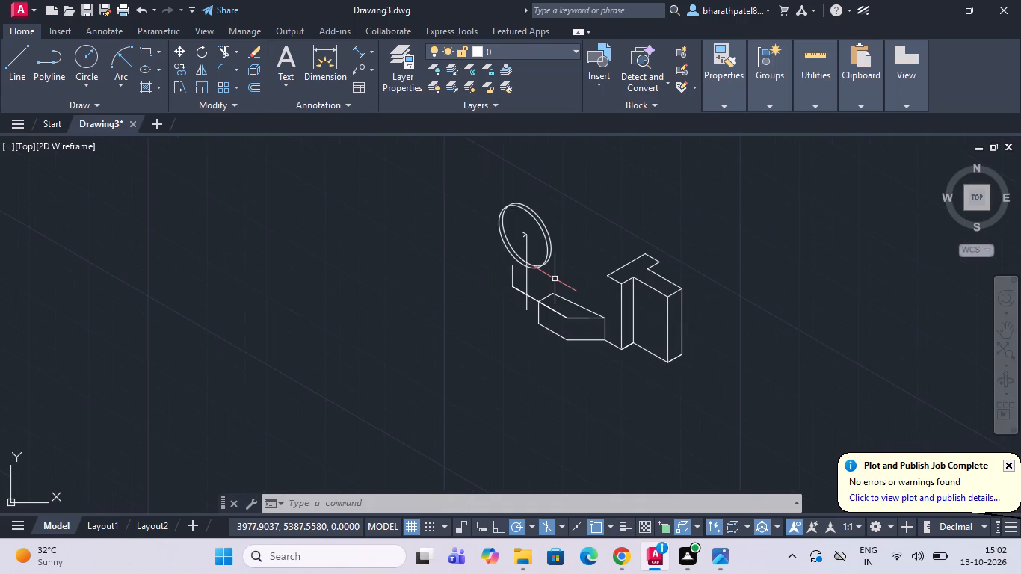
scroll(543, 239, "down", 1)
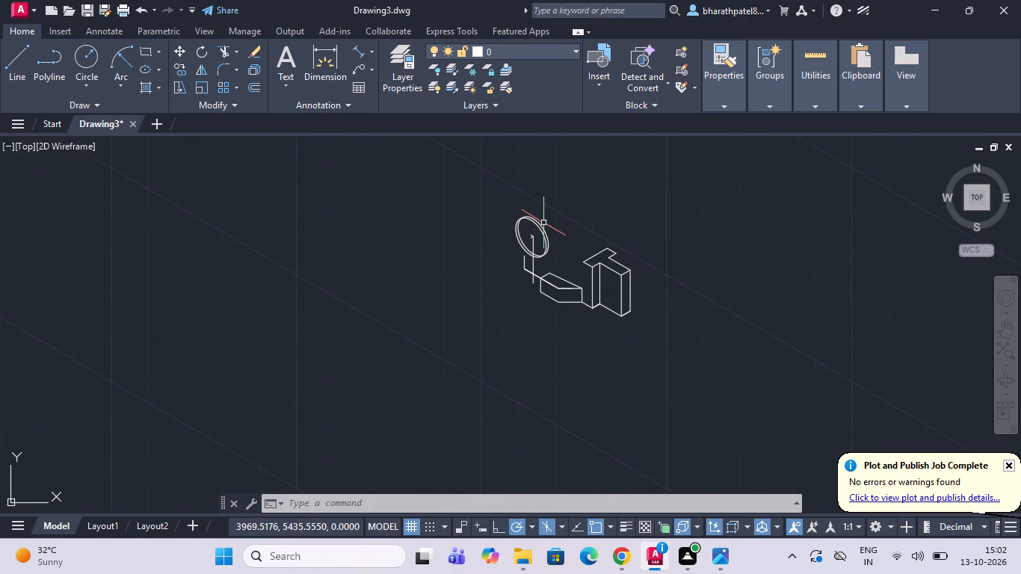
scroll(584, 283, "up", 2)
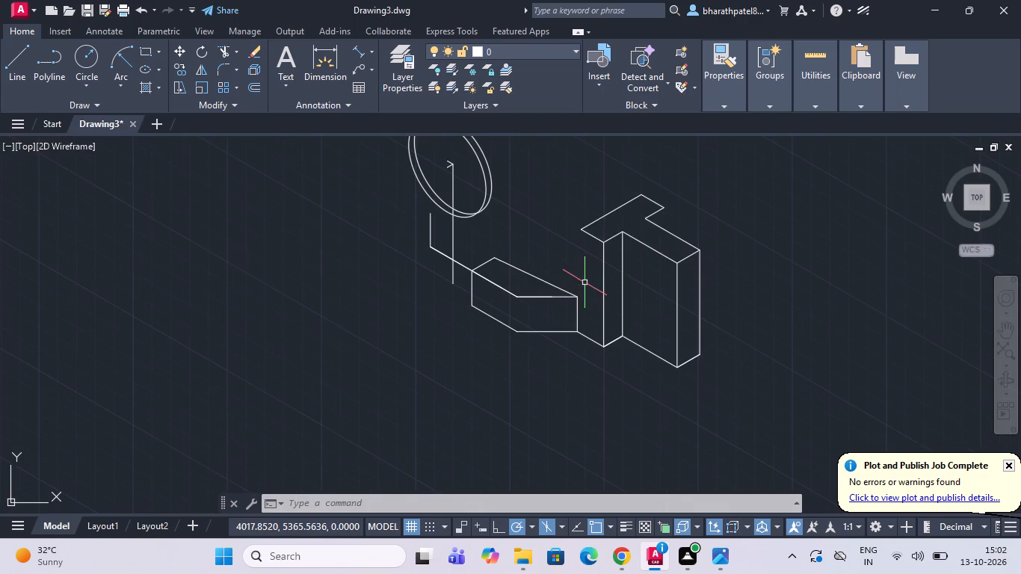
left_click_drag(19, 65, 22, 65)
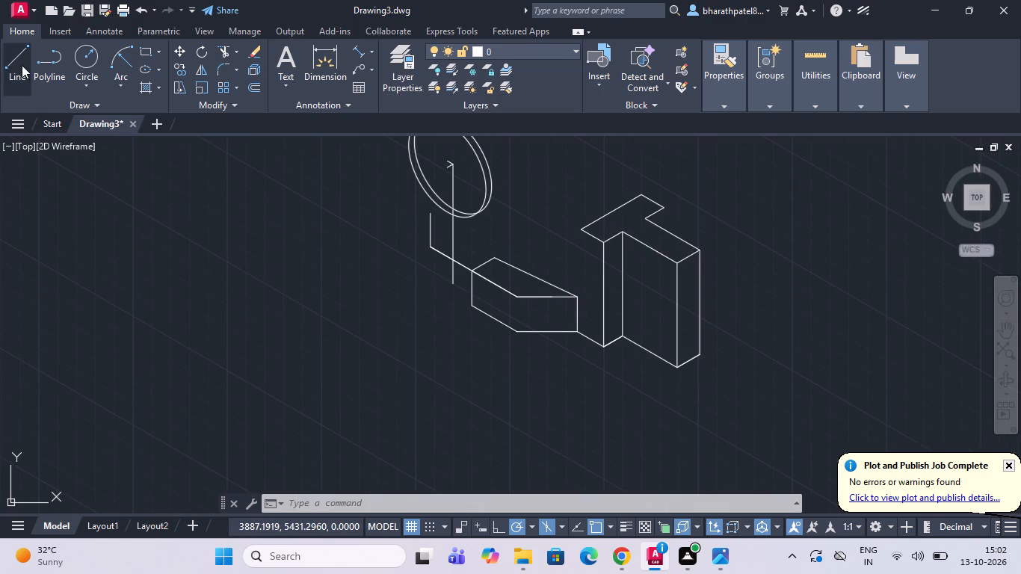
left_click_drag(22, 65, 110, 108)
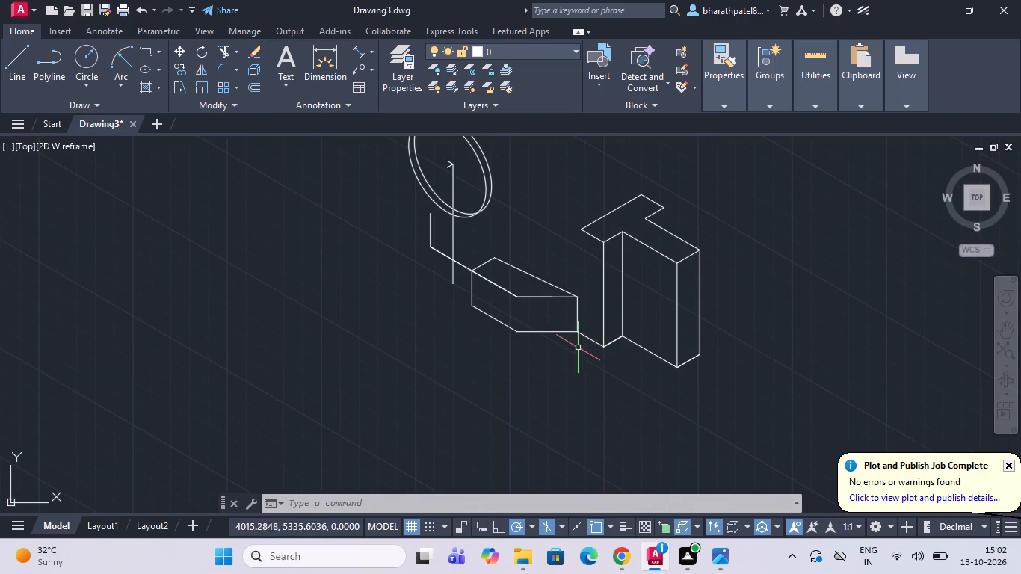
left_click(13, 55)
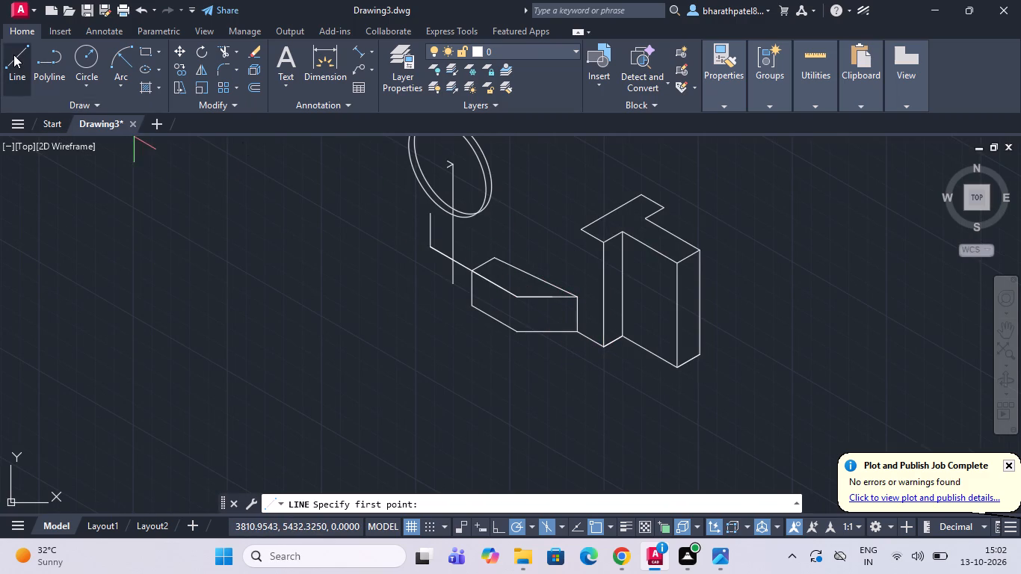
scroll(603, 350, "up", 3)
left_click(604, 343)
scroll(604, 343, "down", 4)
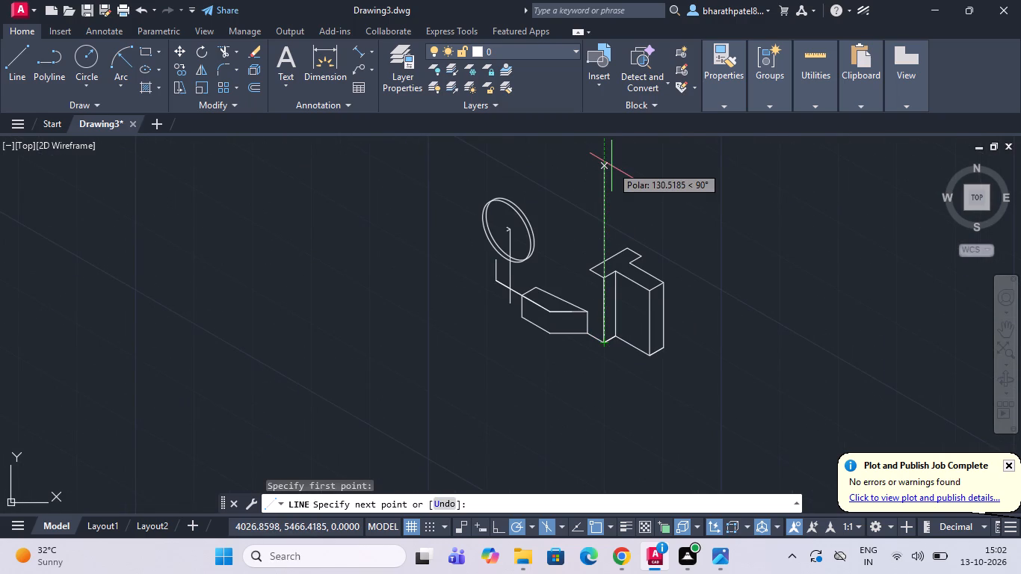
type("29")
key("Return")
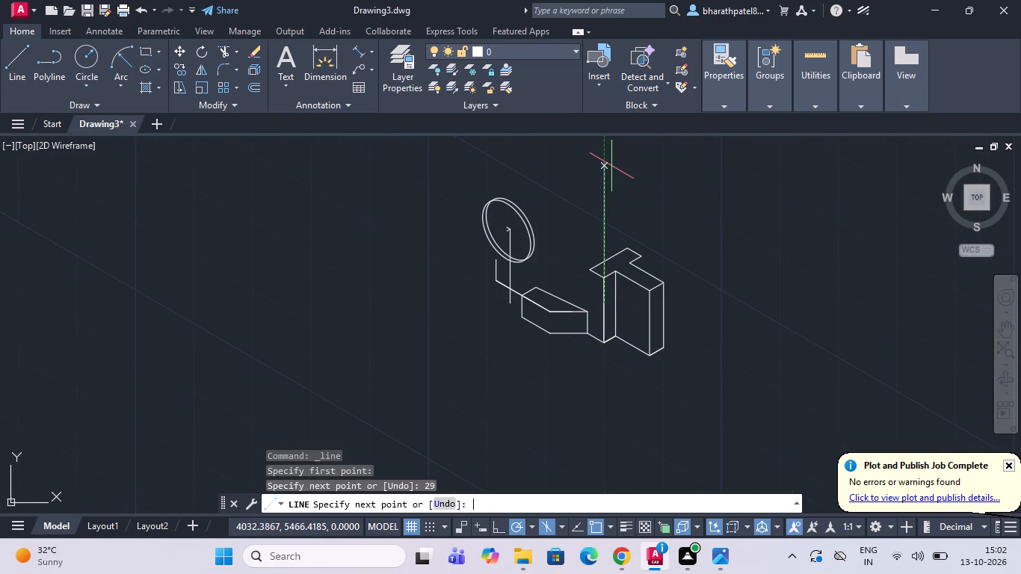
scroll(544, 281, "up", 2)
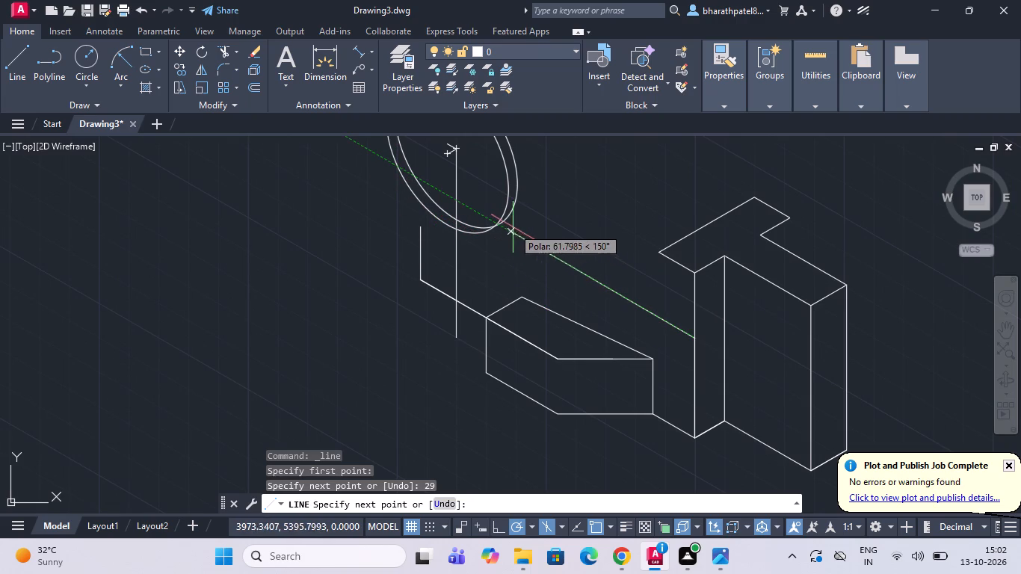
left_click(484, 218)
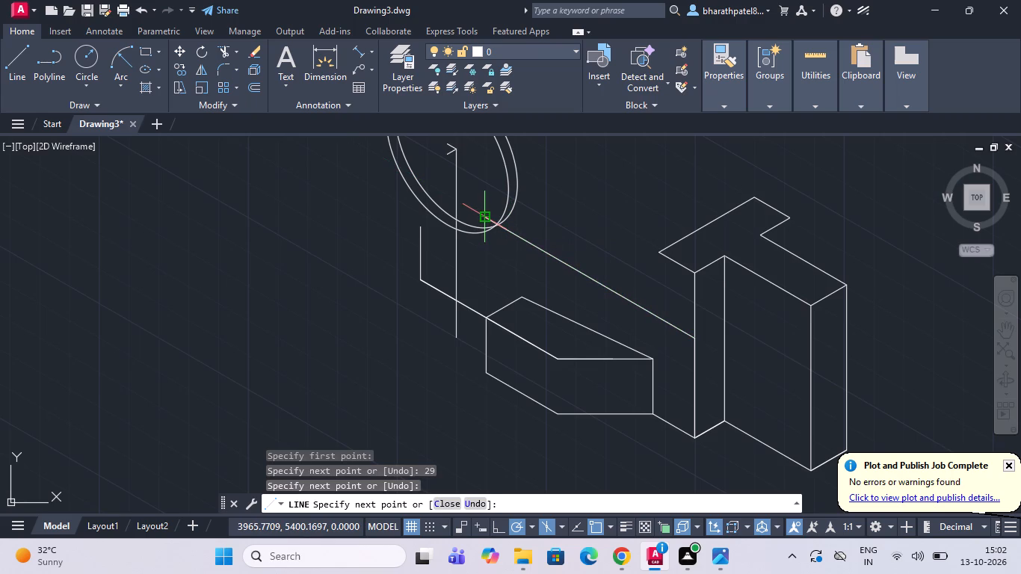
key("Escape")
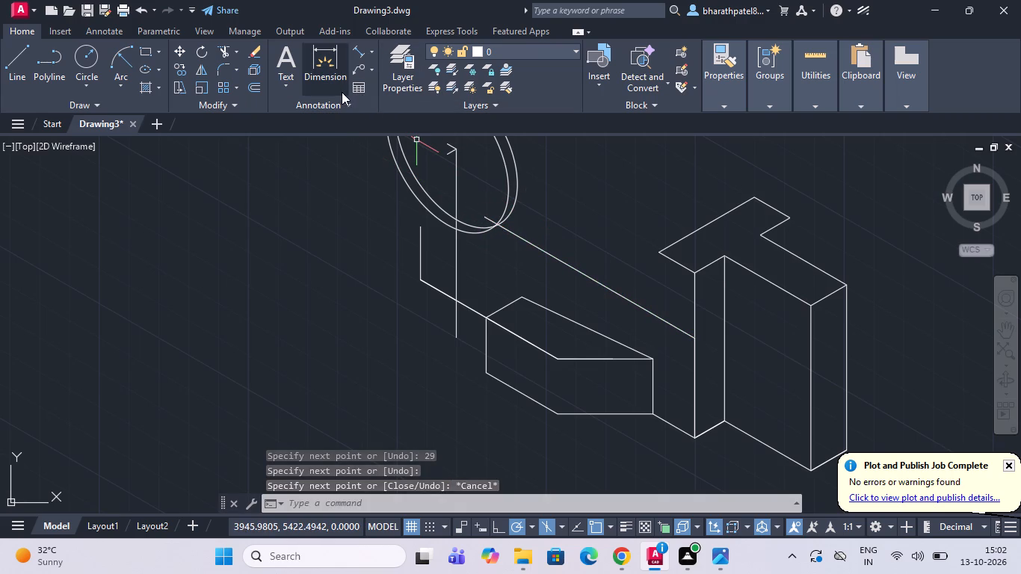
Trim the end of the 150° line that projects inside the isocircles.
left_click(225, 54)
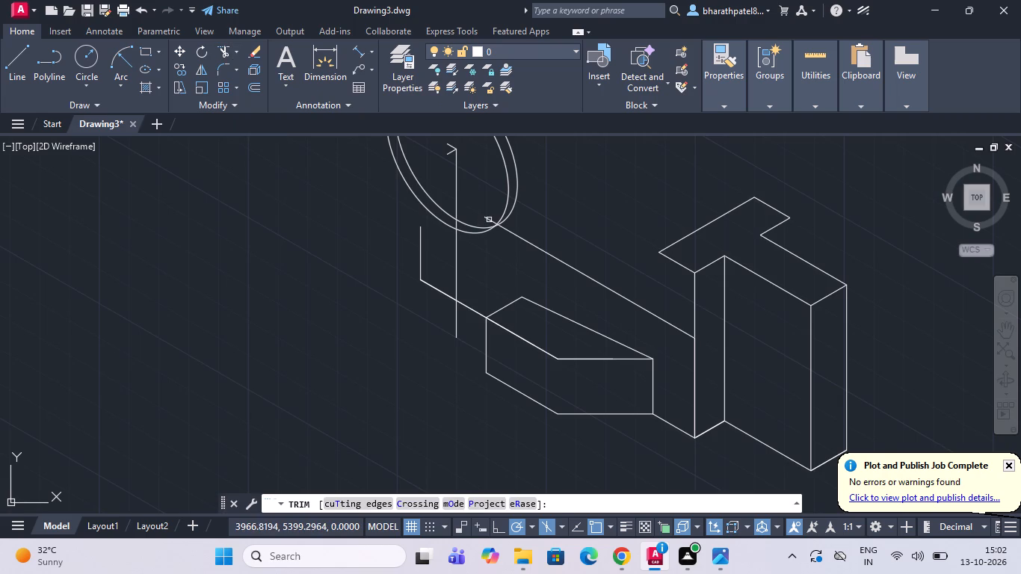
left_click(489, 220)
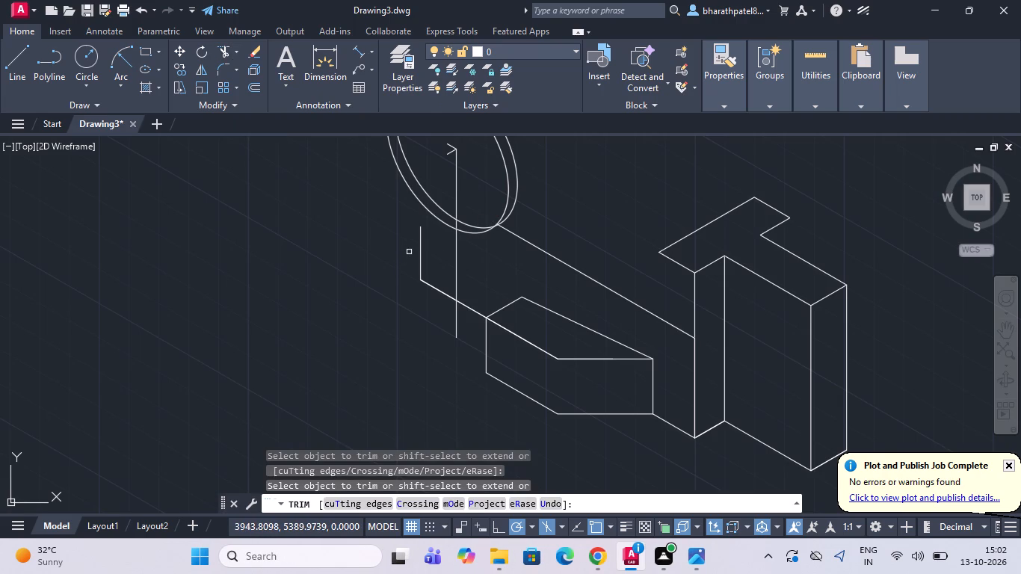
left_click(232, 67)
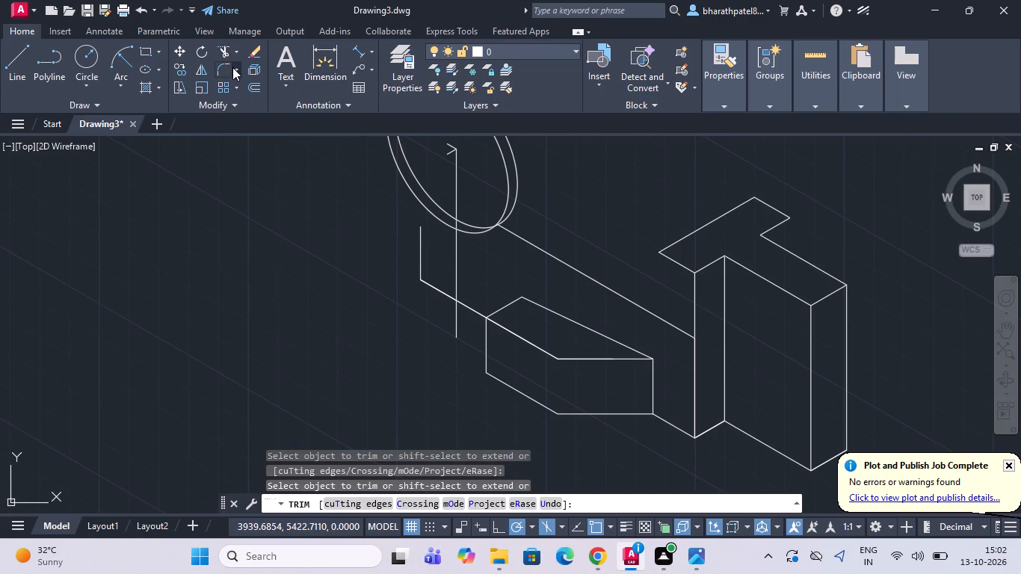
Fillet the 150° line to the isocircle nearer the wall with a radius of 6.
left_click(271, 100)
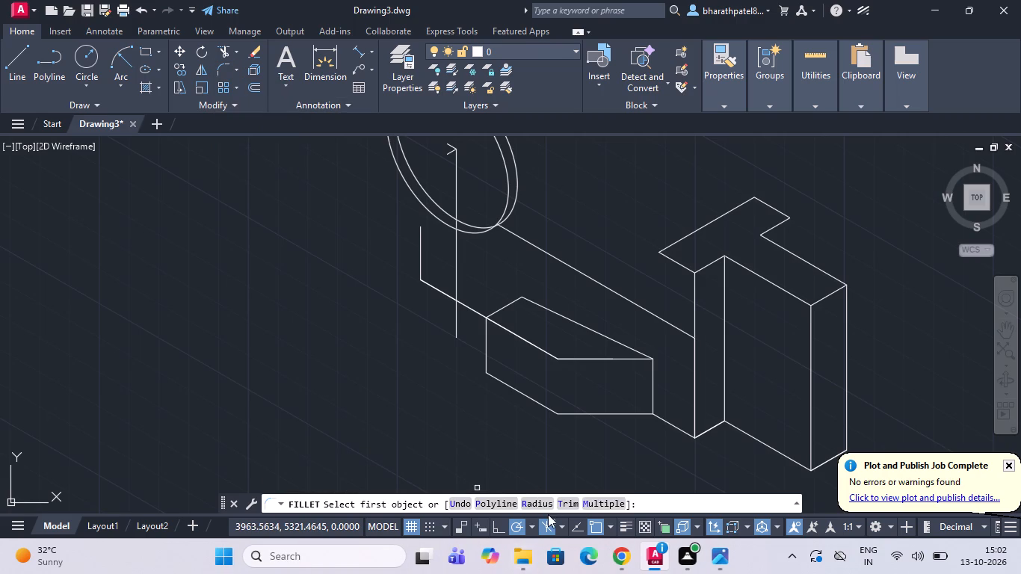
left_click(528, 502)
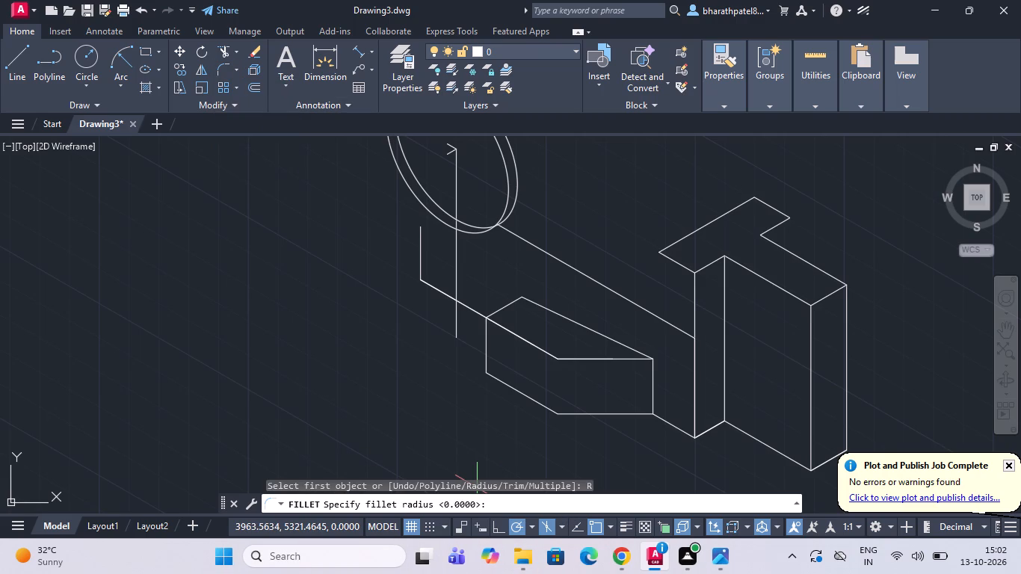
key("6")
key("Return")
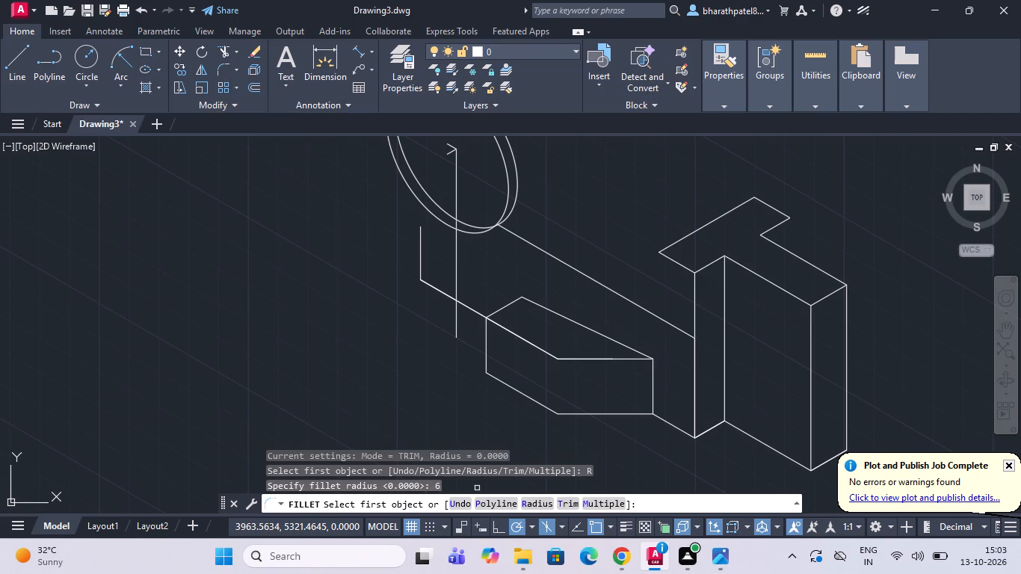
scroll(522, 200, "up", 3)
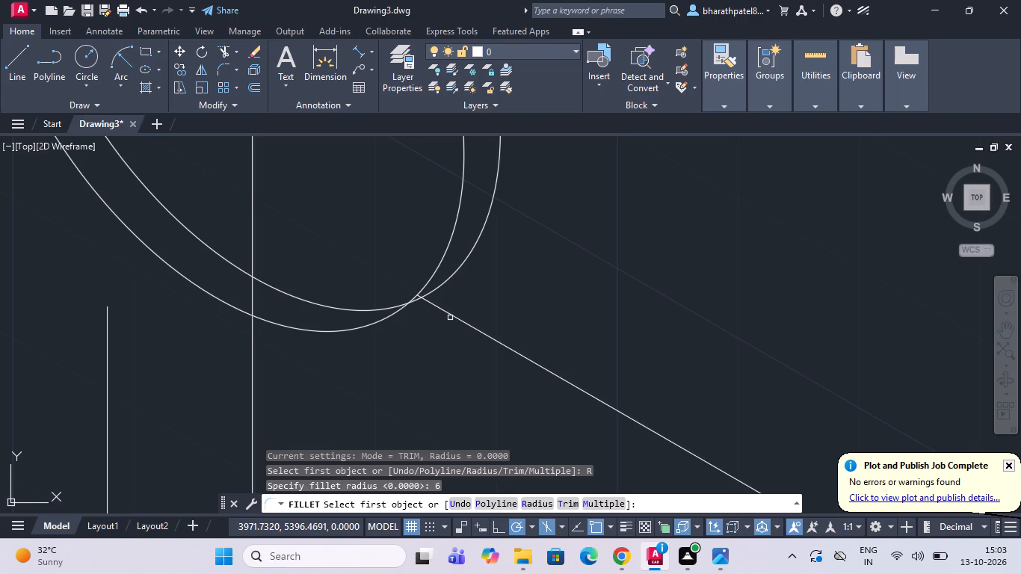
left_click(450, 315)
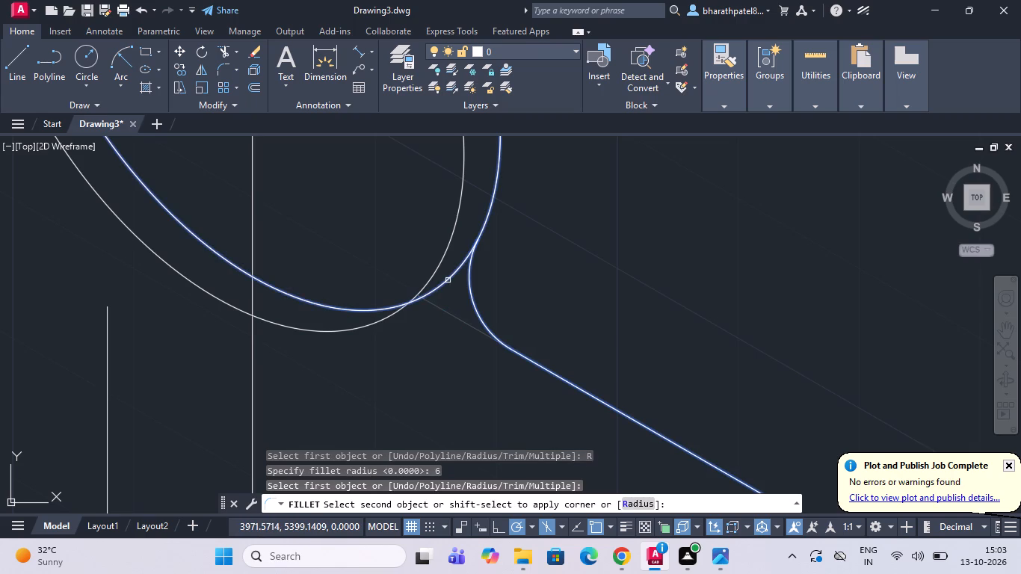
left_click(448, 280)
scroll(448, 280, "down", 4)
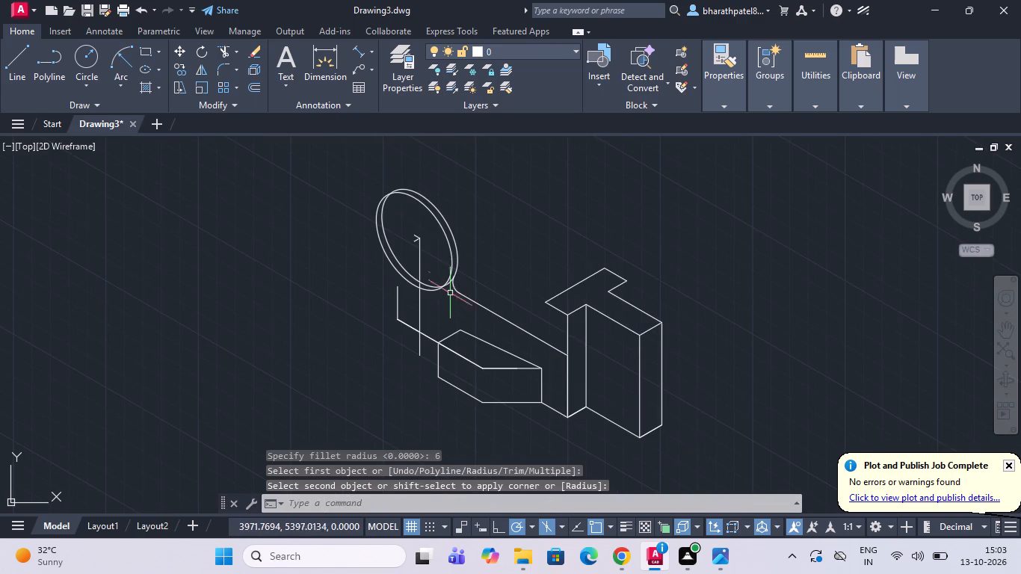
scroll(450, 303, "up", 3)
scroll(448, 301, "down", 1)
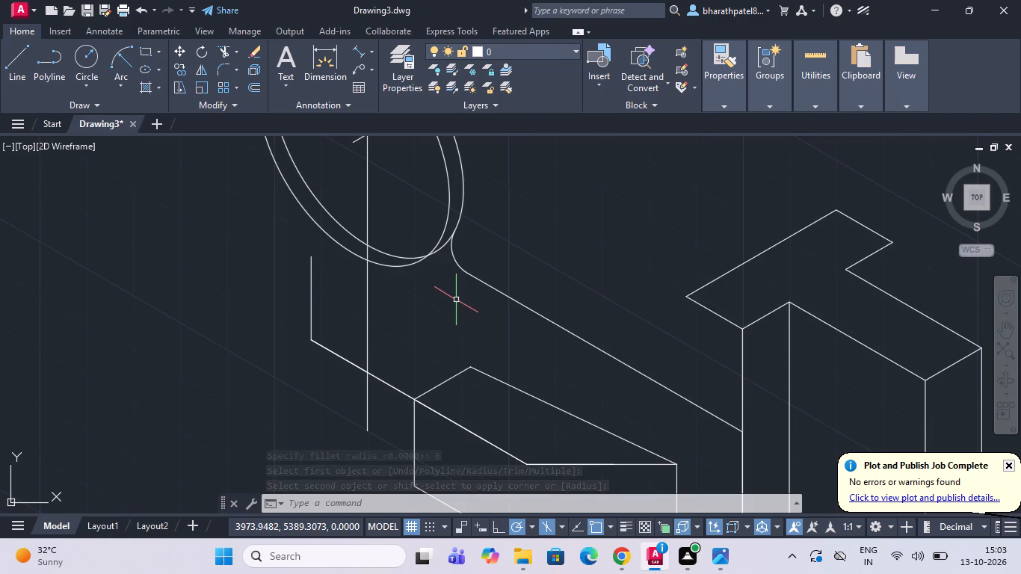
scroll(475, 301, "down", 2)
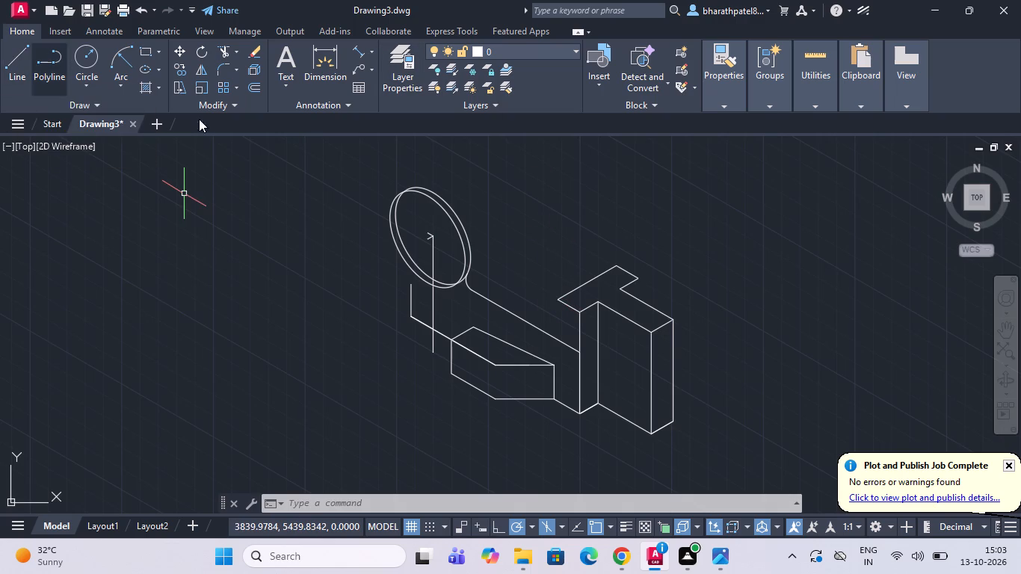
Set isometric drafting to the top isoplane, with object snap tracking on and polar angles in 30° increments.
left_click(558, 527)
left_click(567, 476)
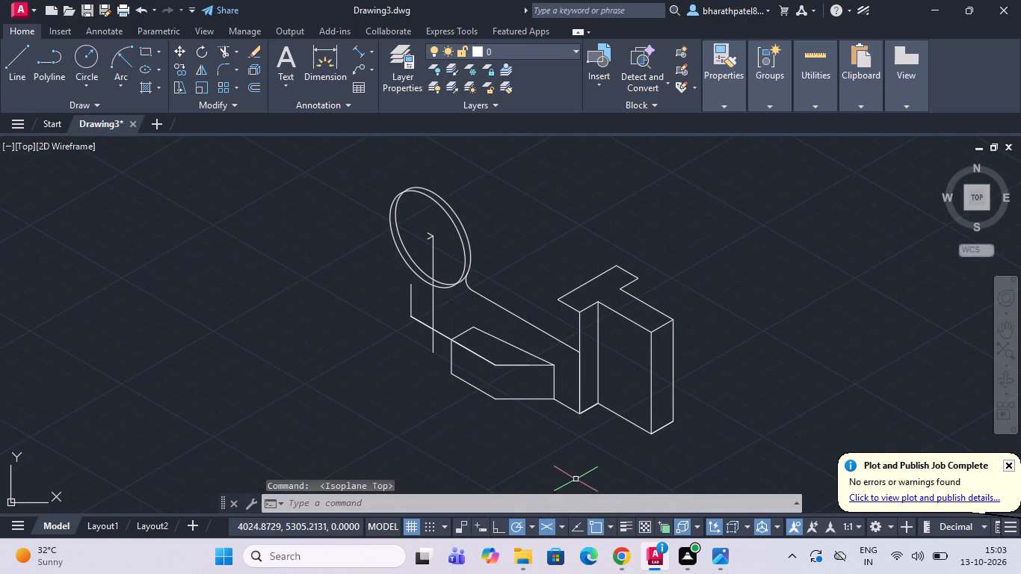
left_click(576, 525)
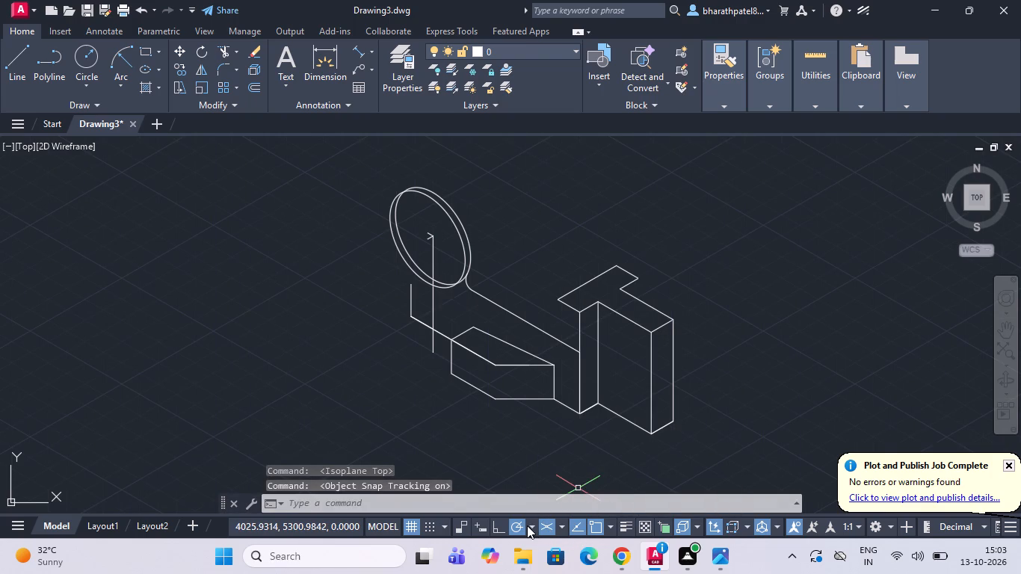
left_click(527, 525)
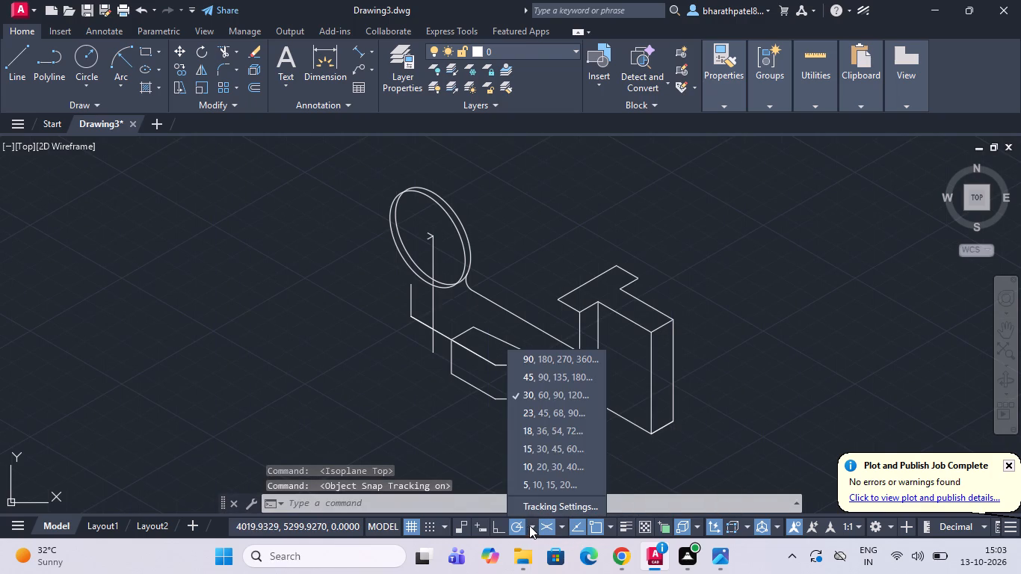
left_click(548, 391)
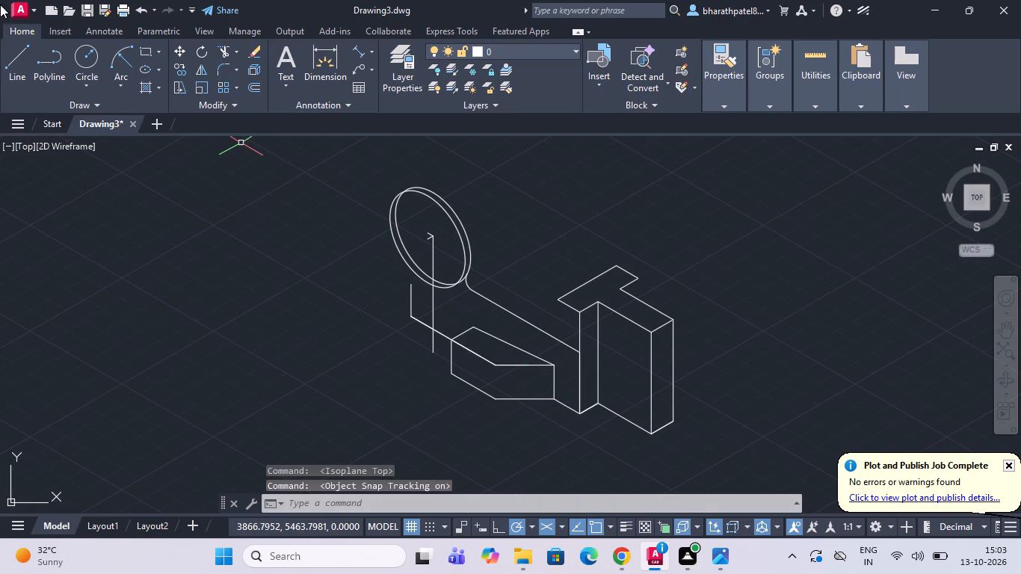
Draw a line about 10.4 units long at 240° from the corner of the wall's top face nearest the isocircles.
left_click(1, 61)
left_click_drag(10, 64, 25, 69)
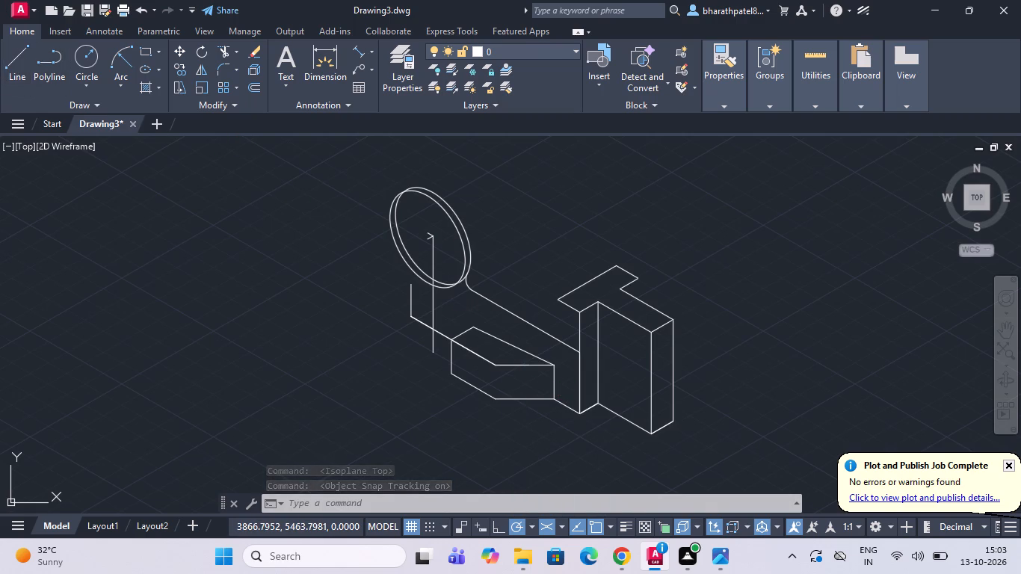
scroll(565, 314, "up", 3)
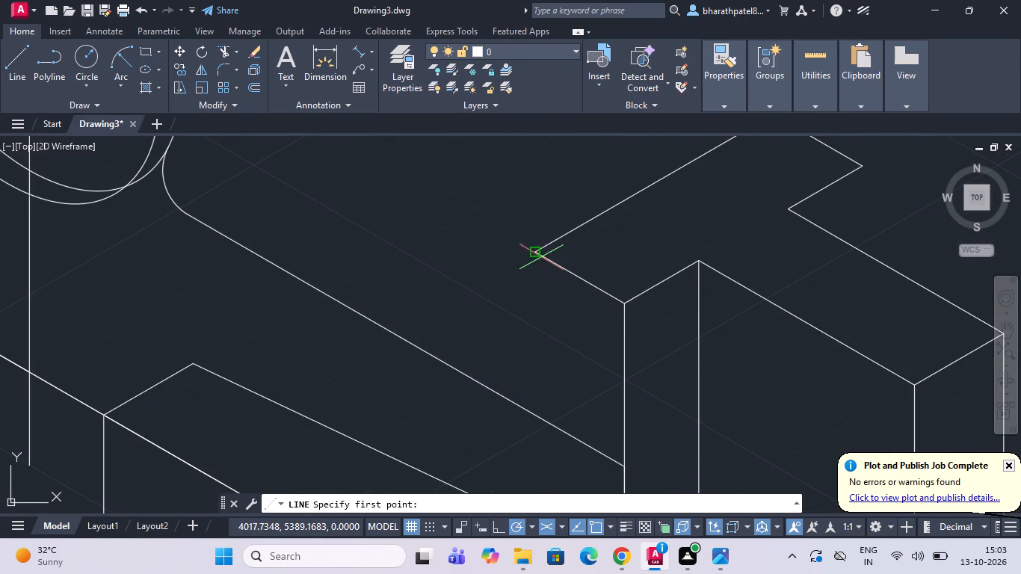
left_click_drag(537, 253, 522, 267)
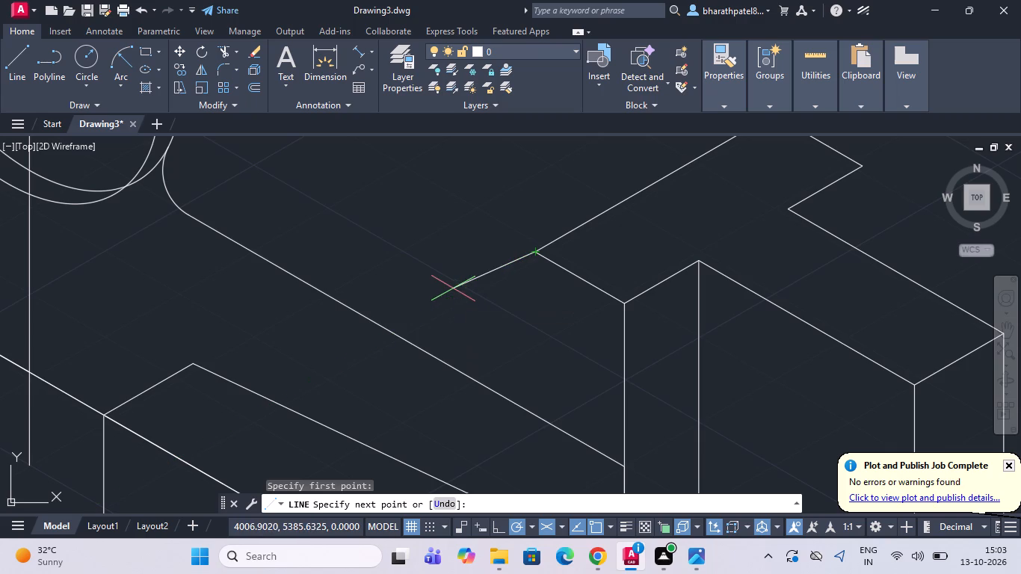
left_click(490, 329)
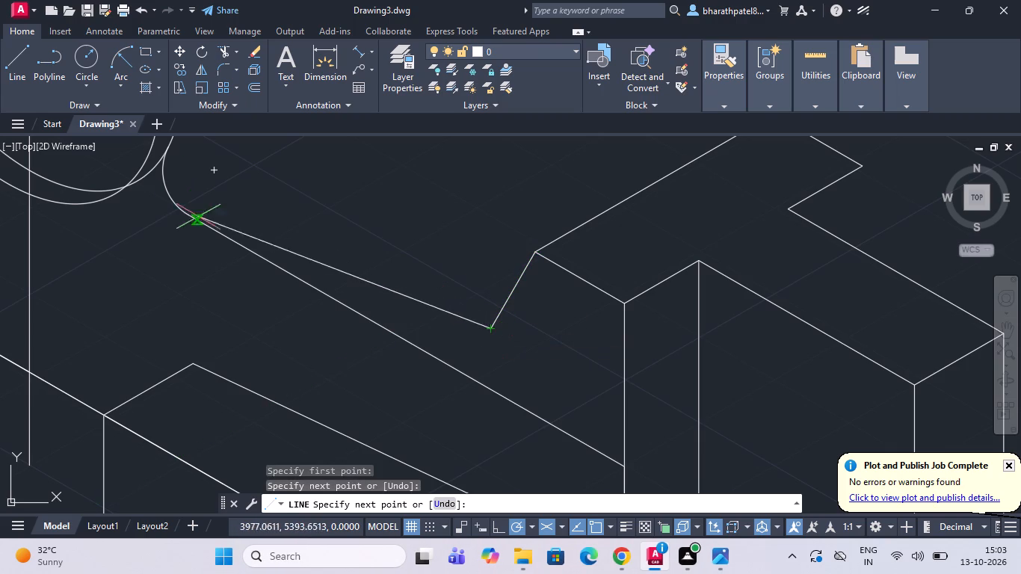
key("Escape")
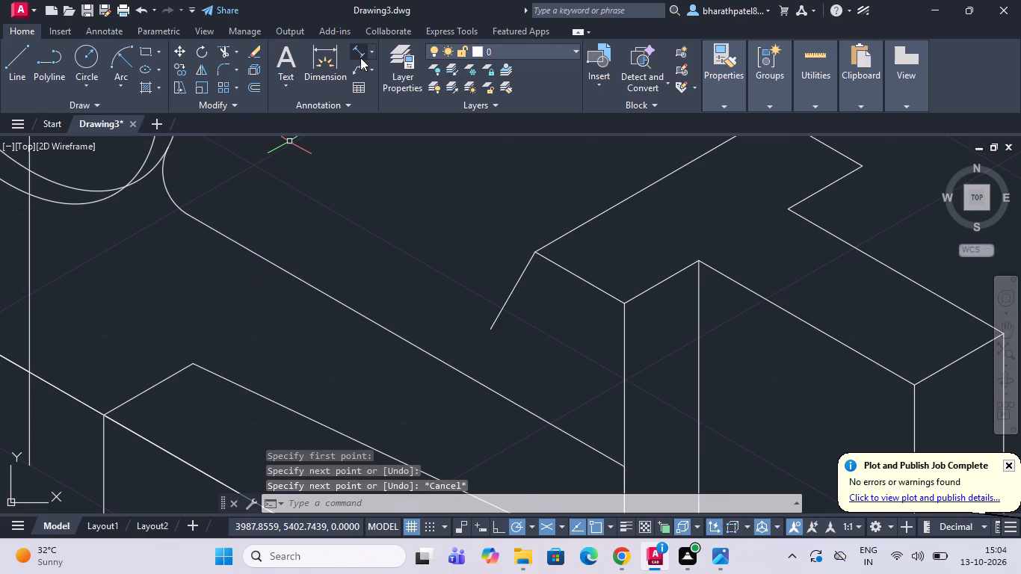
Check the angle between the new sloped line and the wall's vertical edge using an angular dimension, without placing it.
left_click(371, 53)
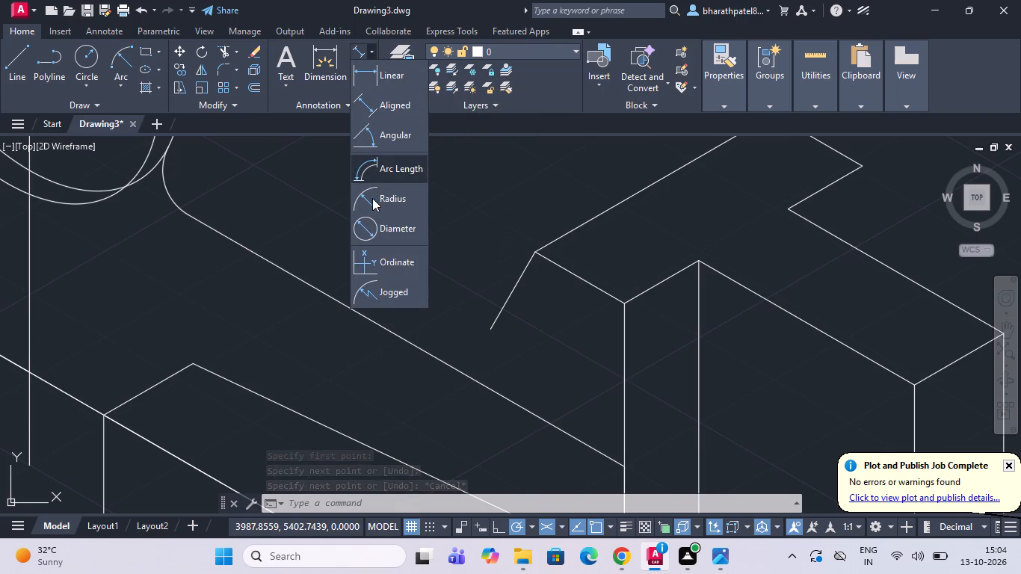
left_click(375, 140)
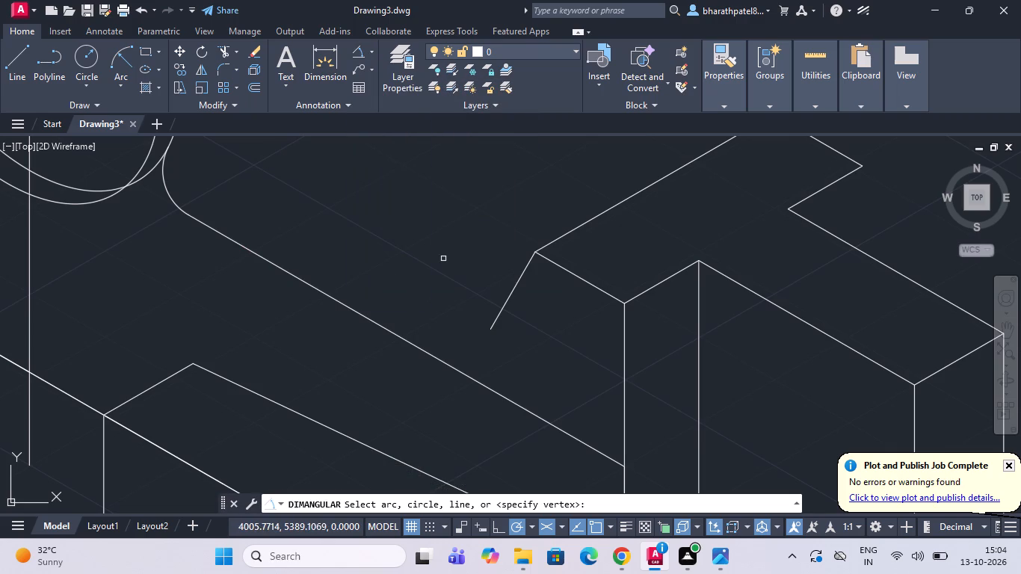
left_click(505, 305)
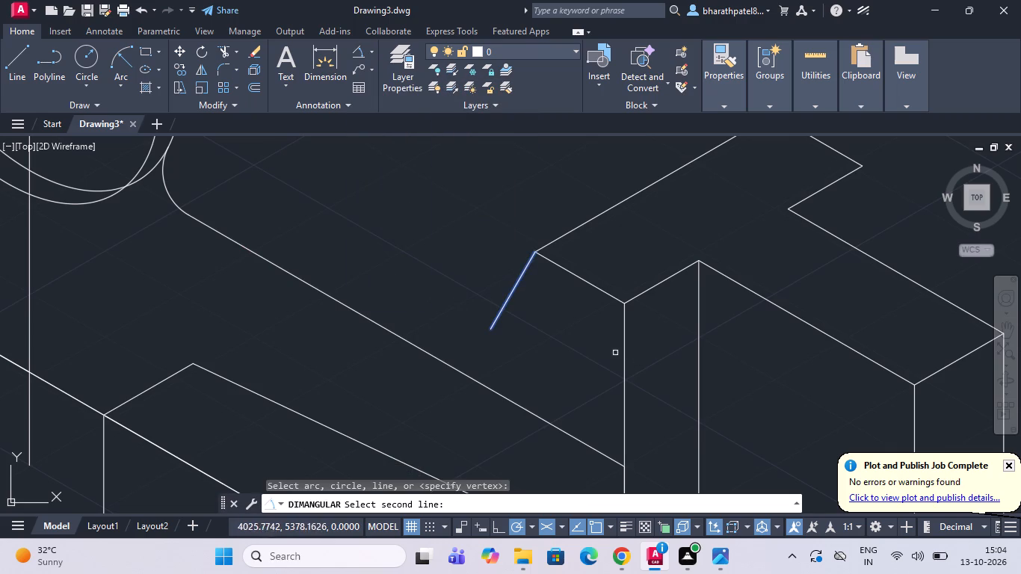
left_click(623, 348)
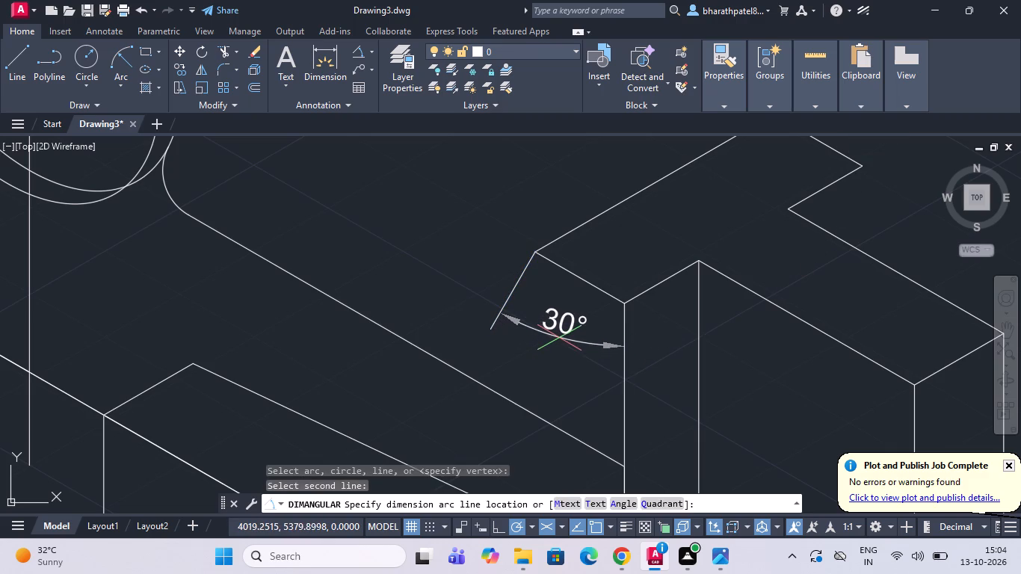
key("Escape")
Draw a line about 19.7 units long at 240° from the same wall corner, crossing the long 150° edge.
left_click(4, 70)
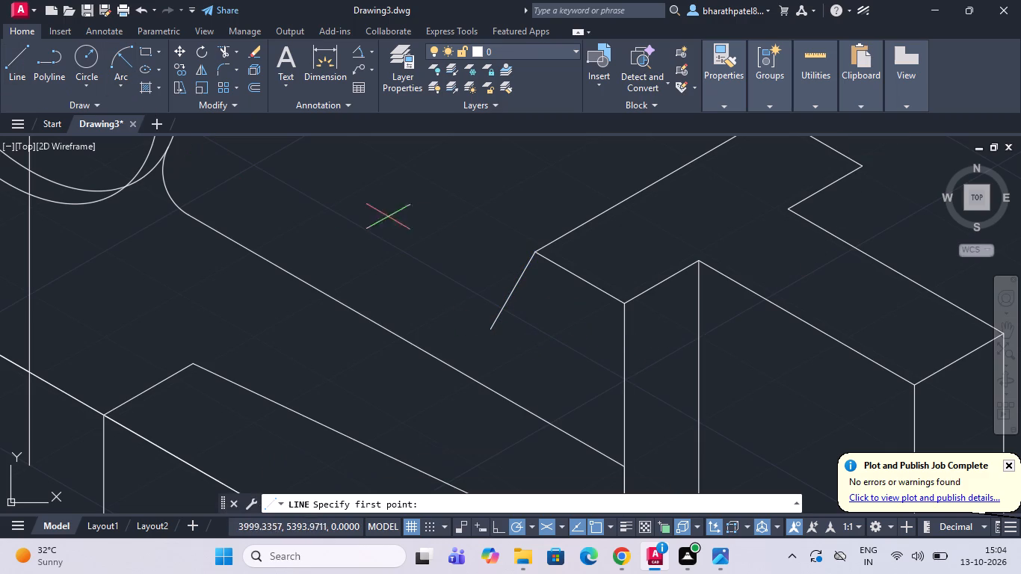
left_click(540, 253)
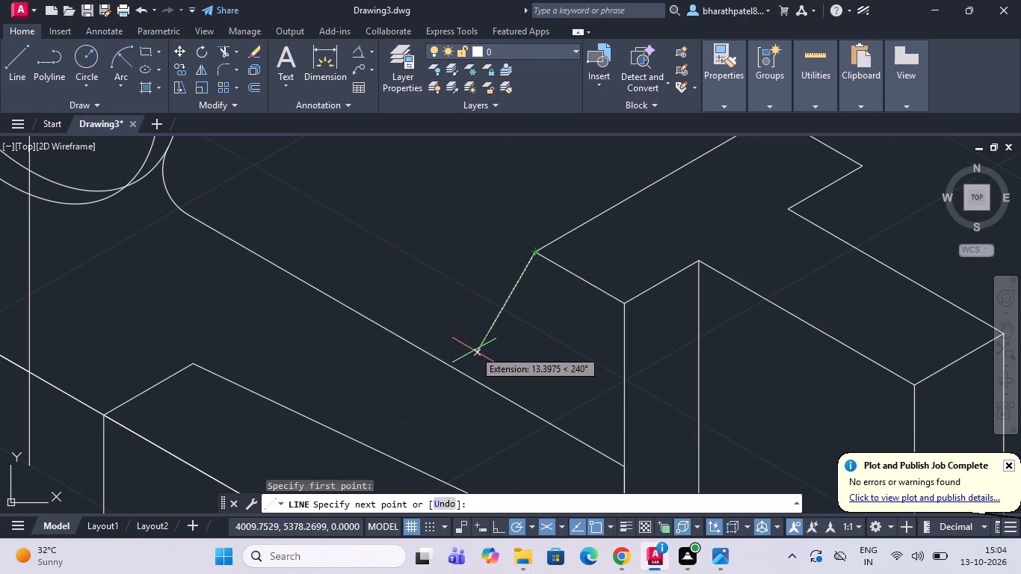
left_click(447, 397)
key("Escape")
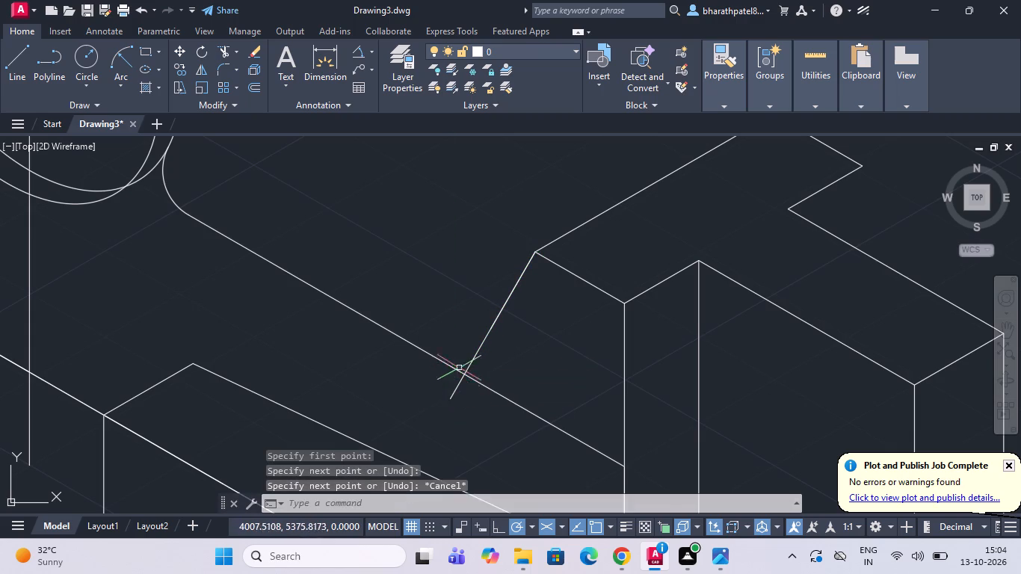
Trim the sloped line's end below the 150° edge and the part of that edge between the sloped line and the wall.
scroll(496, 300, "down", 3)
scroll(489, 359, "up", 1)
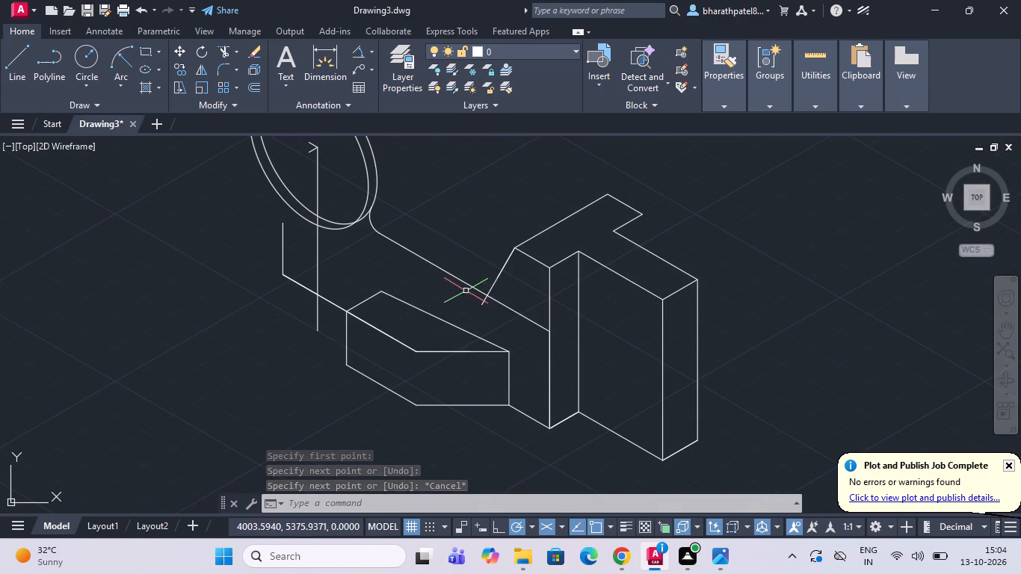
left_click(224, 48)
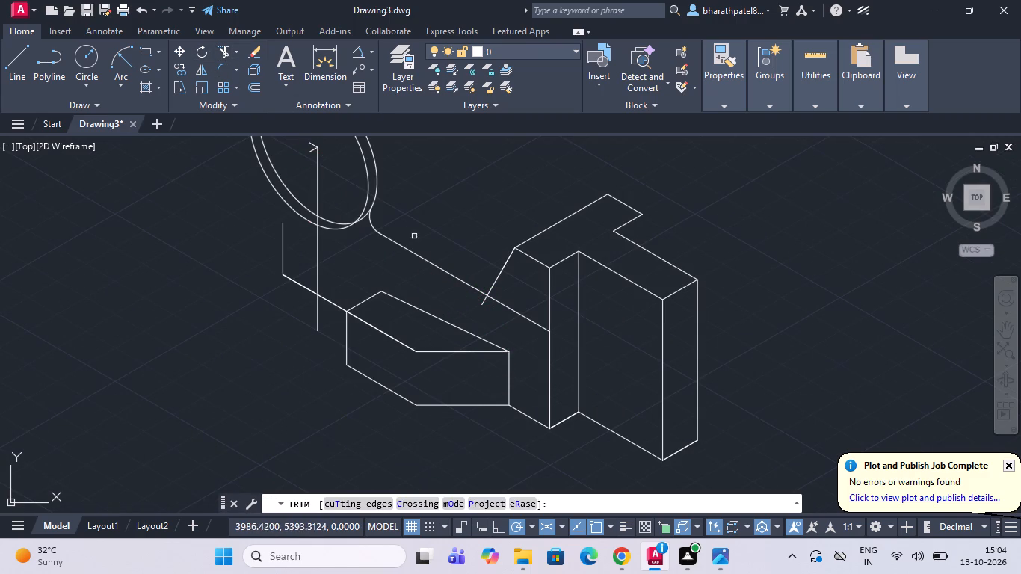
left_click(487, 300)
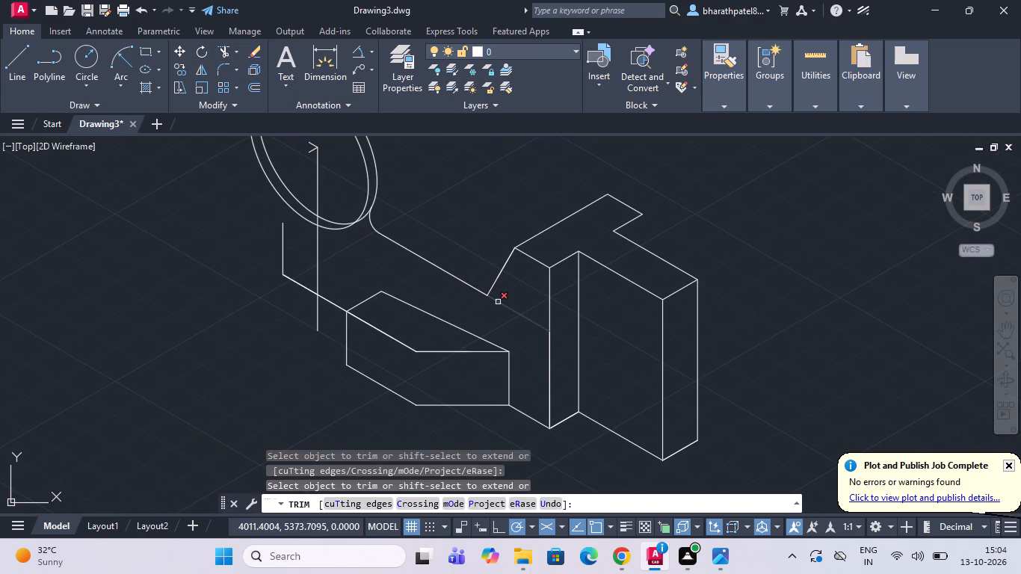
left_click(499, 302)
Trim the rear isocircle's portions inside the front isocircle and its outer arc above the fillet.
scroll(501, 301, "down", 2)
scroll(466, 296, "up", 2)
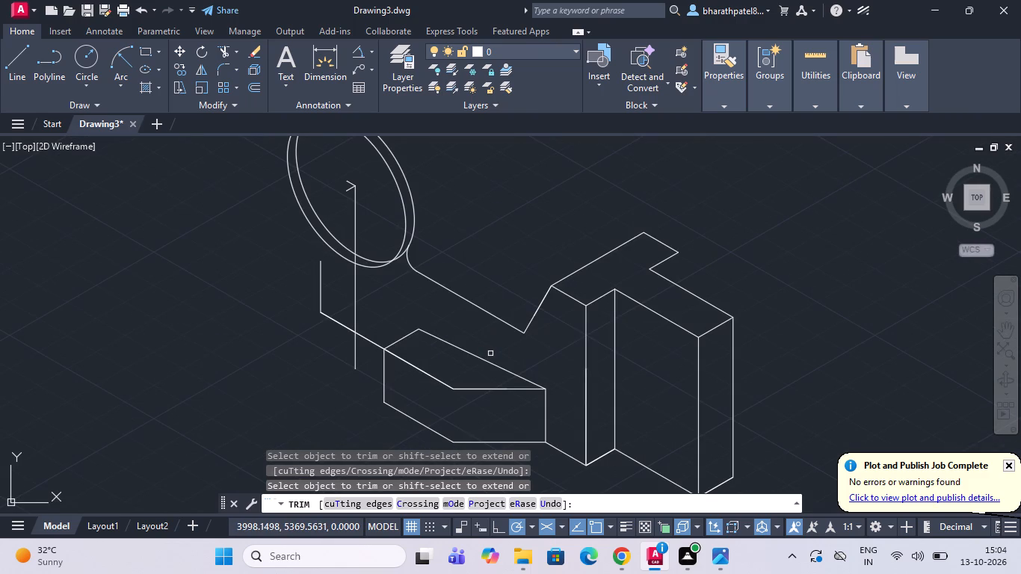
scroll(491, 352, "down", 1)
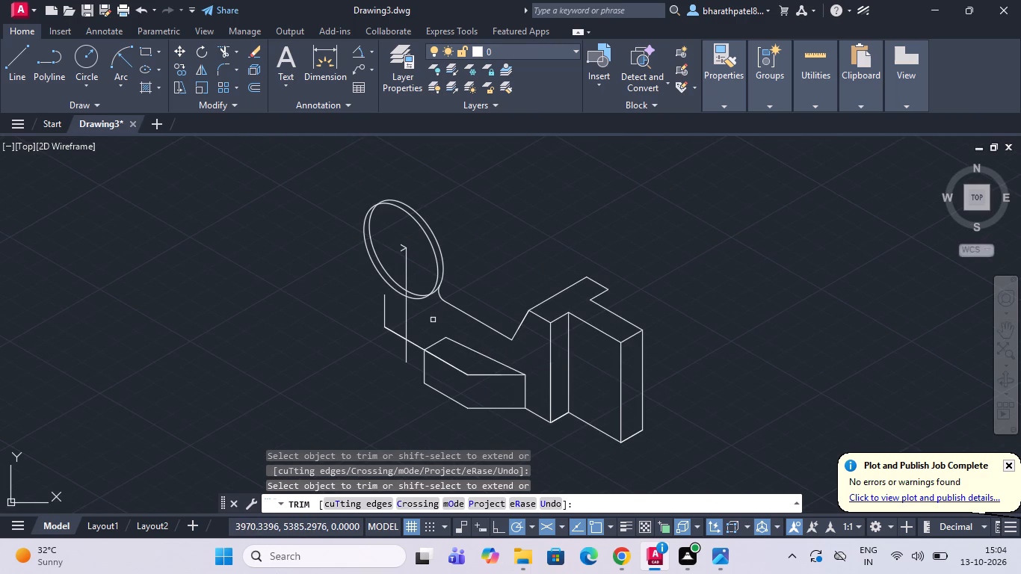
scroll(433, 320, "down", 1)
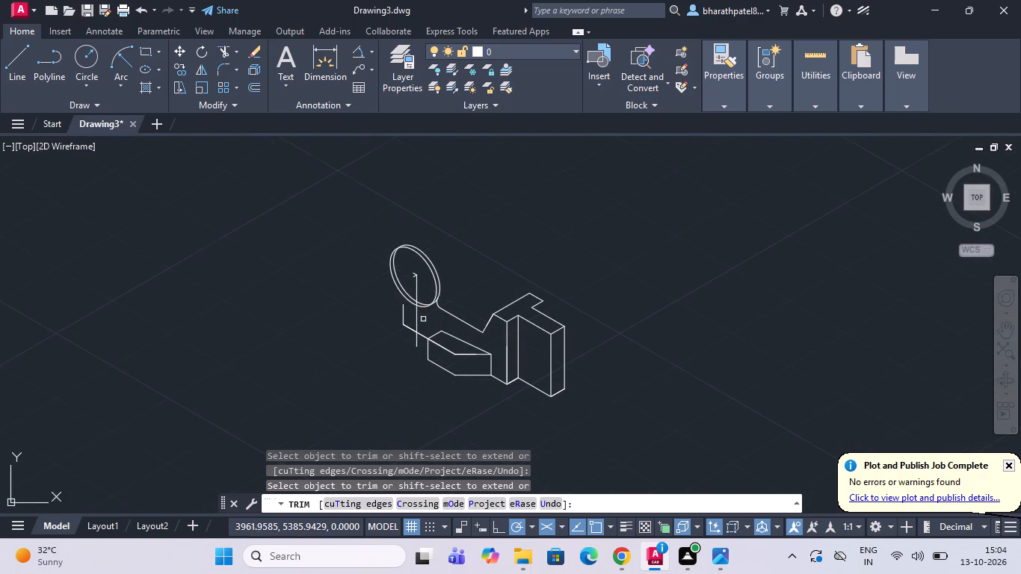
scroll(424, 319, "down", 1)
scroll(419, 306, "up", 3)
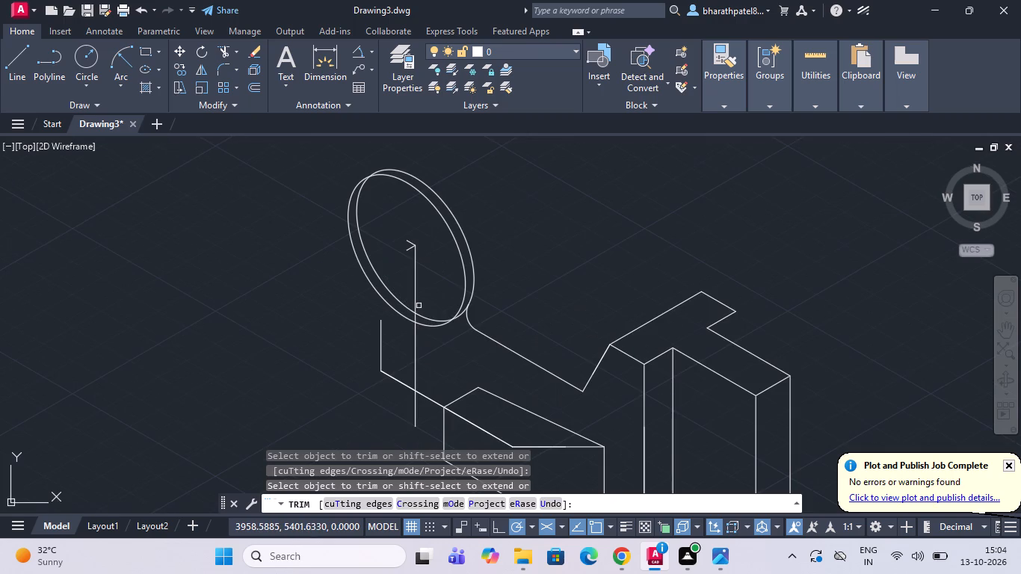
left_click(428, 319)
left_click(399, 298)
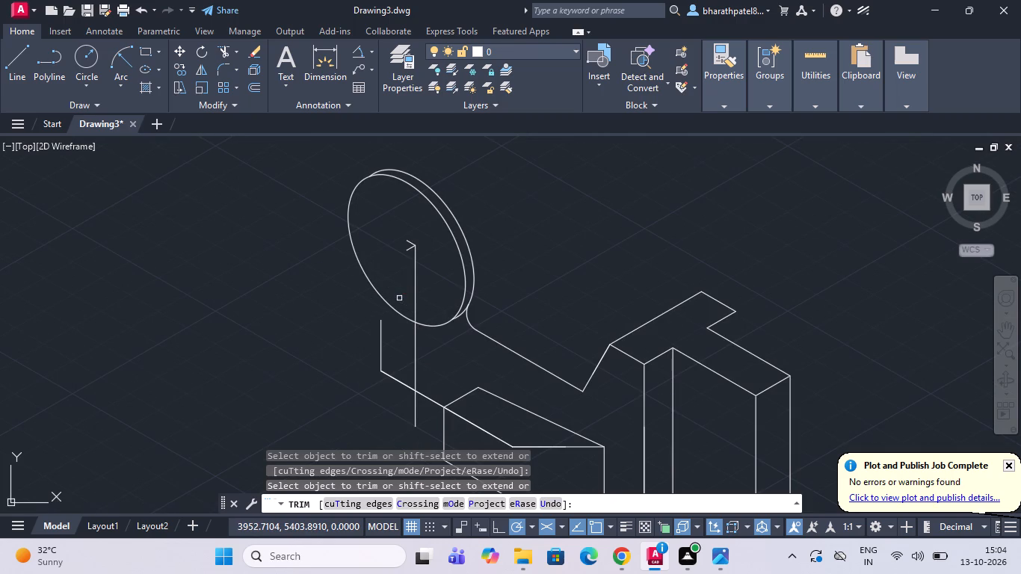
left_click(440, 199)
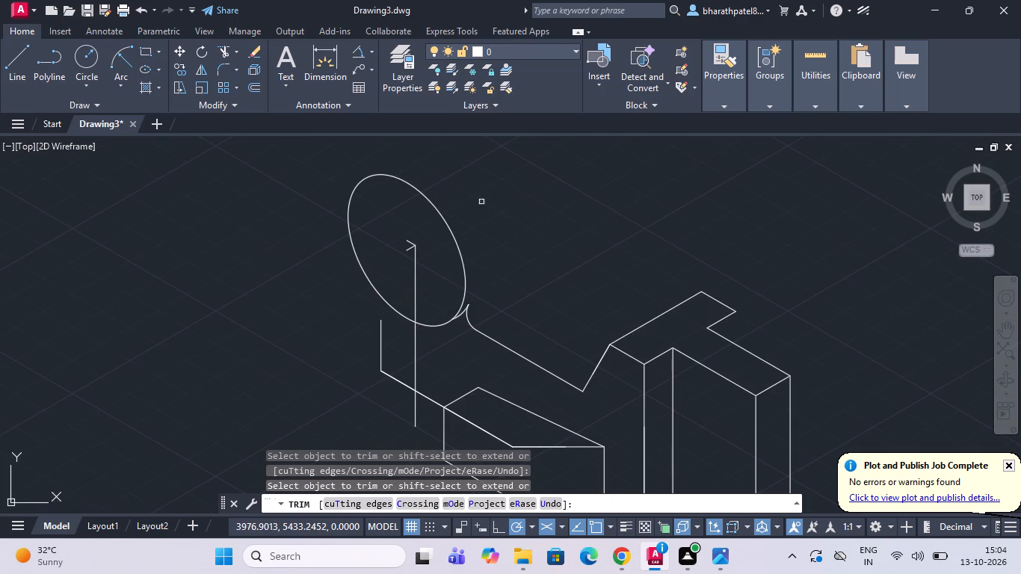
scroll(495, 220, "down", 2)
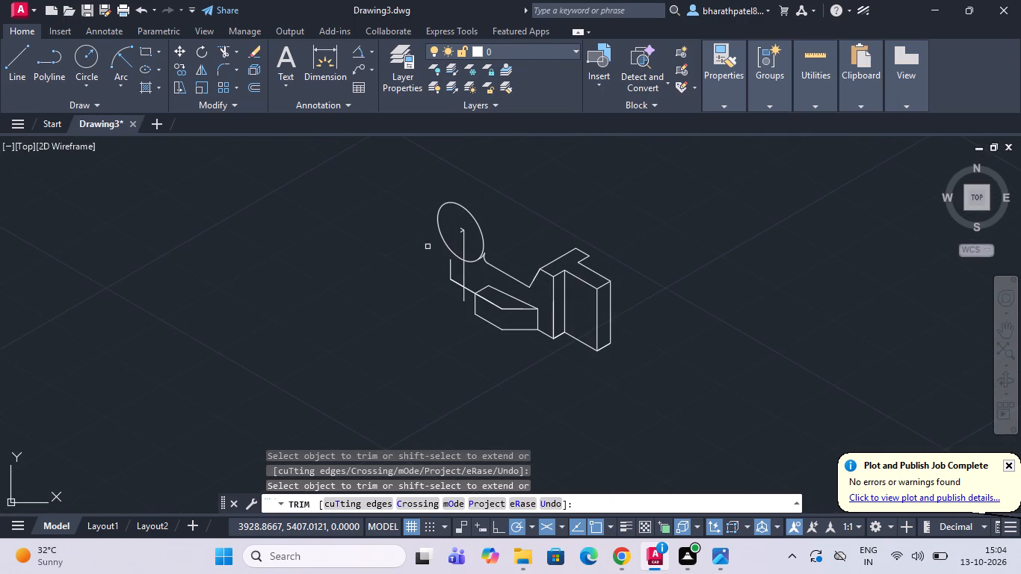
scroll(428, 247, "up", 1)
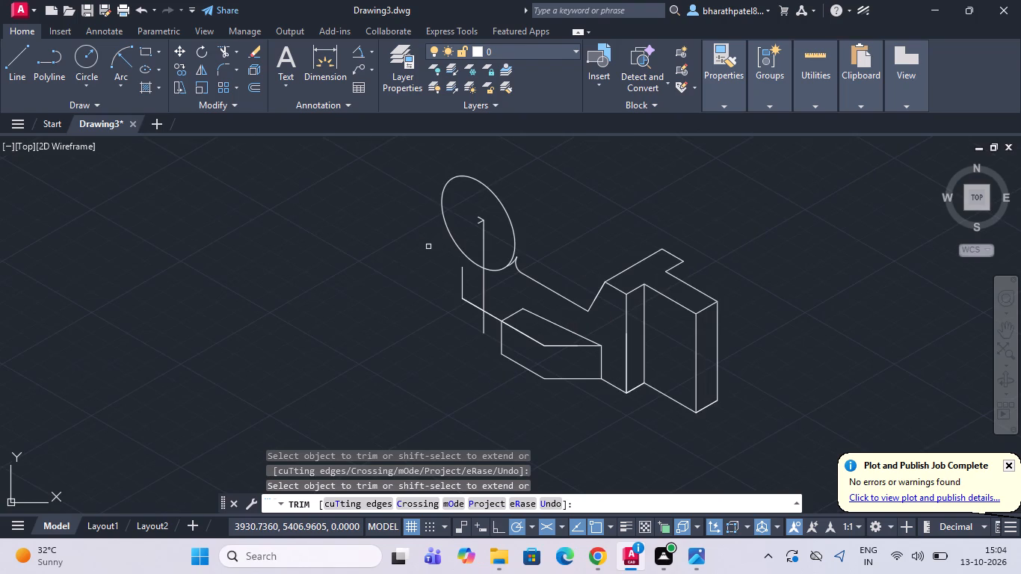
Draw a vertical line about 37 units long from the part's leftmost lower corner up into the front isocircle.
scroll(428, 247, "up", 1)
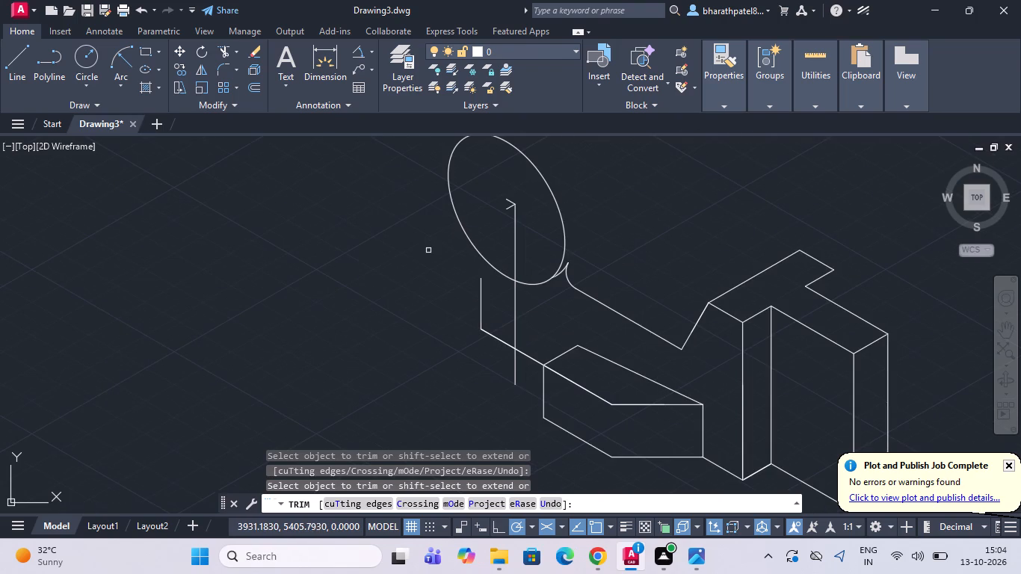
scroll(440, 218, "down", 1)
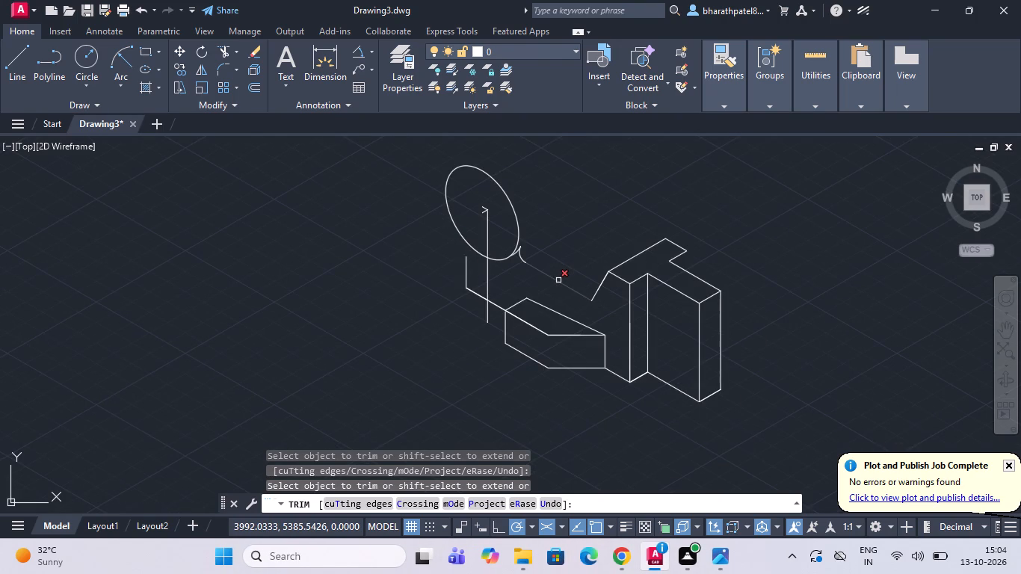
left_click(12, 61)
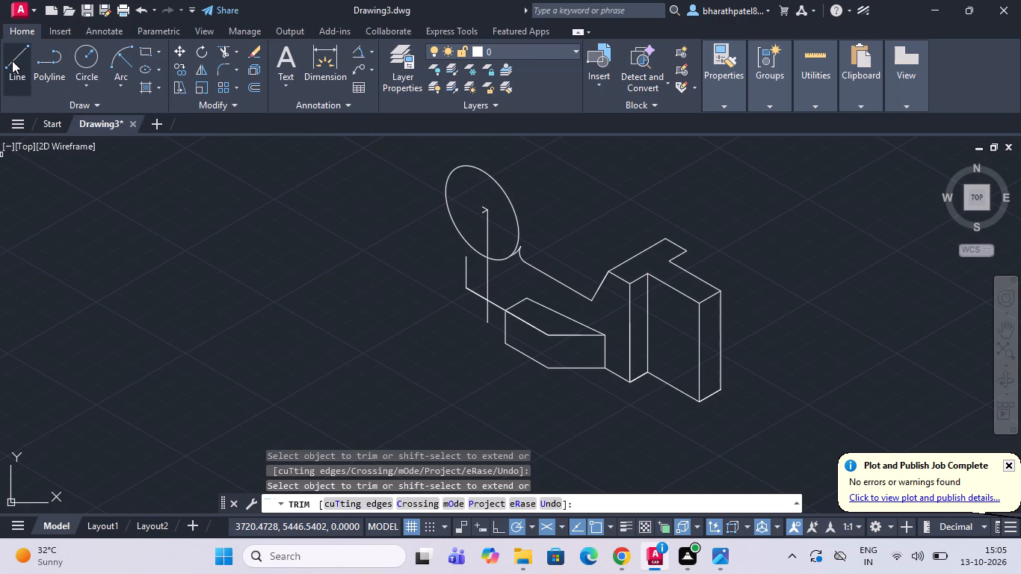
left_click(465, 288)
scroll(466, 288, "up", 3)
scroll(466, 288, "down", 3)
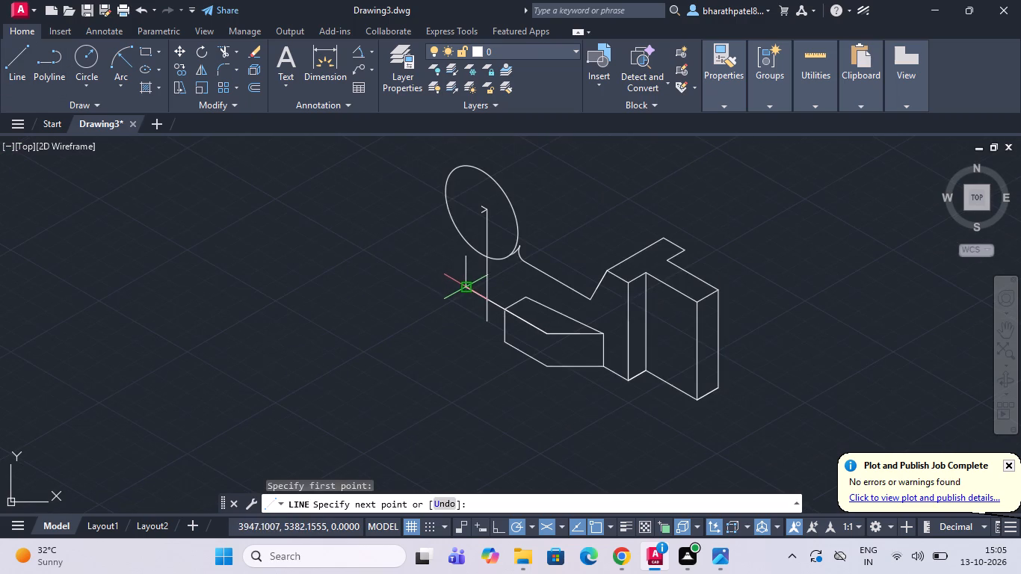
left_click(460, 211)
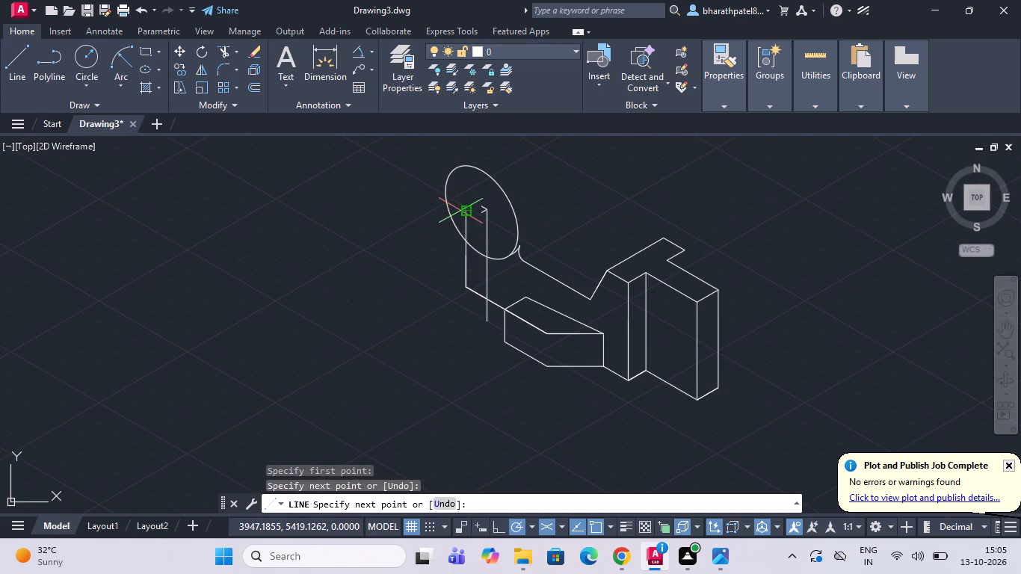
key("Escape")
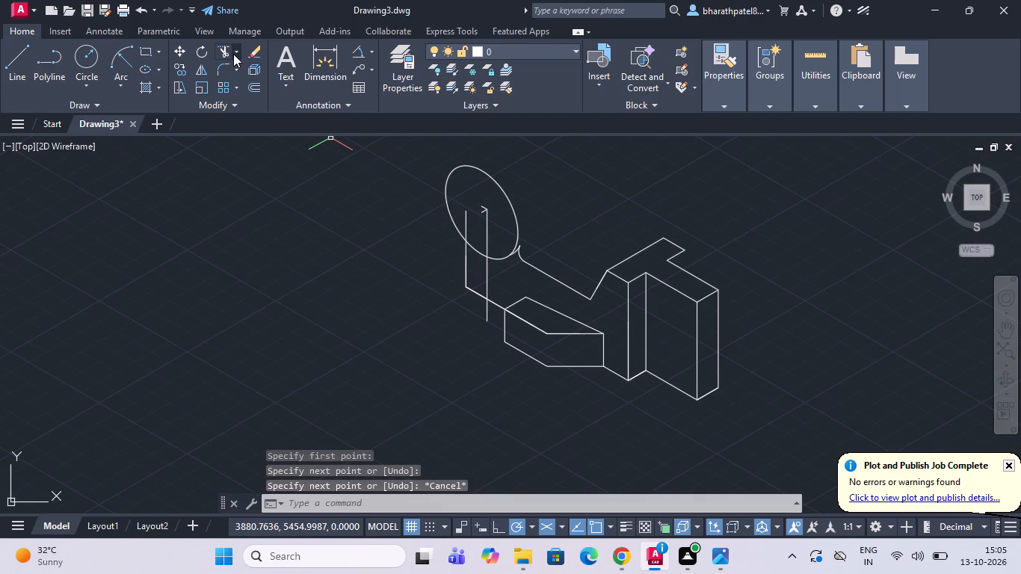
Trim the portion of the leftmost vertical line that lies inside the front isocircle.
left_click(223, 49)
scroll(473, 238, "up", 2)
left_click_drag(432, 192, 496, 221)
scroll(496, 222, "down", 2)
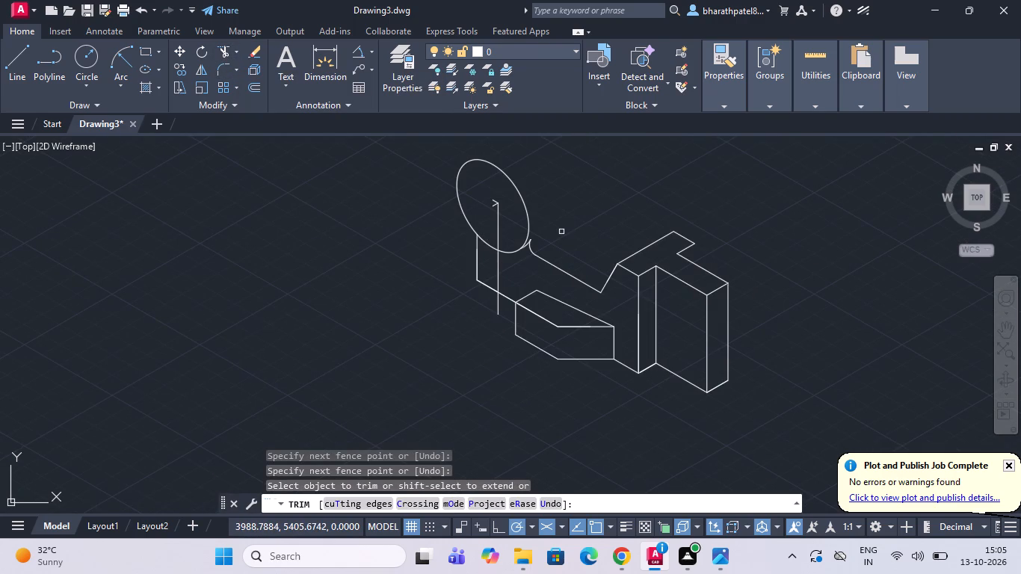
Draw a 38-unit line at 30° from the midpoint of the short 30° segment near the front isocircle's centre.
scroll(563, 219, "down", 2)
scroll(561, 189, "up", 3)
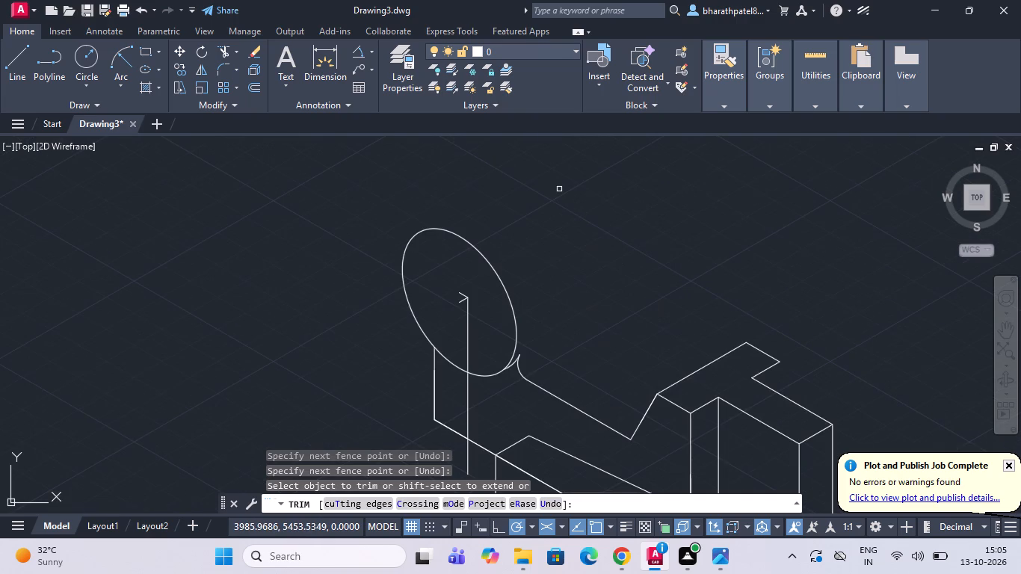
left_click(14, 71)
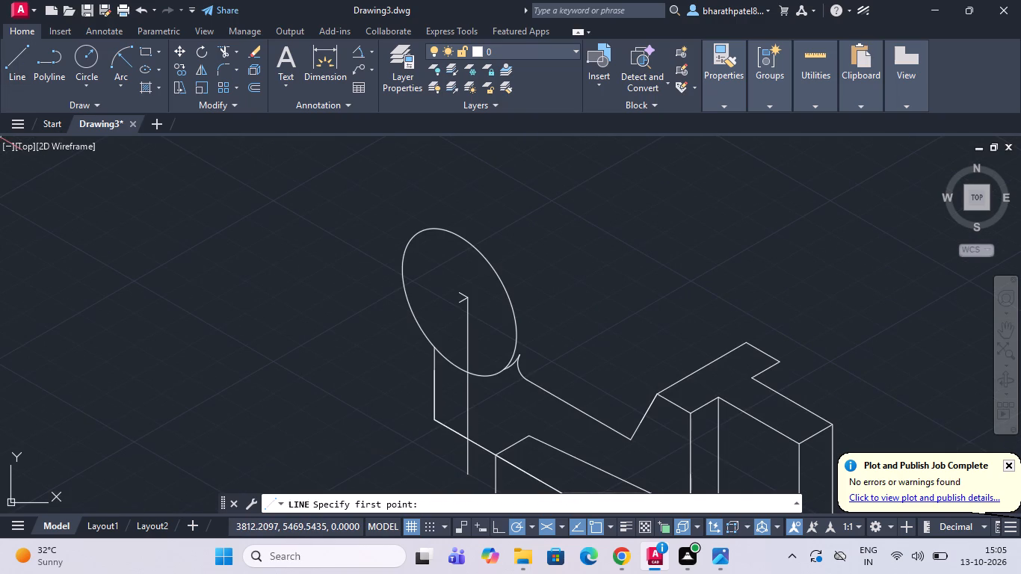
scroll(470, 300, "up", 2)
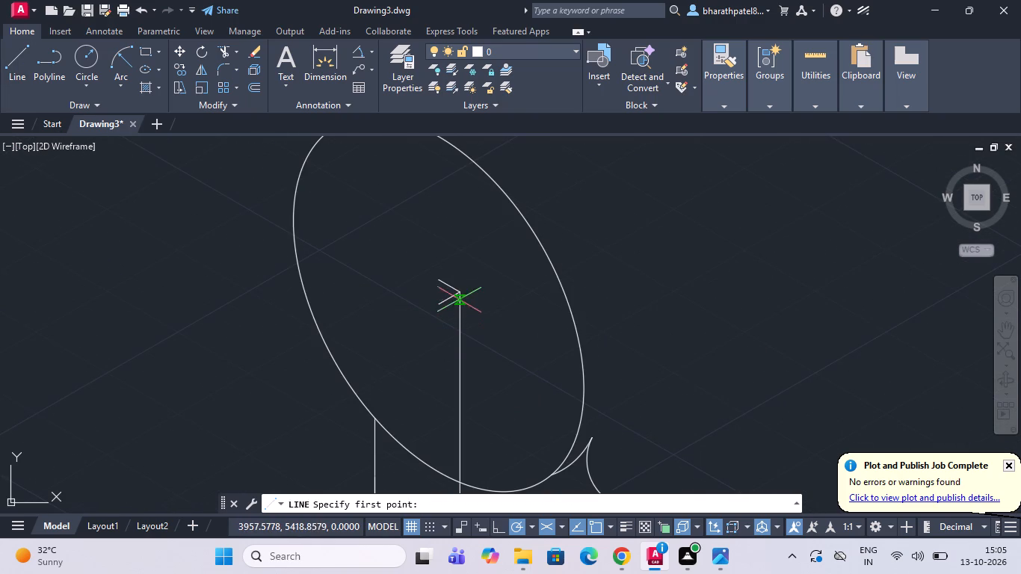
left_click(459, 288)
scroll(459, 288, "down", 3)
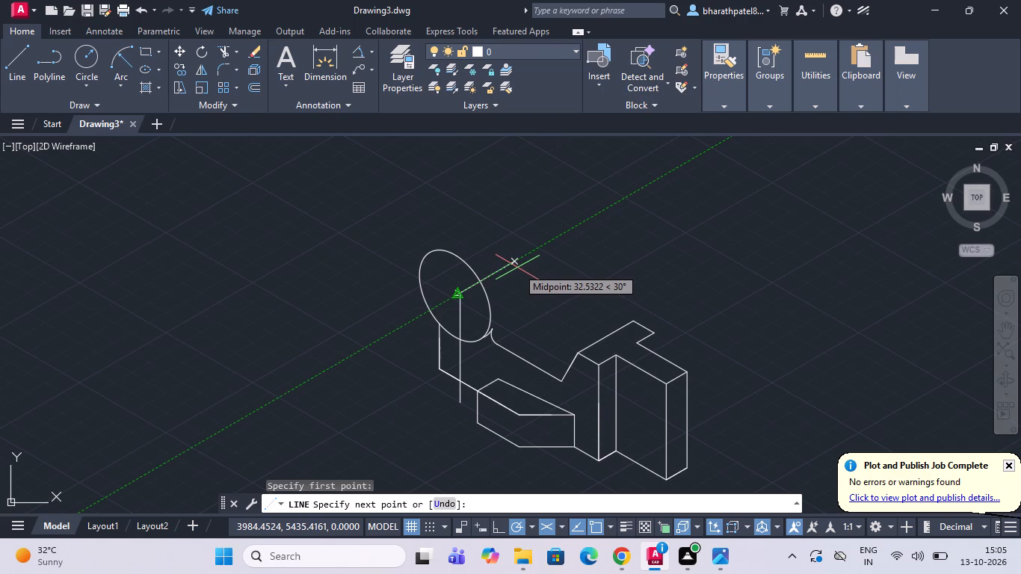
type("38")
key("Return")
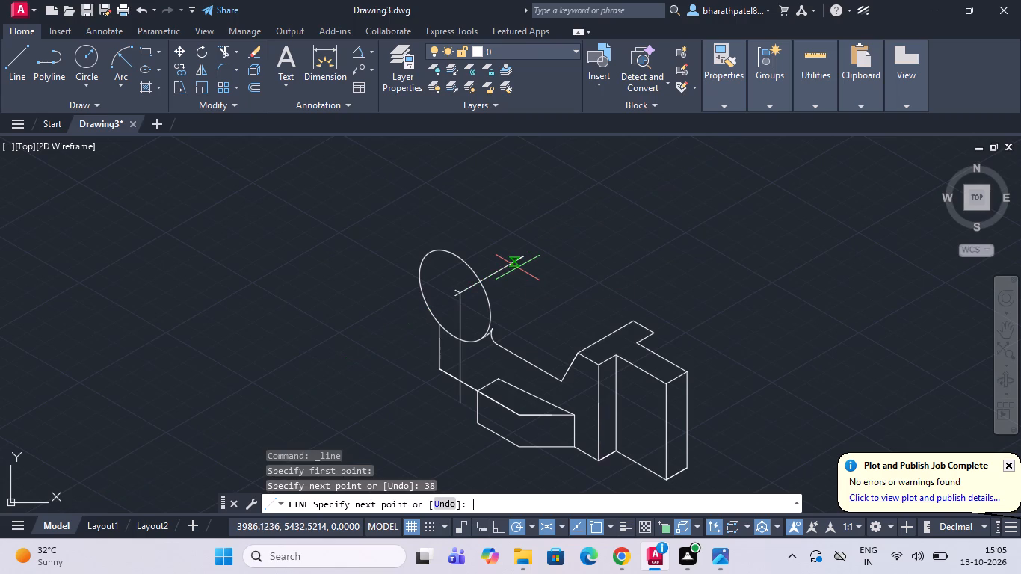
key("Escape")
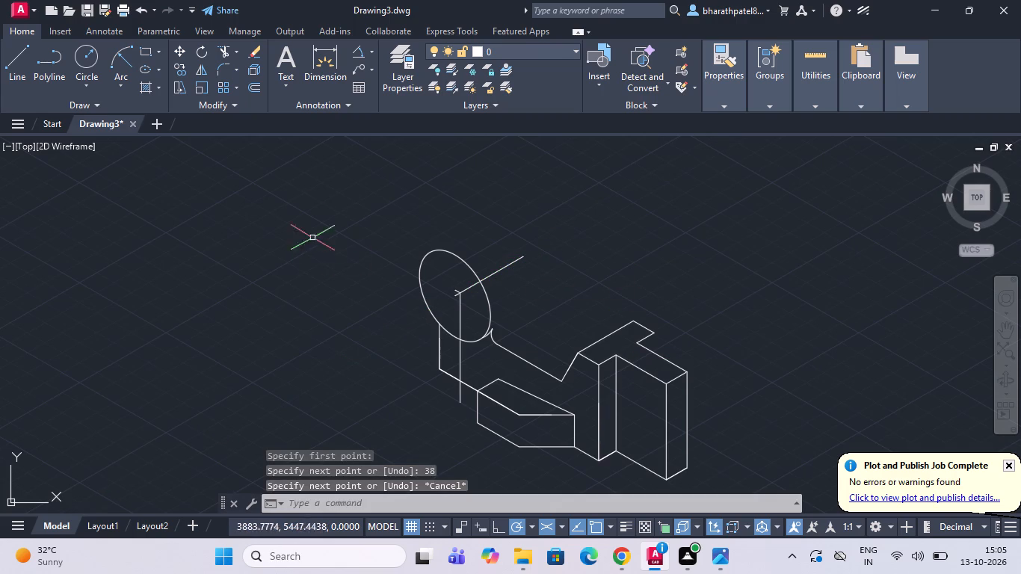
Copy the front isocircle from the lower endpoint of the short 30° centre segment to the far end of the 38-unit line.
left_click(444, 249)
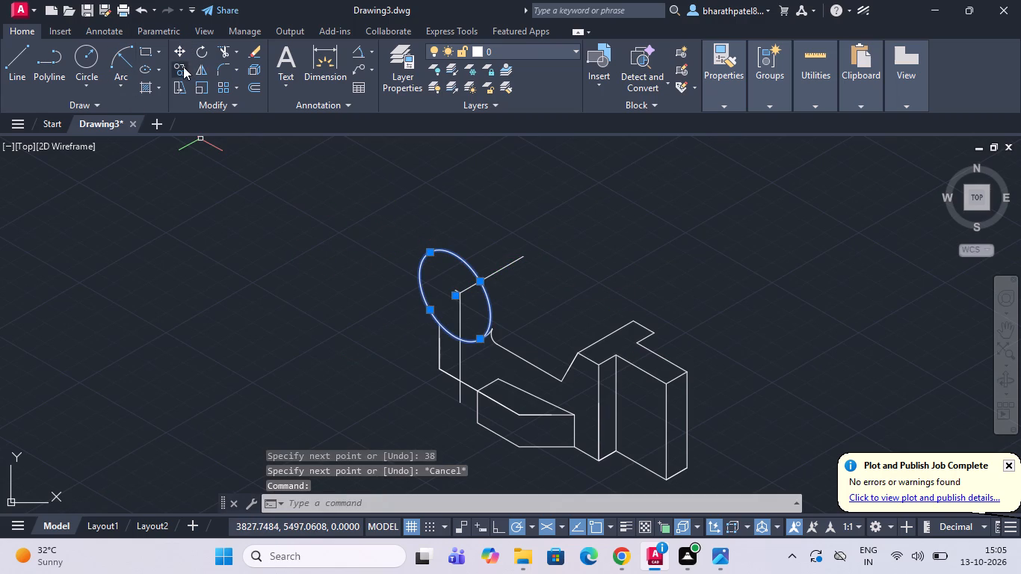
left_click(180, 68)
scroll(449, 308, "up", 2)
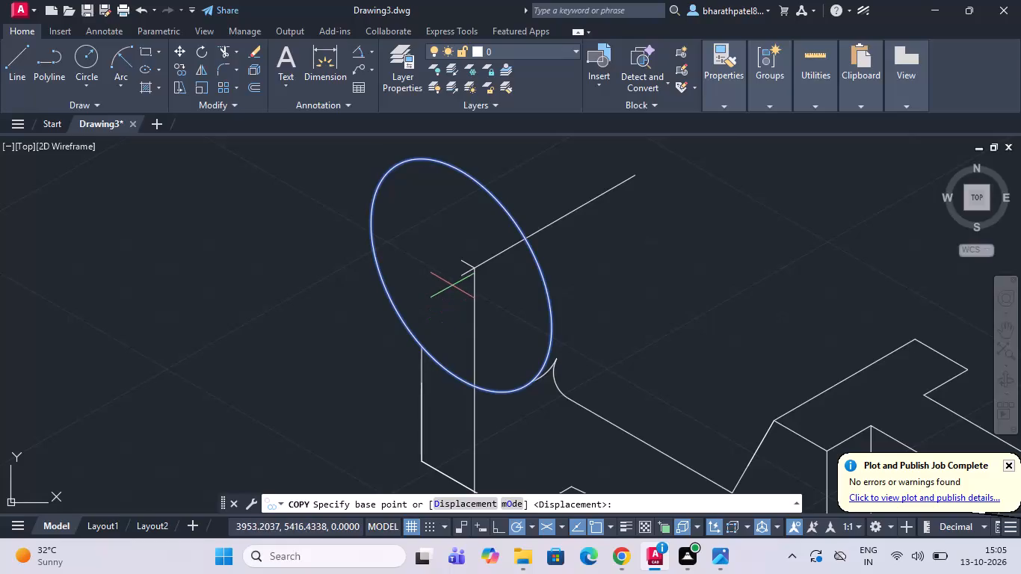
scroll(462, 272, "up", 2)
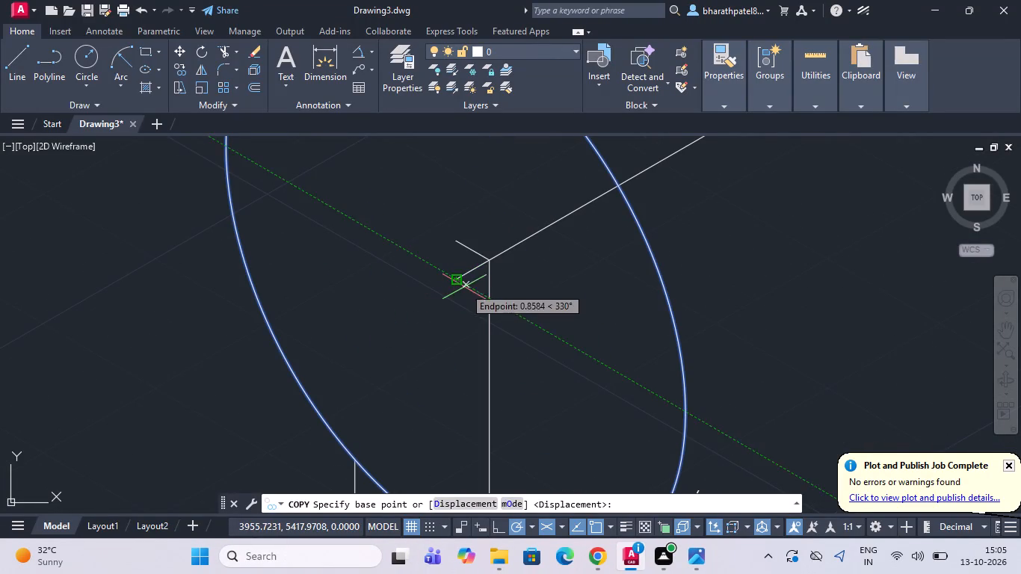
left_click(457, 275)
scroll(457, 275, "down", 3)
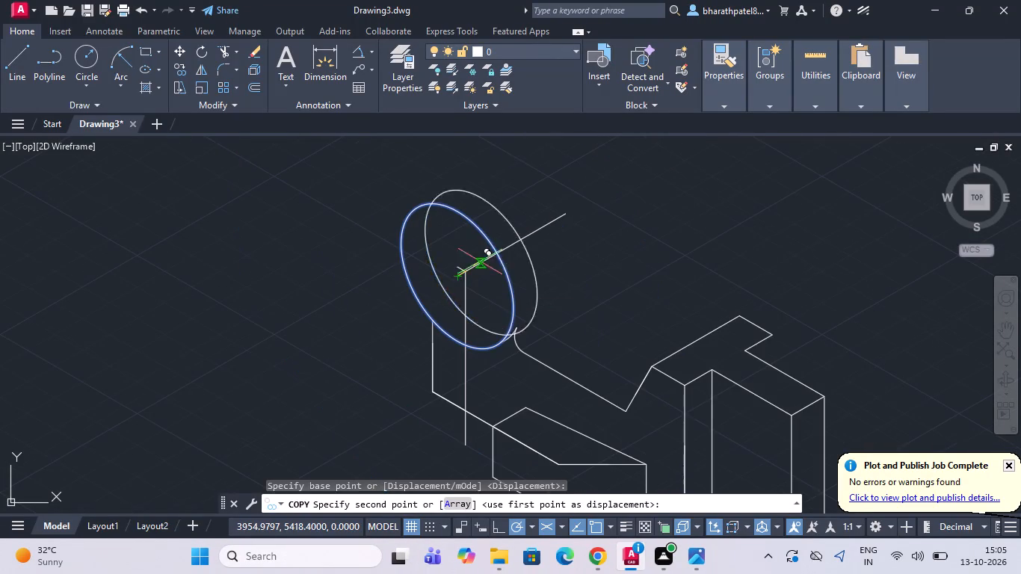
scroll(556, 223, "up", 4)
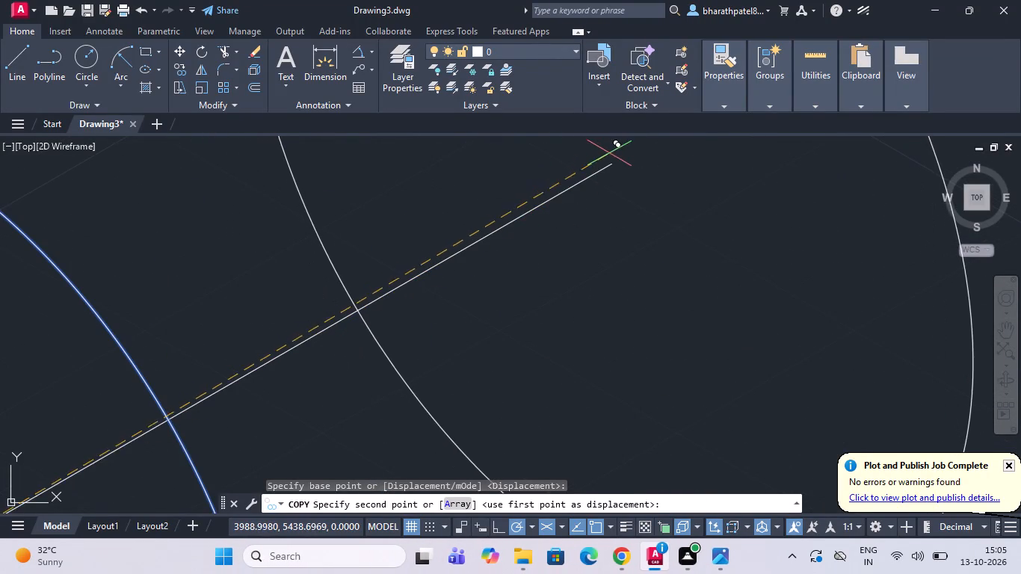
scroll(602, 184, "down", 4)
scroll(607, 189, "up", 6)
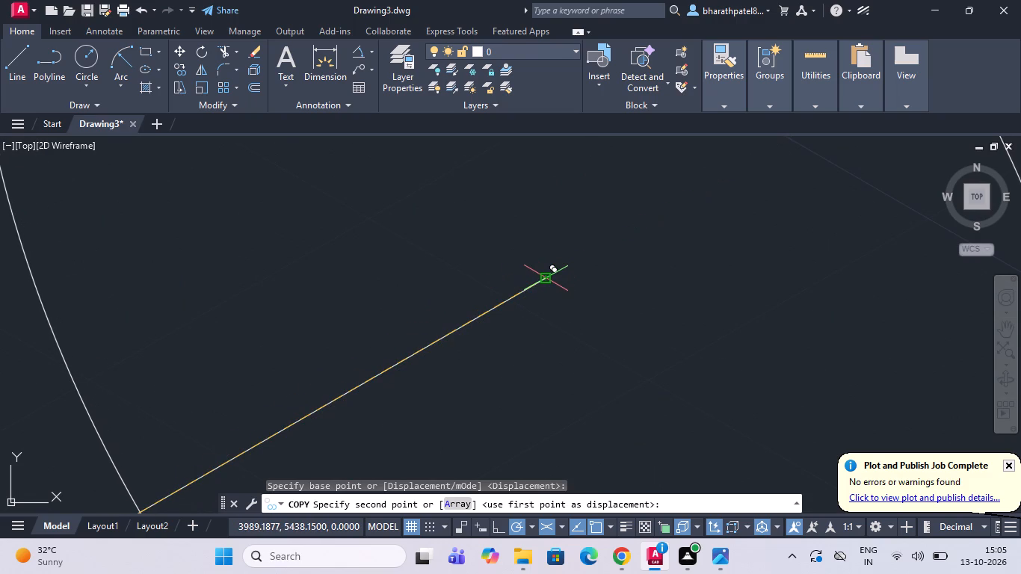
left_click(543, 281)
scroll(544, 281, "down", 7)
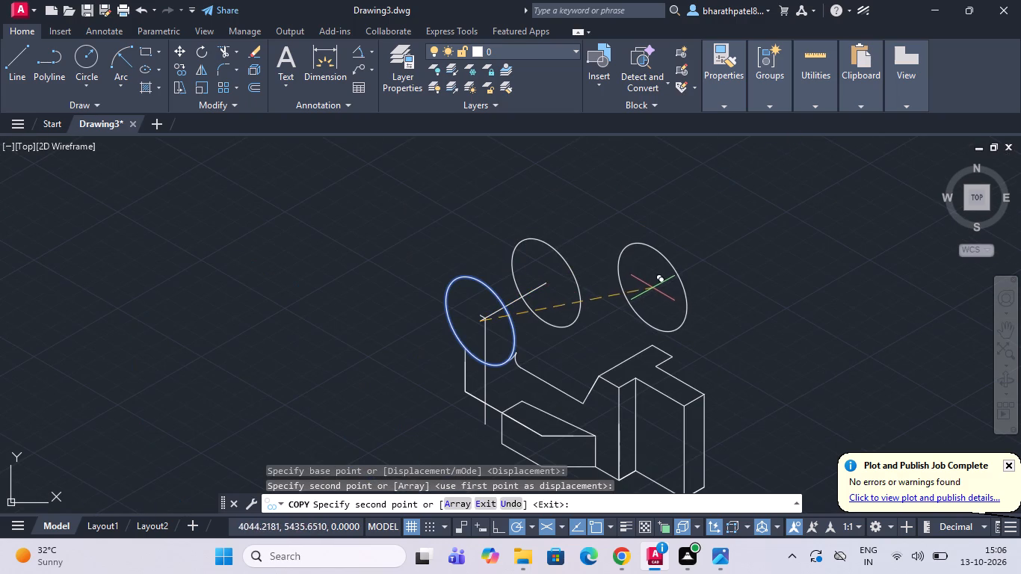
key("Escape")
scroll(626, 268, "down", 2)
scroll(624, 317, "up", 1)
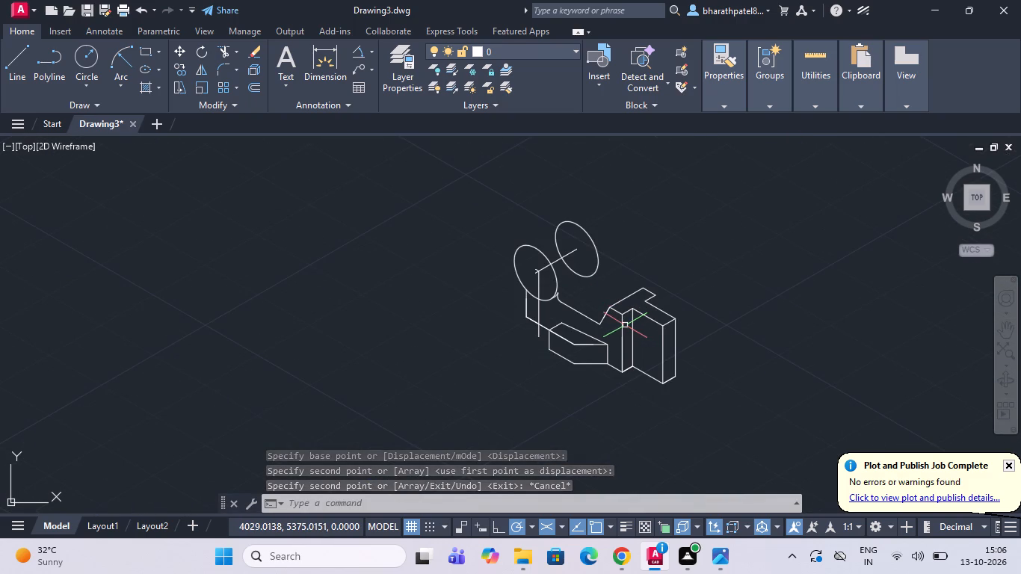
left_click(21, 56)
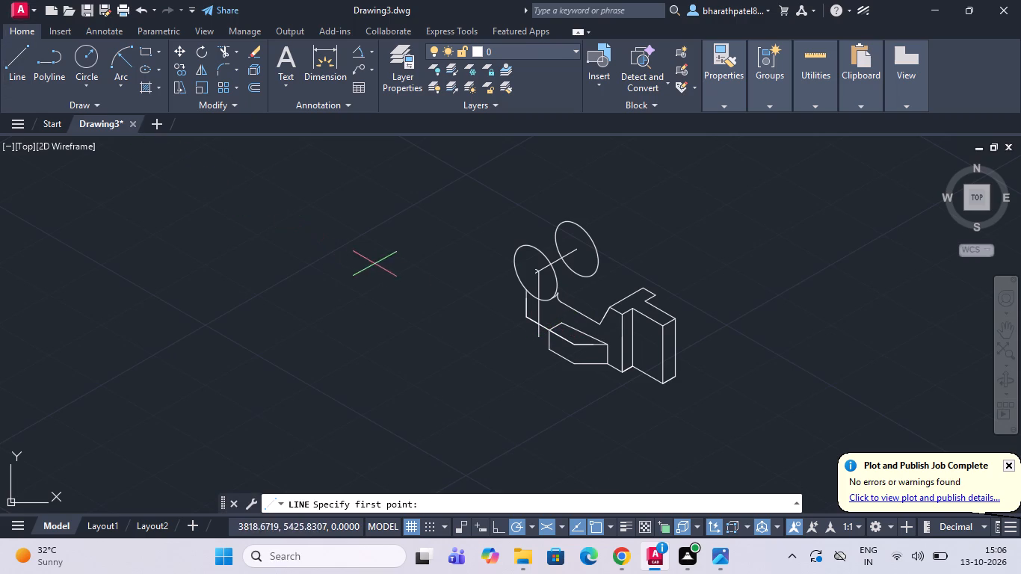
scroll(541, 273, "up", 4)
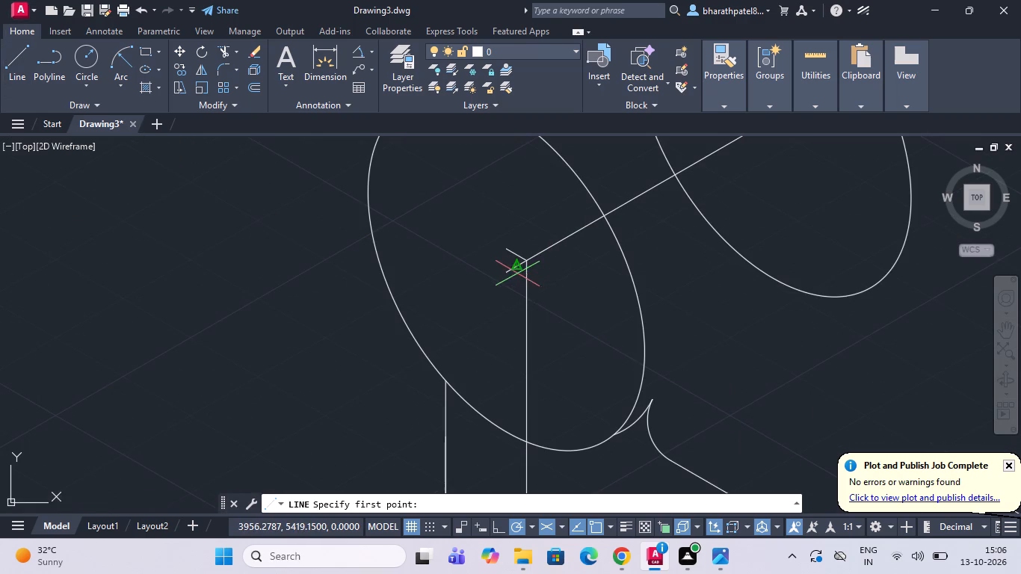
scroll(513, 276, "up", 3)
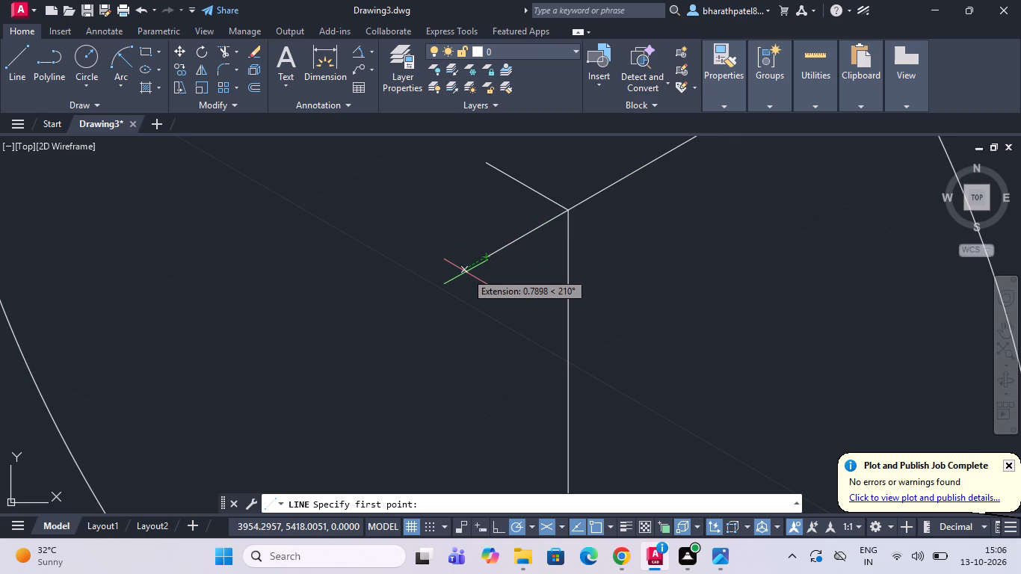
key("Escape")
Check the length of the short 30° segment at the front isocircle's centre using an aligned dimension, without placing it.
left_click(370, 49)
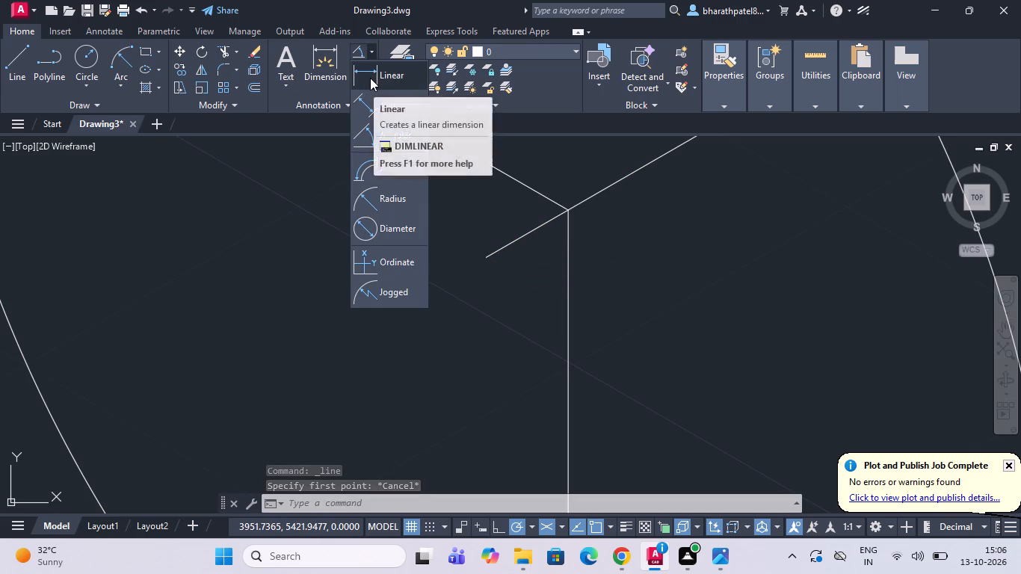
left_click(371, 105)
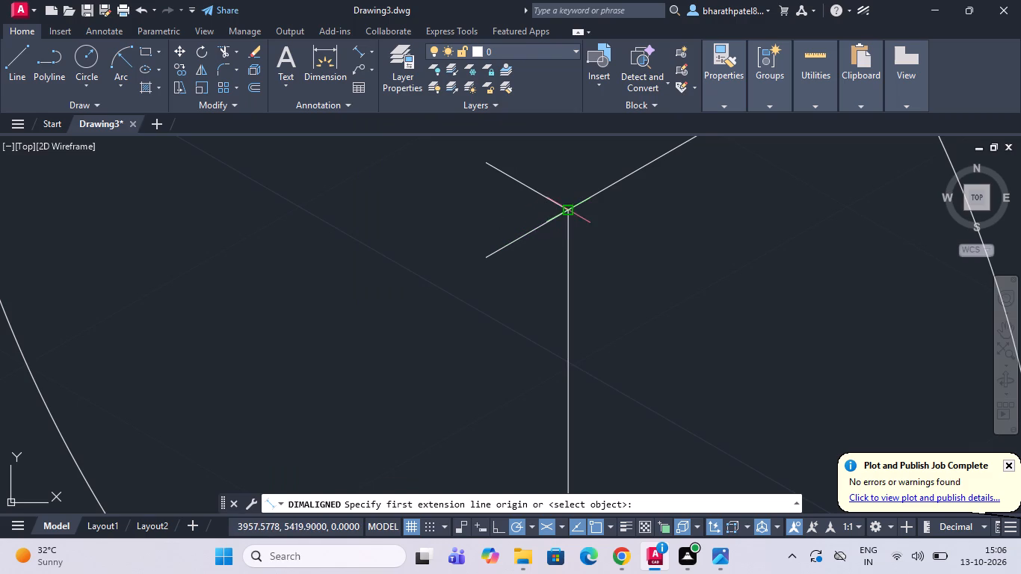
left_click(566, 209)
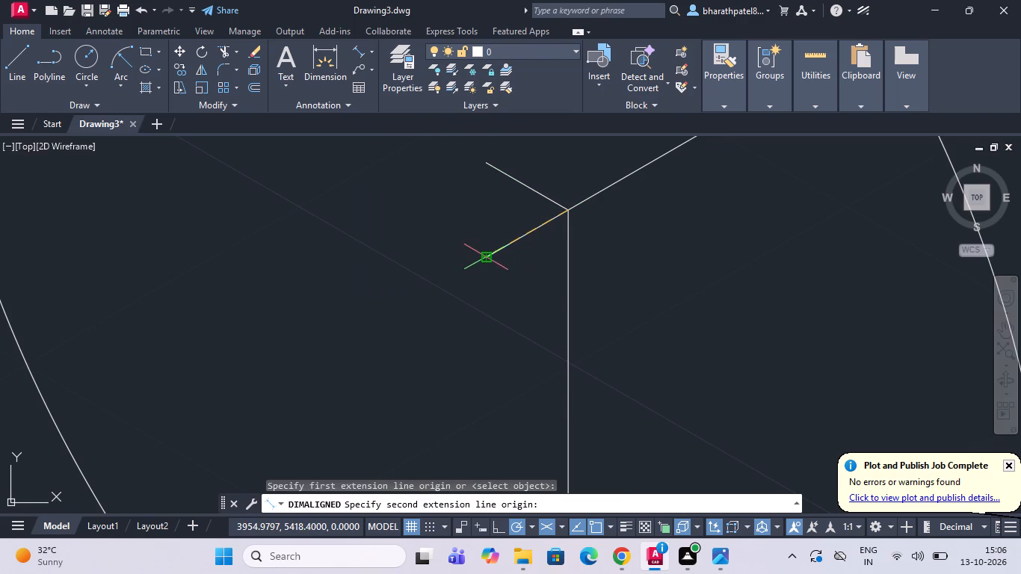
left_click(483, 260)
key("Escape")
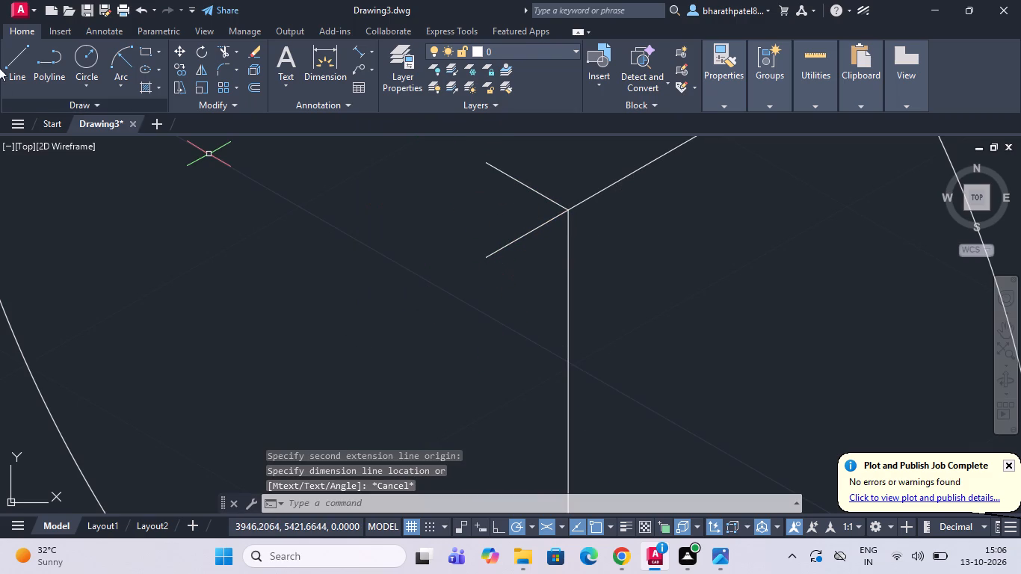
Draw a line from the short 30° segment's lower endpoint, 19 units toward the rear isocircle's centre, continuing vertically upward about 51.5 units.
left_click(14, 62)
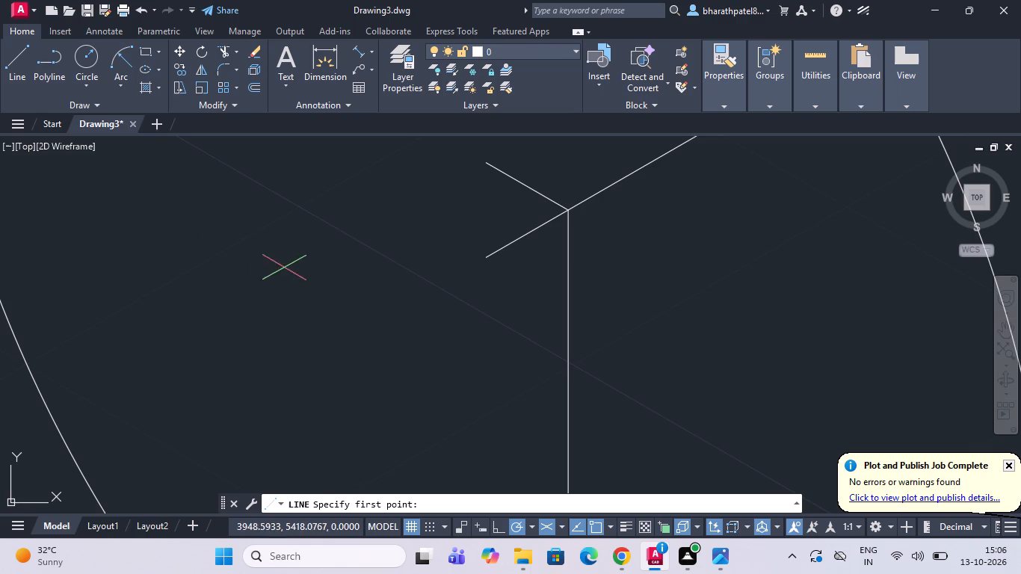
left_click(483, 256)
scroll(484, 256, "down", 6)
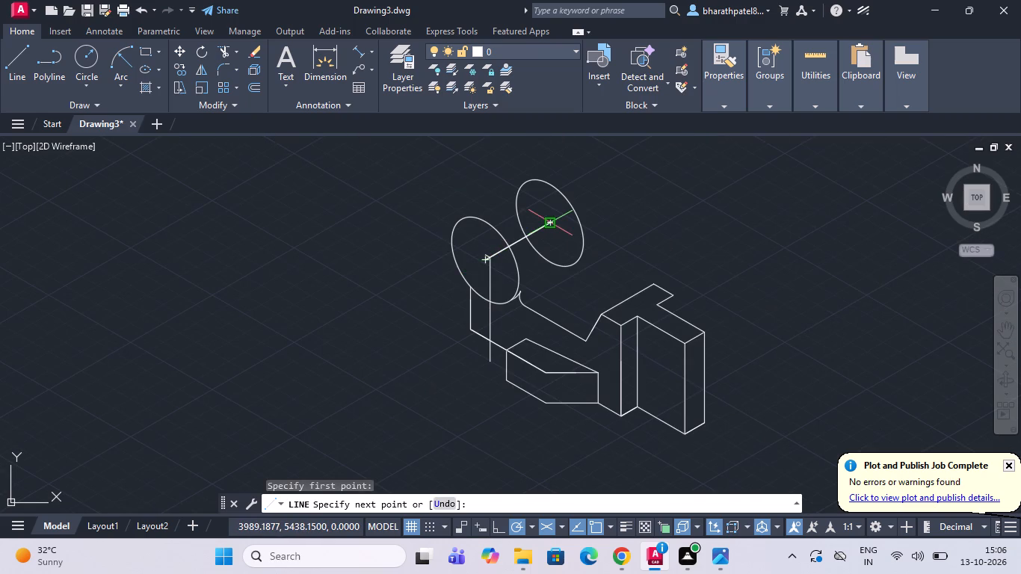
scroll(548, 219, "up", 3)
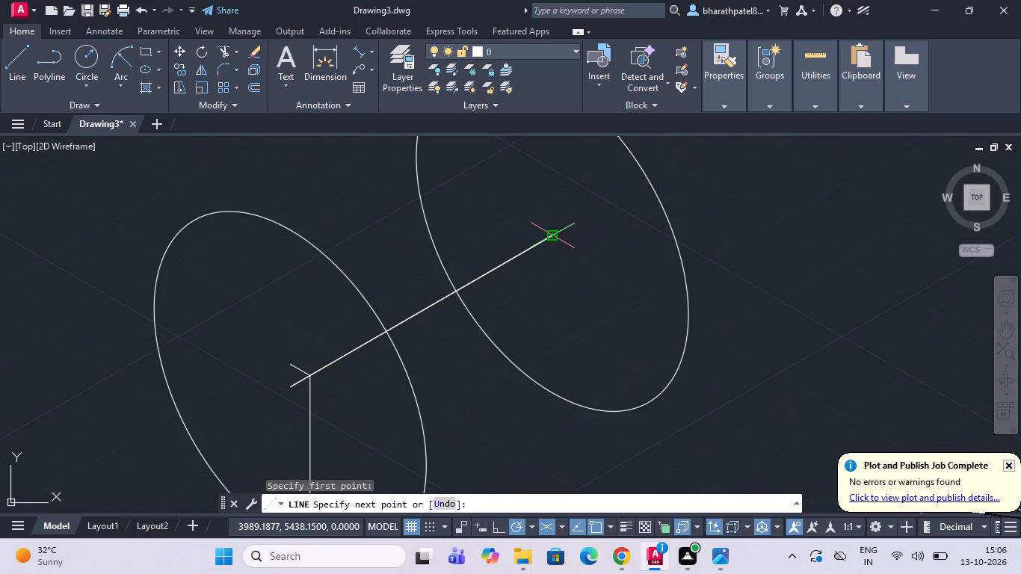
type("19")
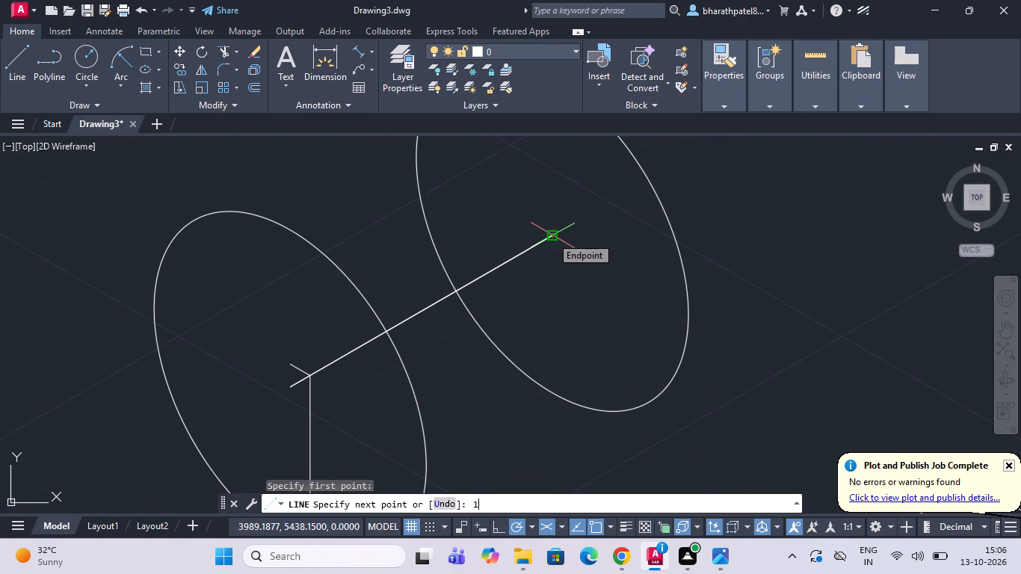
key("Return")
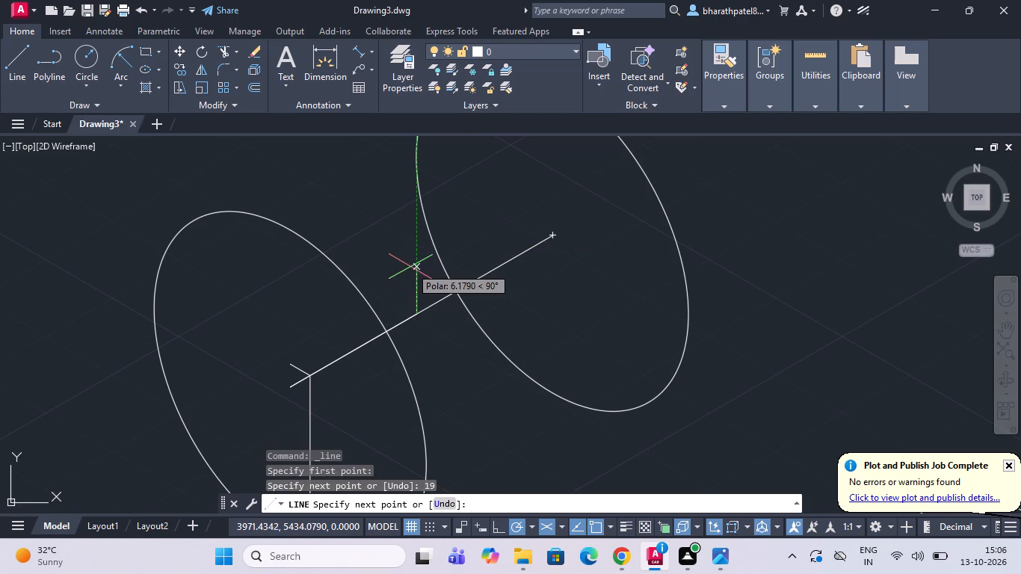
scroll(410, 267, "down", 3)
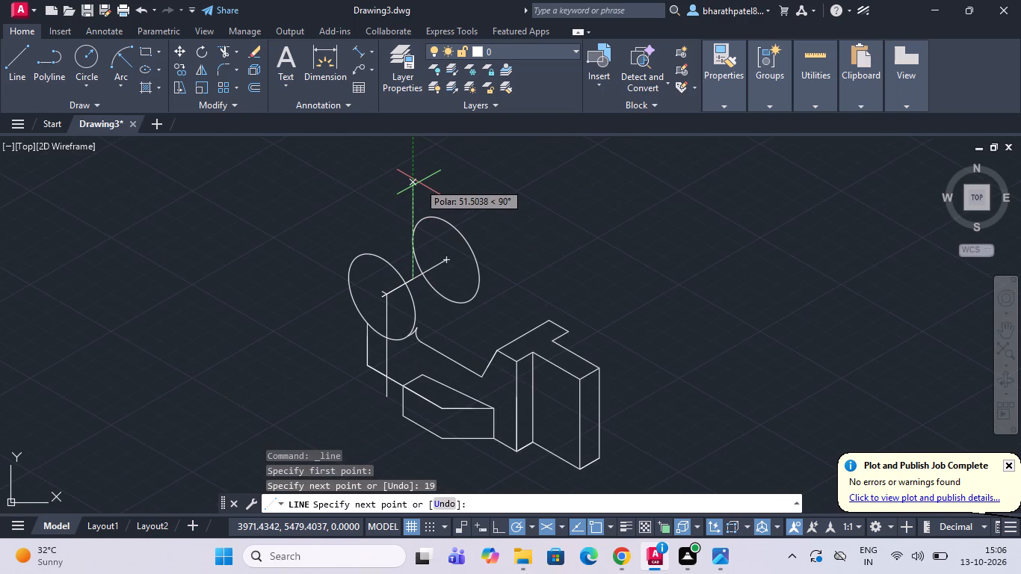
left_click(419, 182)
key("Escape")
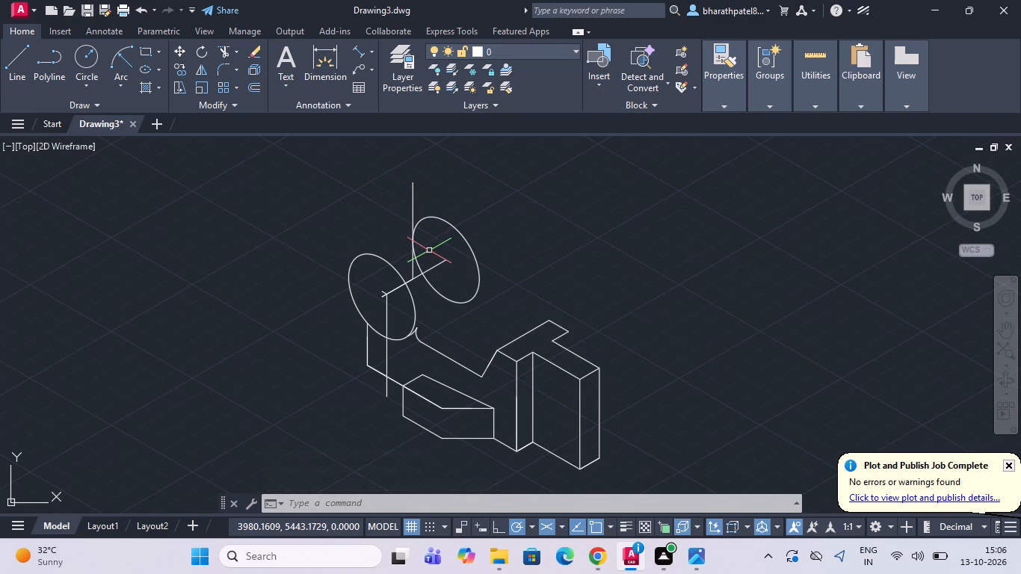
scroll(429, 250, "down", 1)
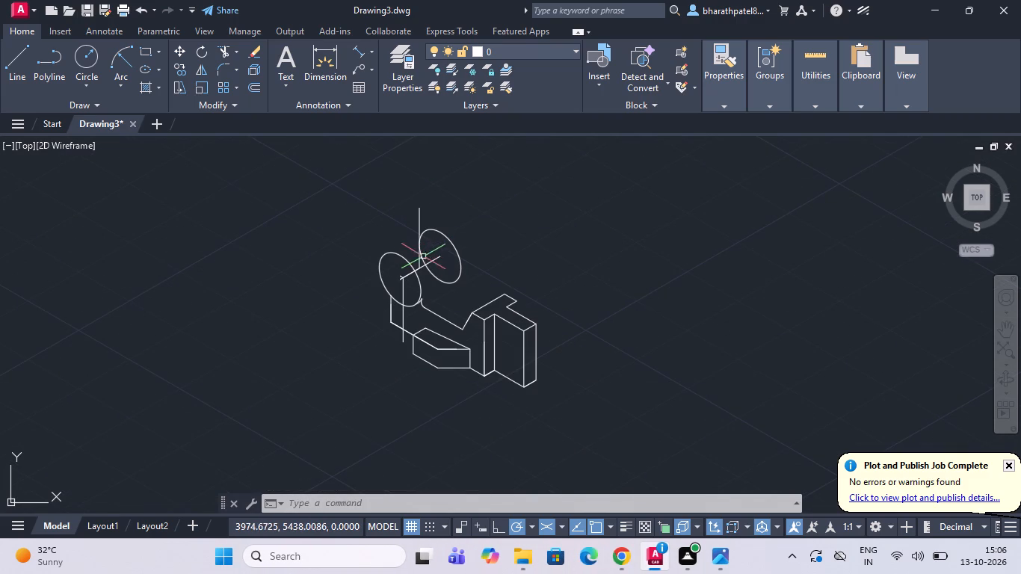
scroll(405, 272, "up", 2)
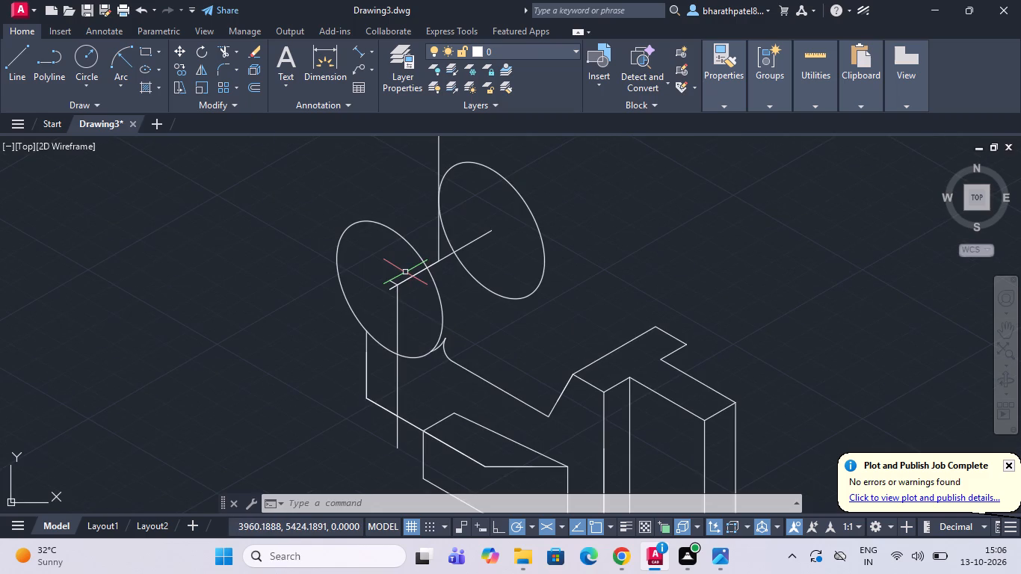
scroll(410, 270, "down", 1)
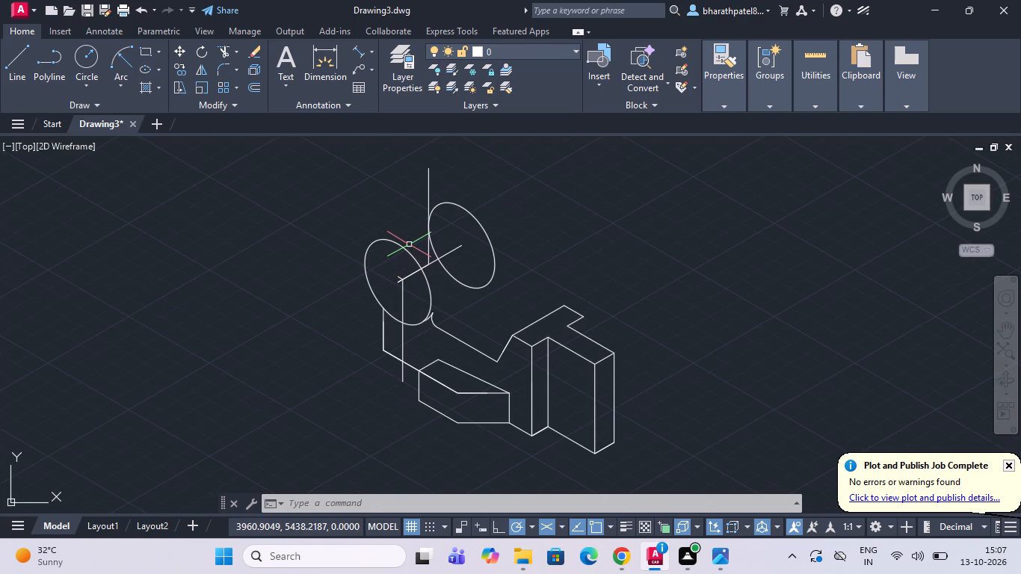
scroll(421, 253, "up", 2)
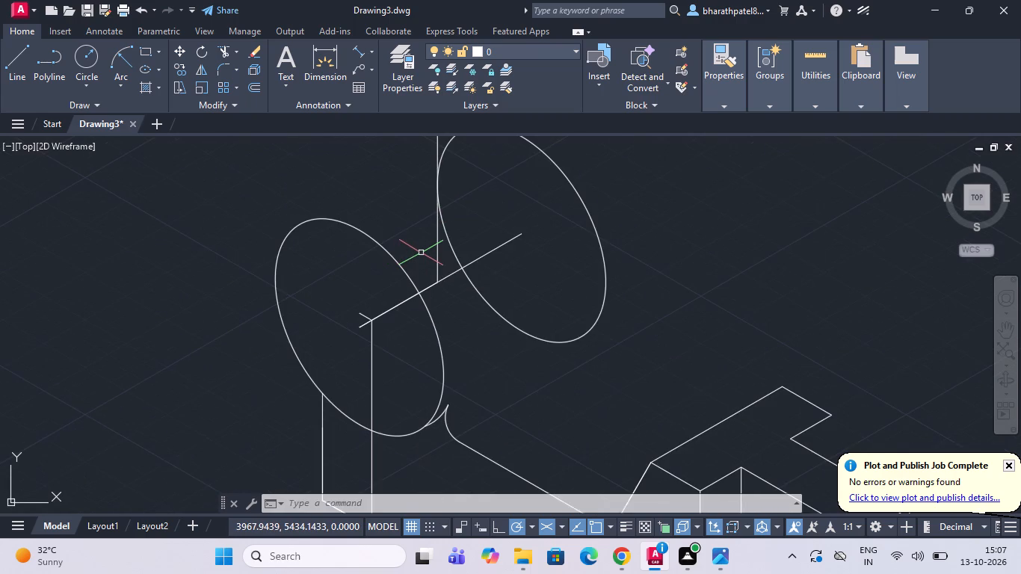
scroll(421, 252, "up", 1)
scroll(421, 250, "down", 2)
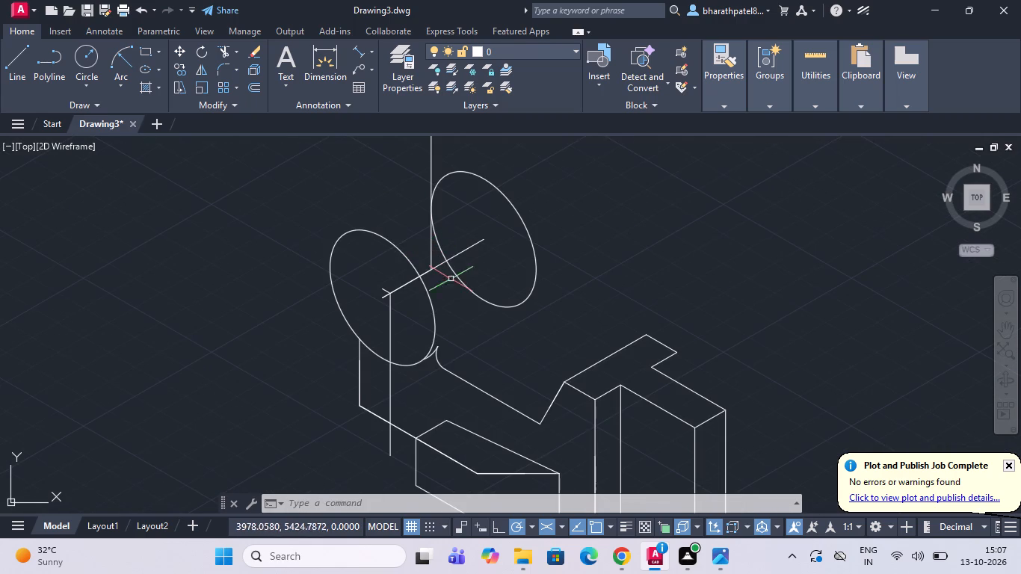
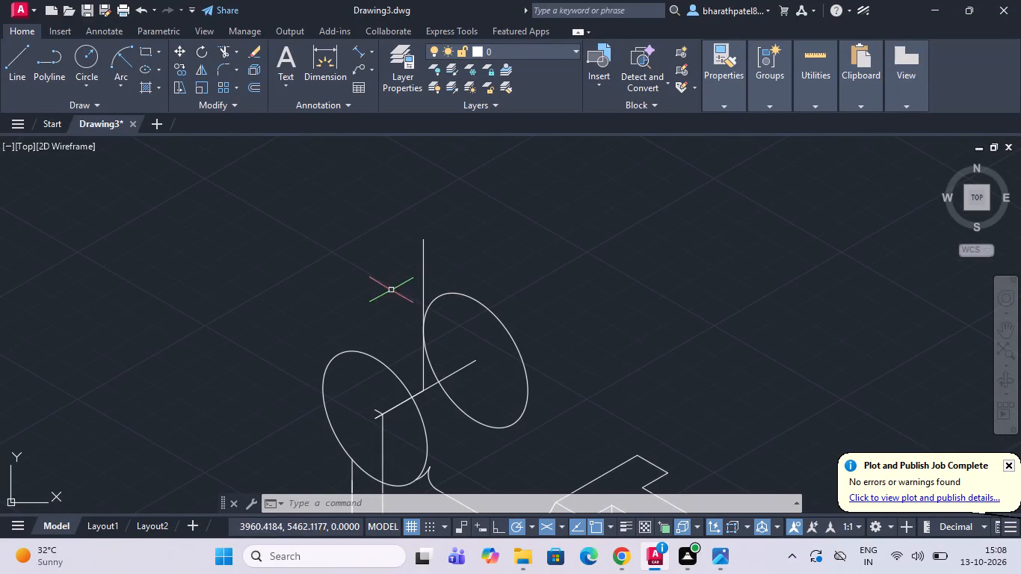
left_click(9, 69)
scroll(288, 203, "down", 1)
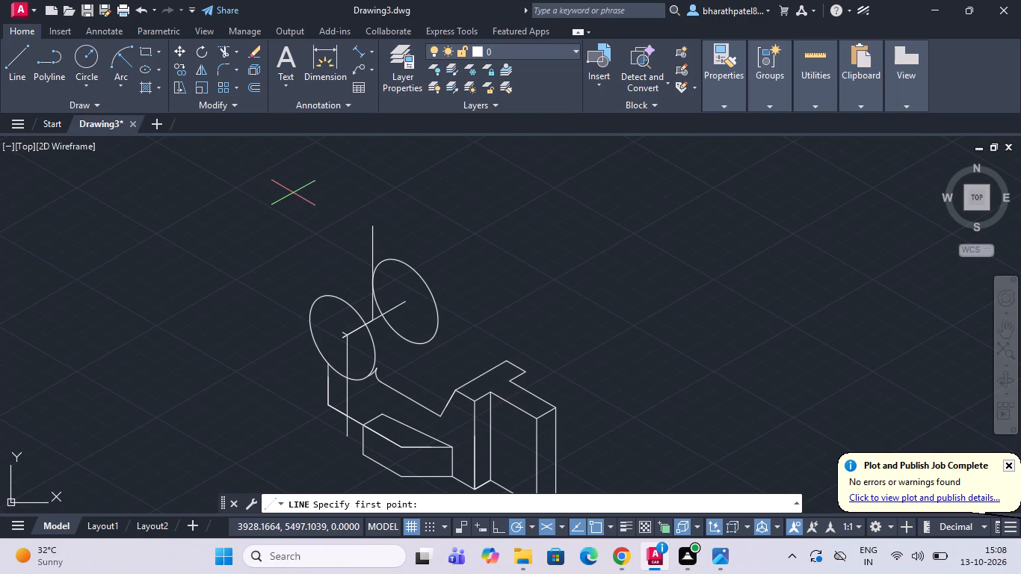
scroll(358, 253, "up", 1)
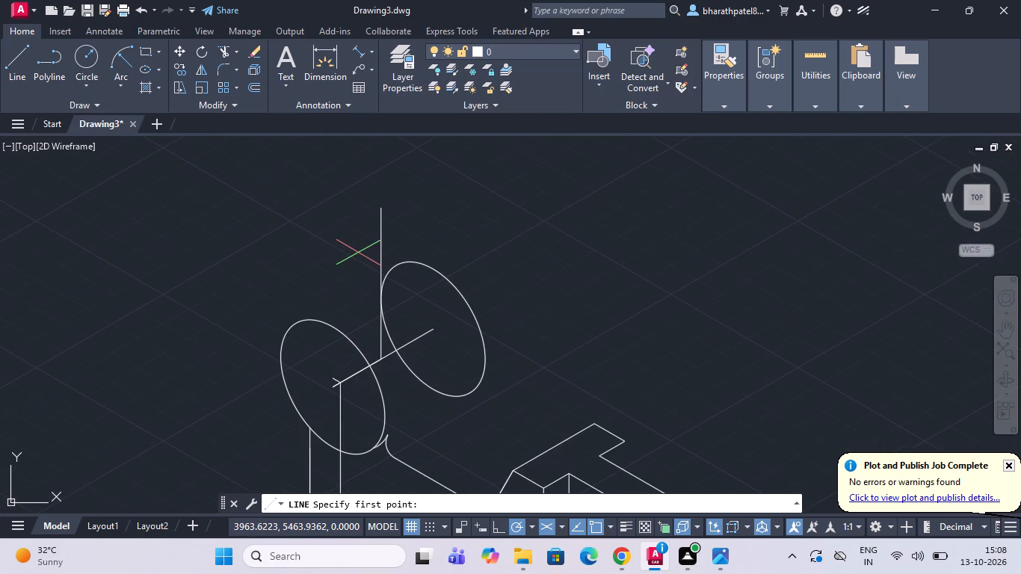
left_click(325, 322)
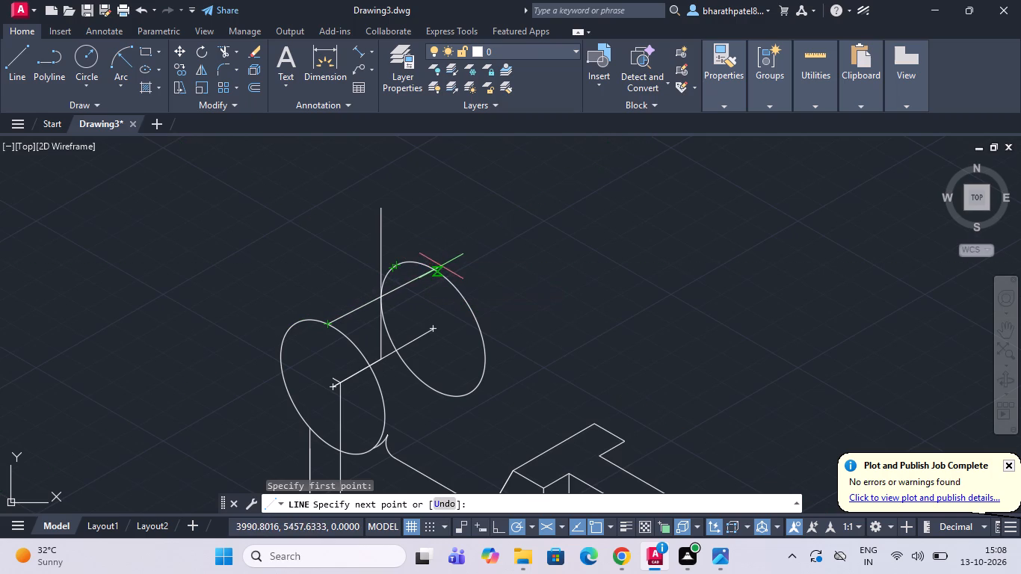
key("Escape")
Draw a 51-unit line at 150° from the lower endpoint of the short 30° segment at the front isocircle's centre.
scroll(434, 247, "down", 1)
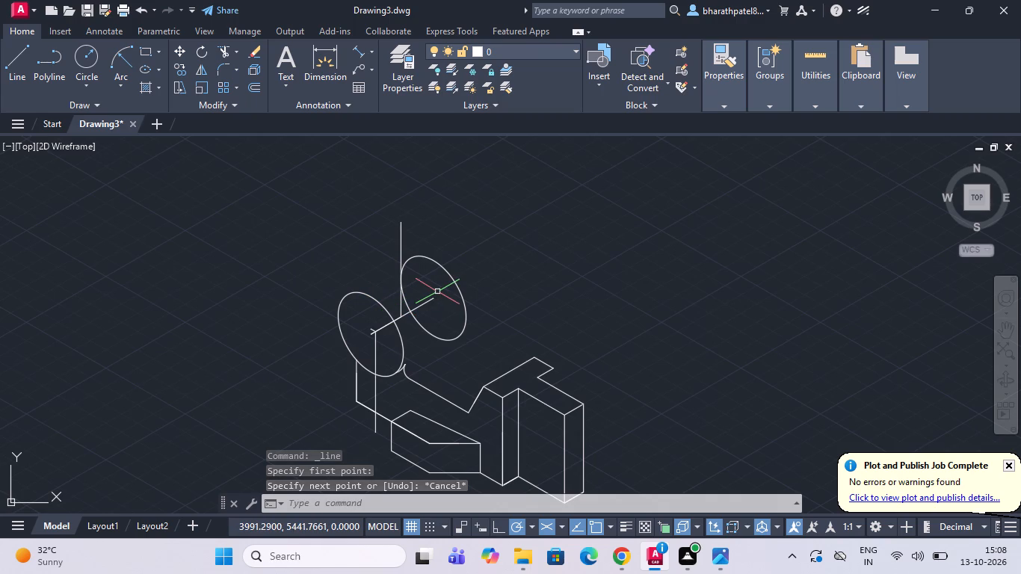
scroll(462, 291, "down", 1)
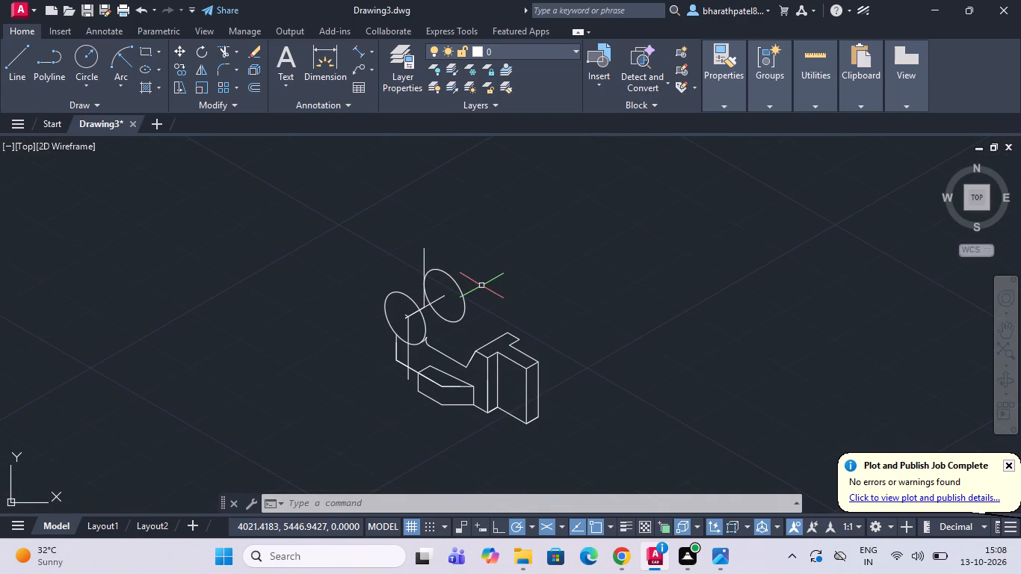
left_click_drag(18, 65, 70, 102)
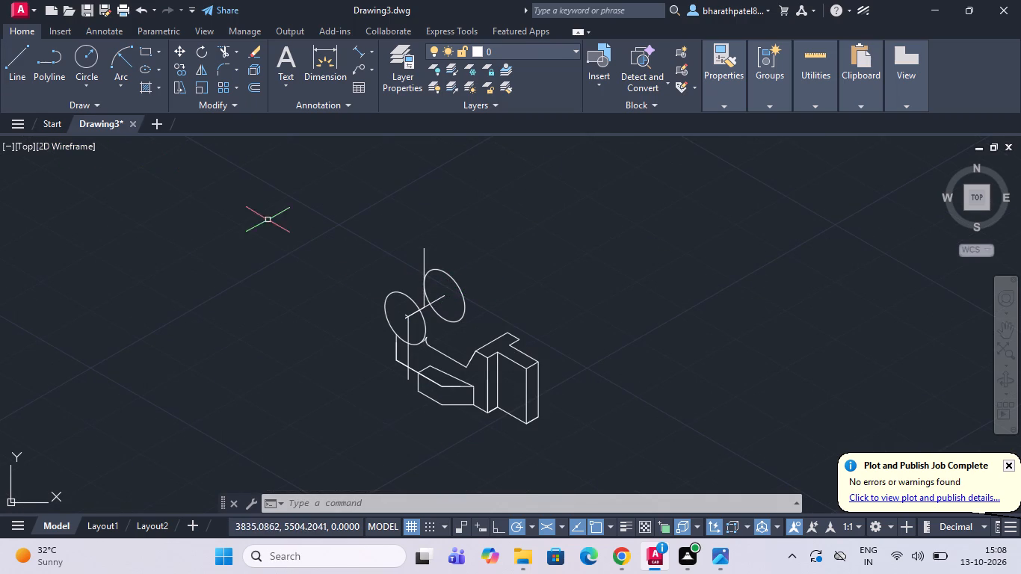
scroll(387, 315, "up", 3)
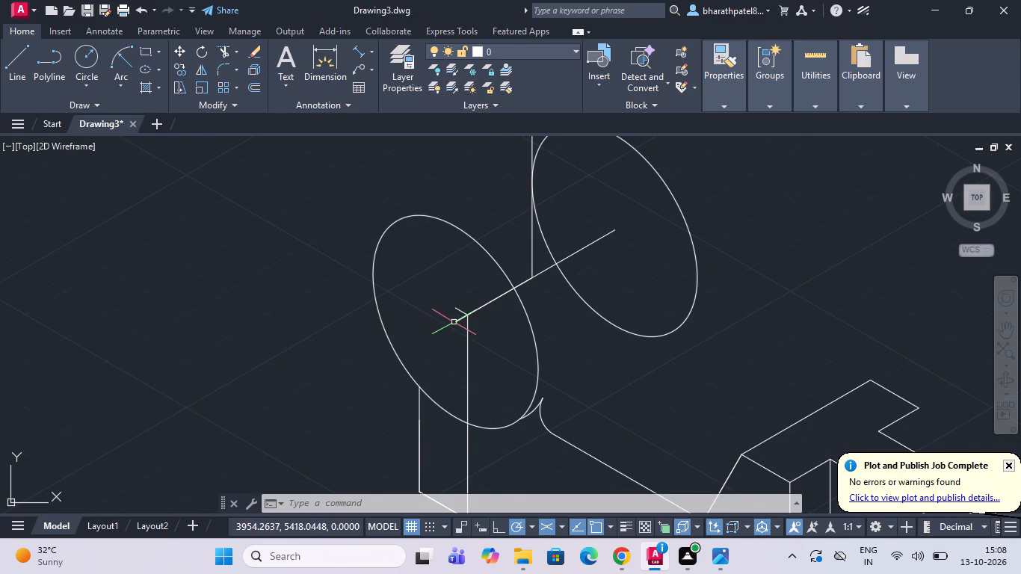
left_click(22, 62)
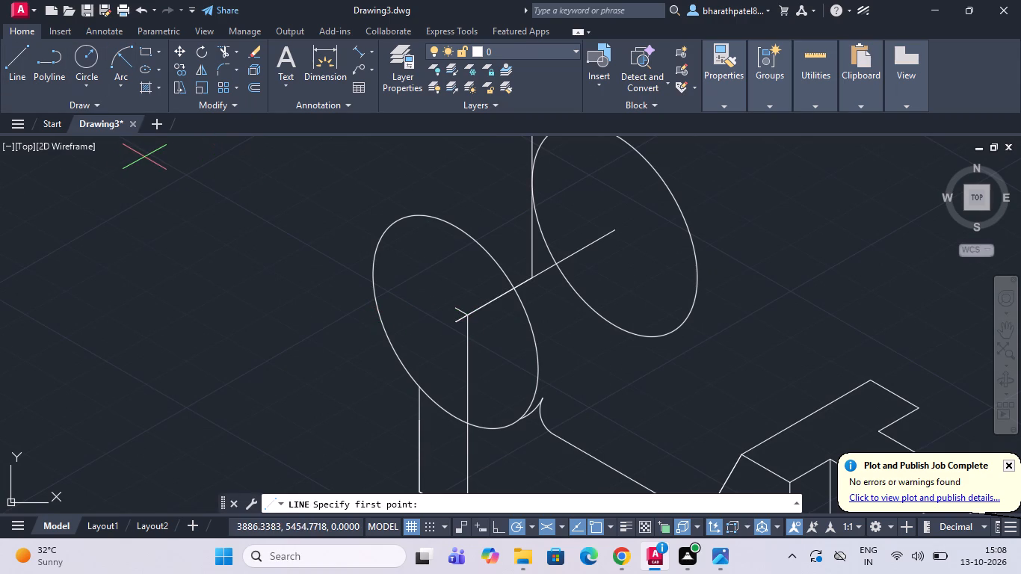
left_click(451, 323)
scroll(451, 321, "down", 2)
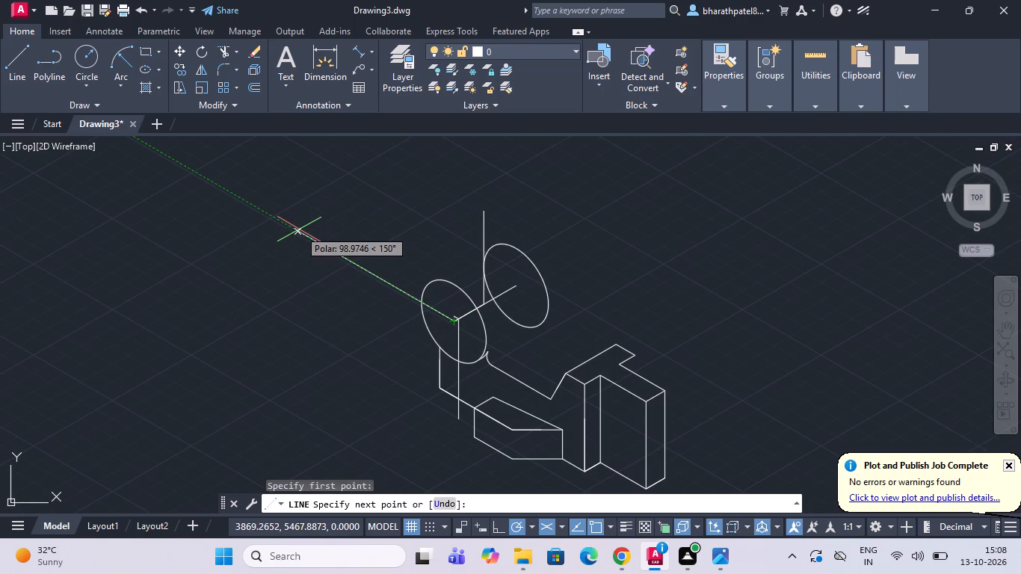
type("51")
key("Return")
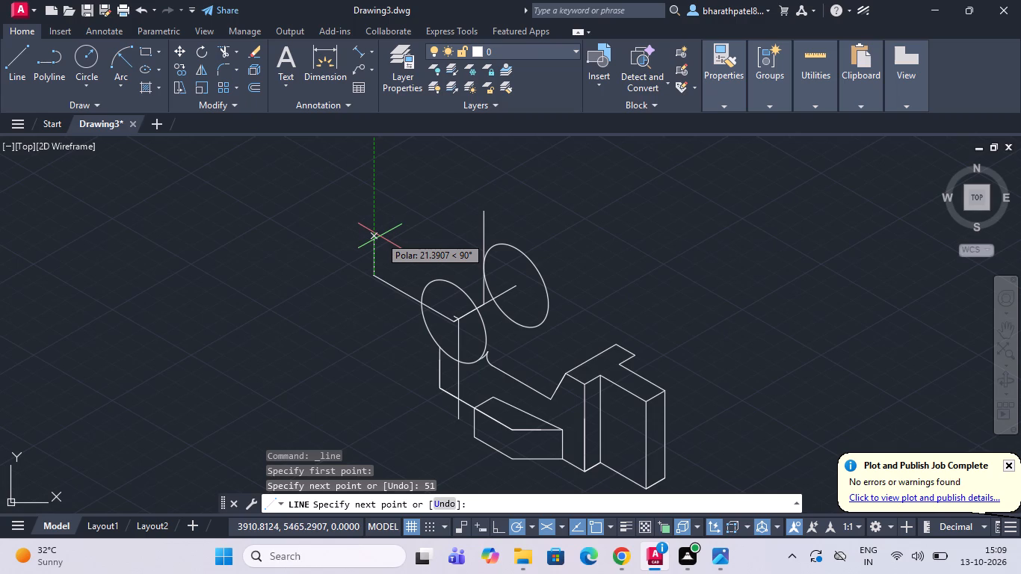
key("Escape")
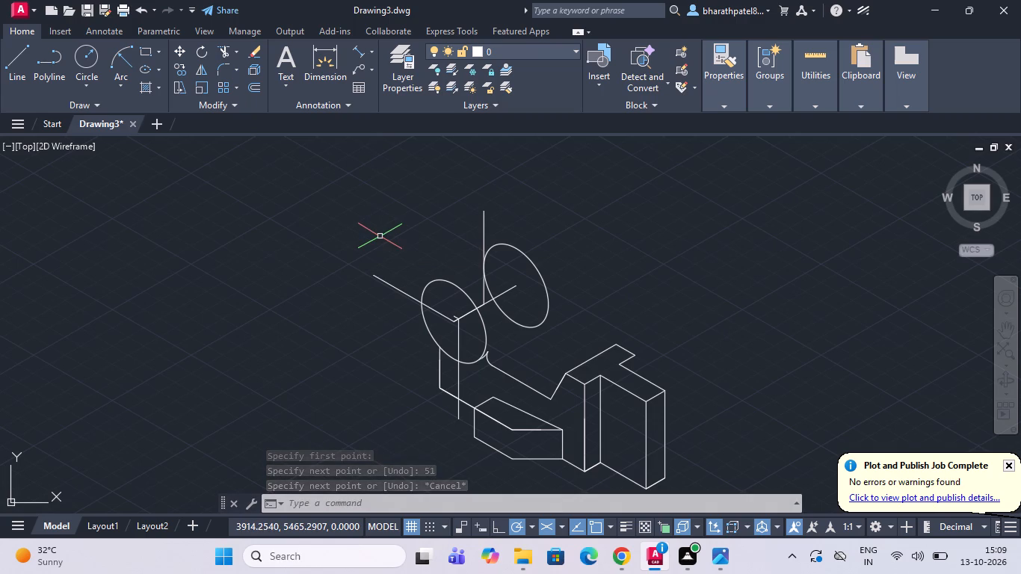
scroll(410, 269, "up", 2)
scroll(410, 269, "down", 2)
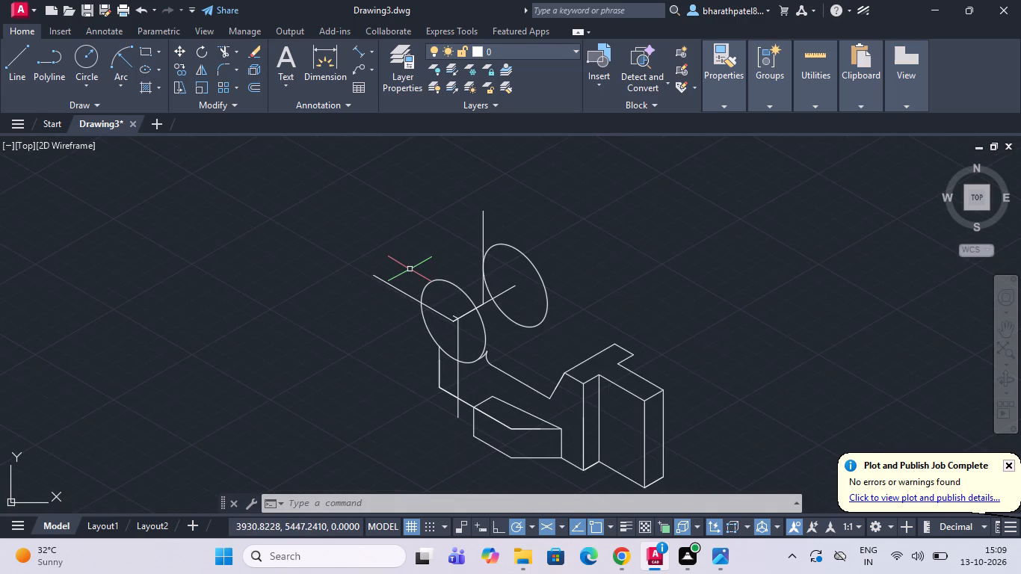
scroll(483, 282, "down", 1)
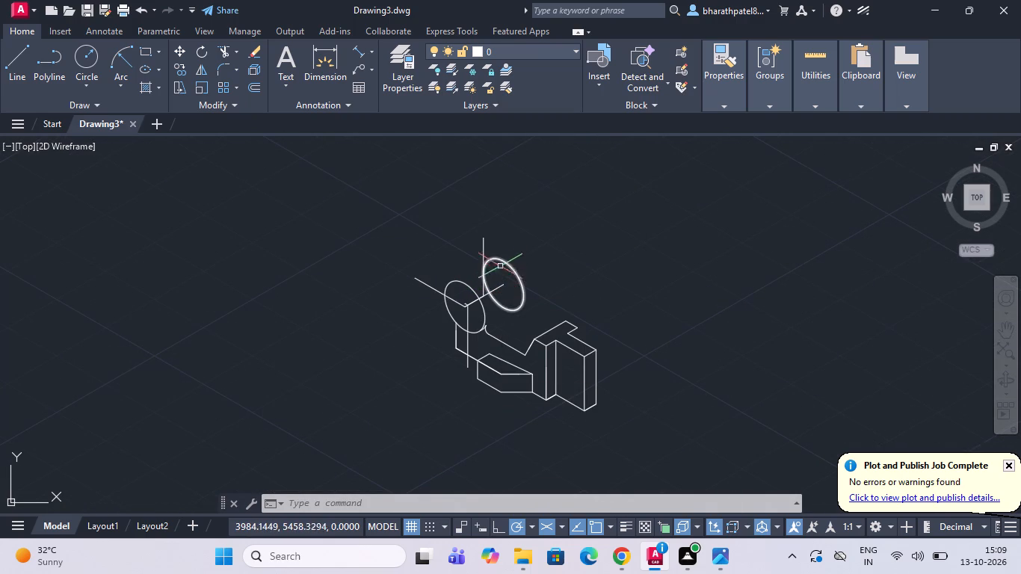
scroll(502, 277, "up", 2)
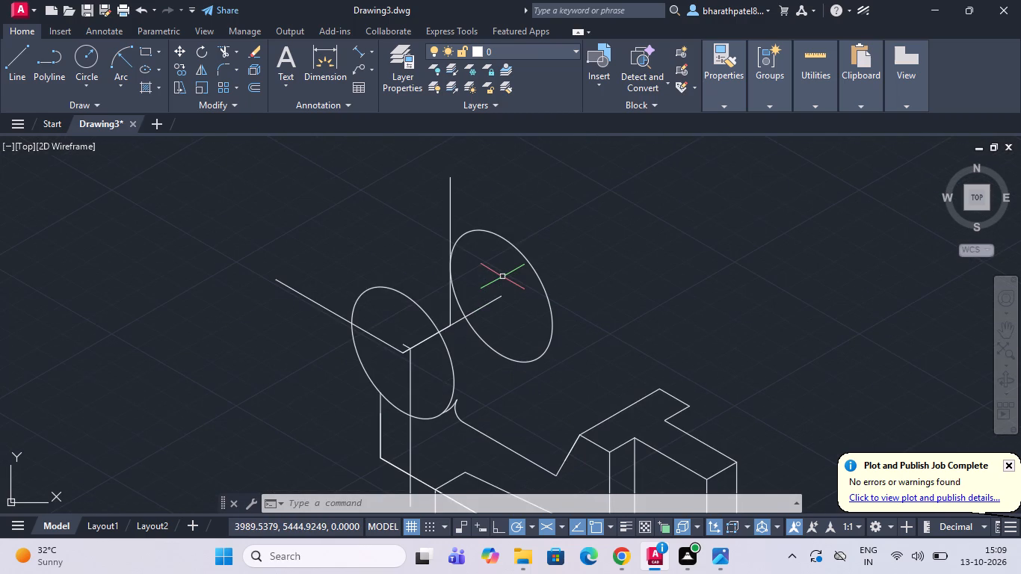
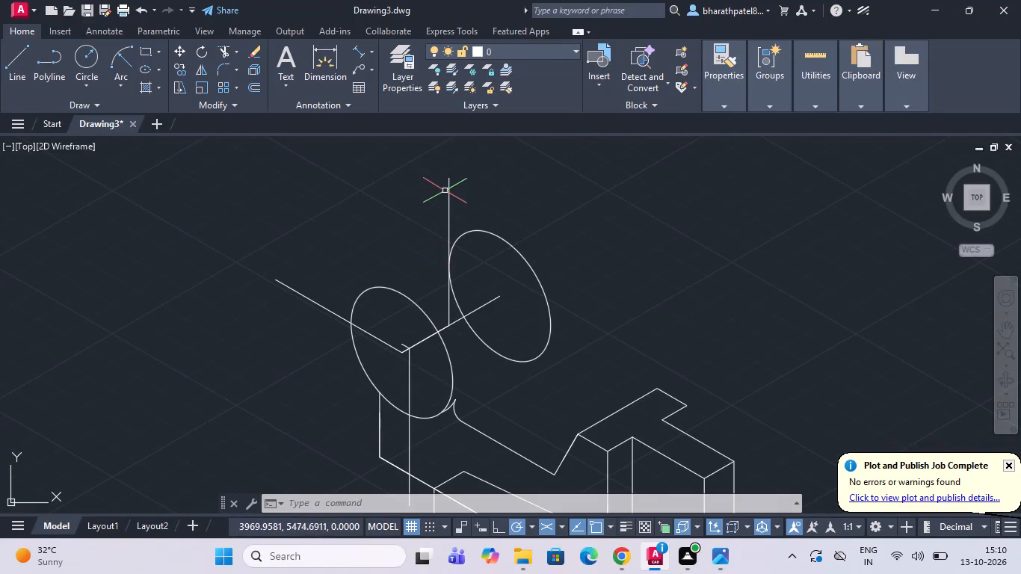
Draw connected lines from the top of the vertical construction line: 9.5 at 210°, 19 at 30°, and about 33 units straight down.
left_click(7, 68)
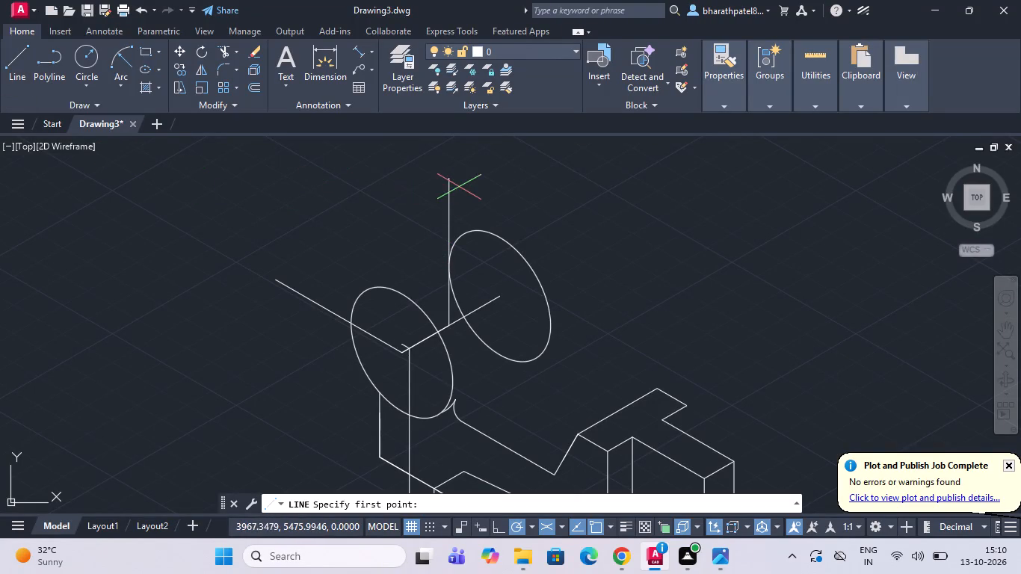
left_click(453, 179)
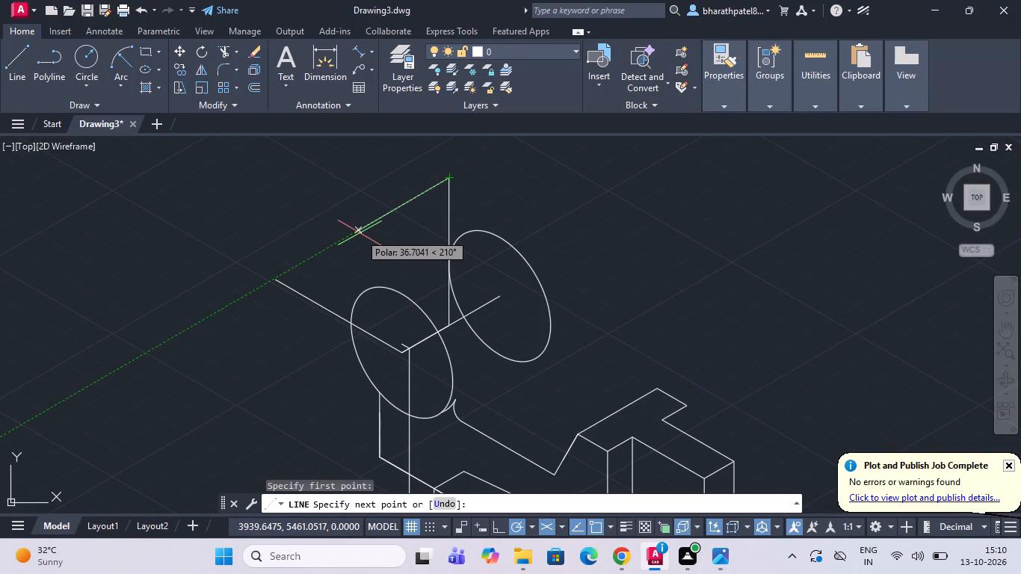
key("9")
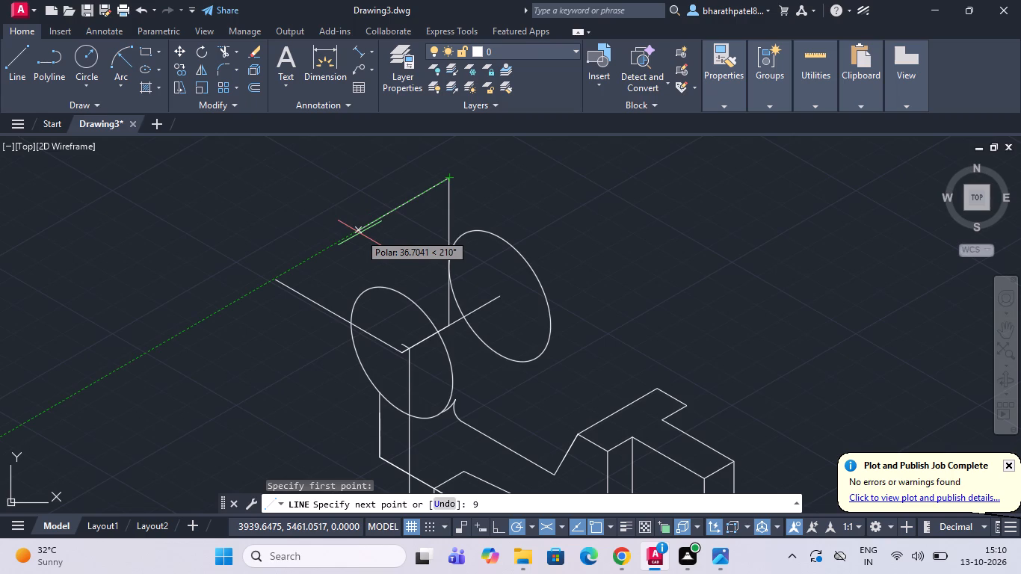
type(".5")
key("Return")
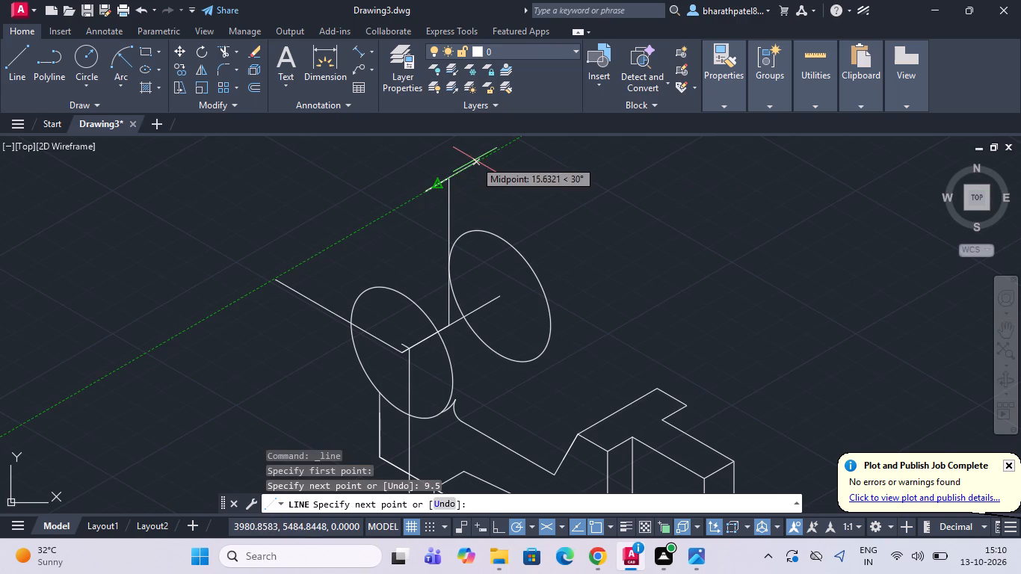
scroll(480, 156, "down", 2)
scroll(484, 153, "up", 1)
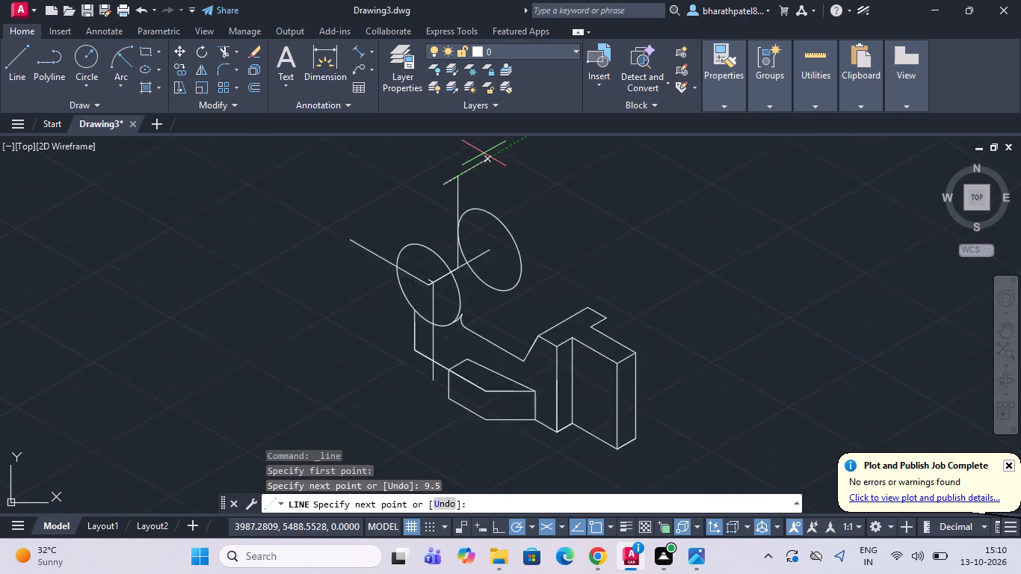
scroll(484, 153, "up", 2)
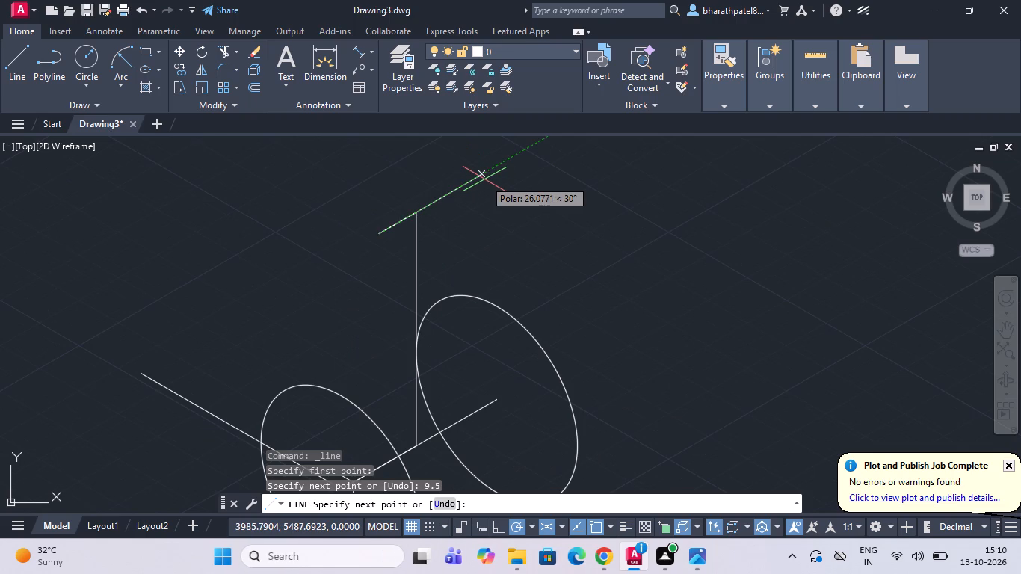
type("19")
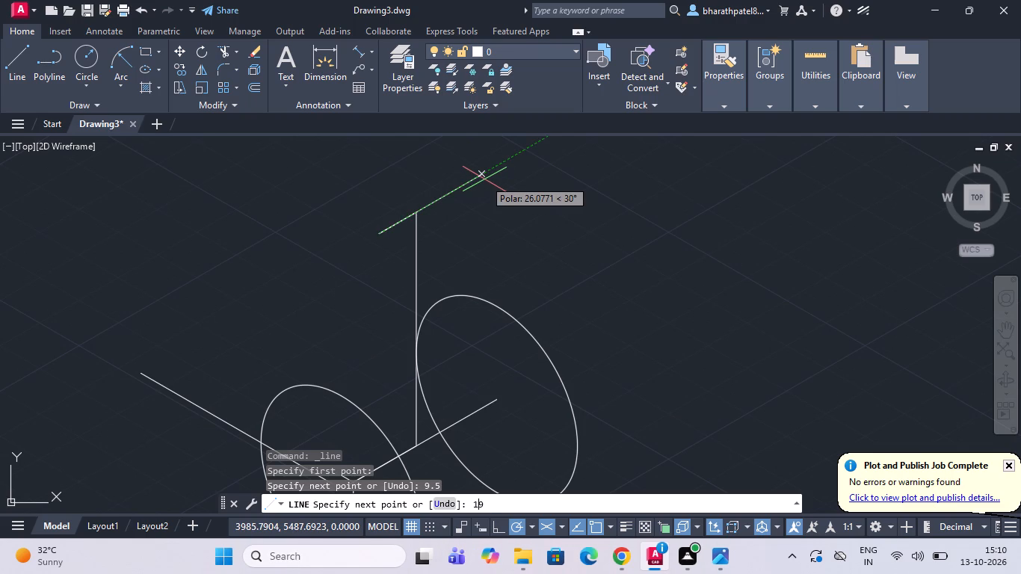
key("Return")
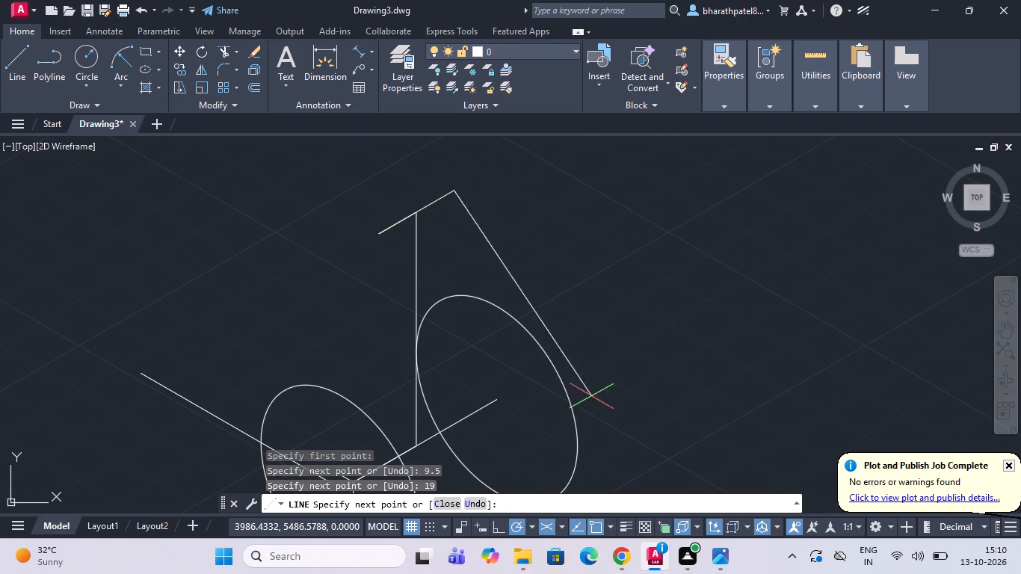
left_click(455, 341)
key("Escape")
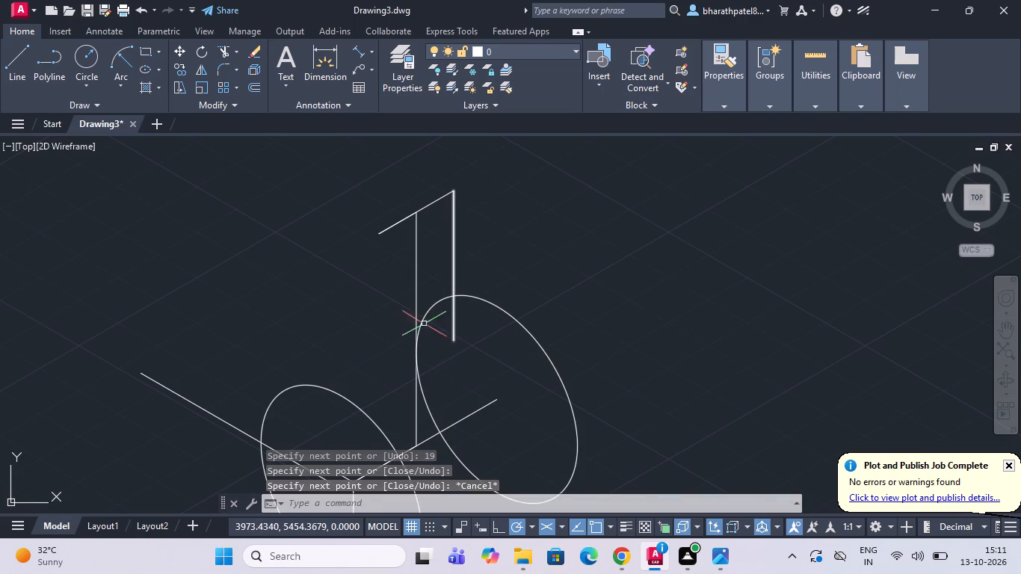
Draw a 9.5-unit line at 30° from the front isocircle's centre, ending with a vertical tick about 3.3 units high.
left_click(16, 62)
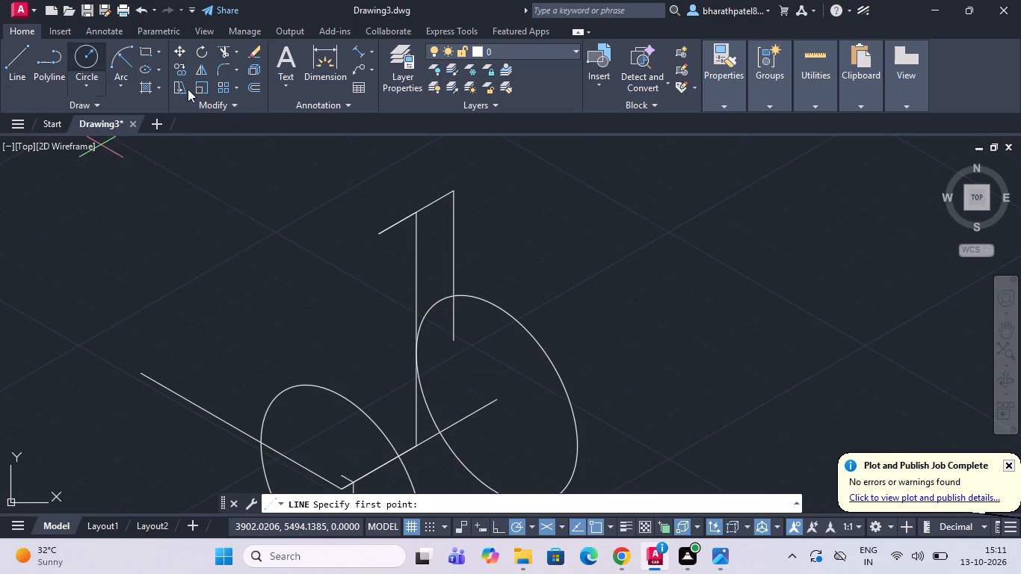
scroll(315, 206, "down", 1)
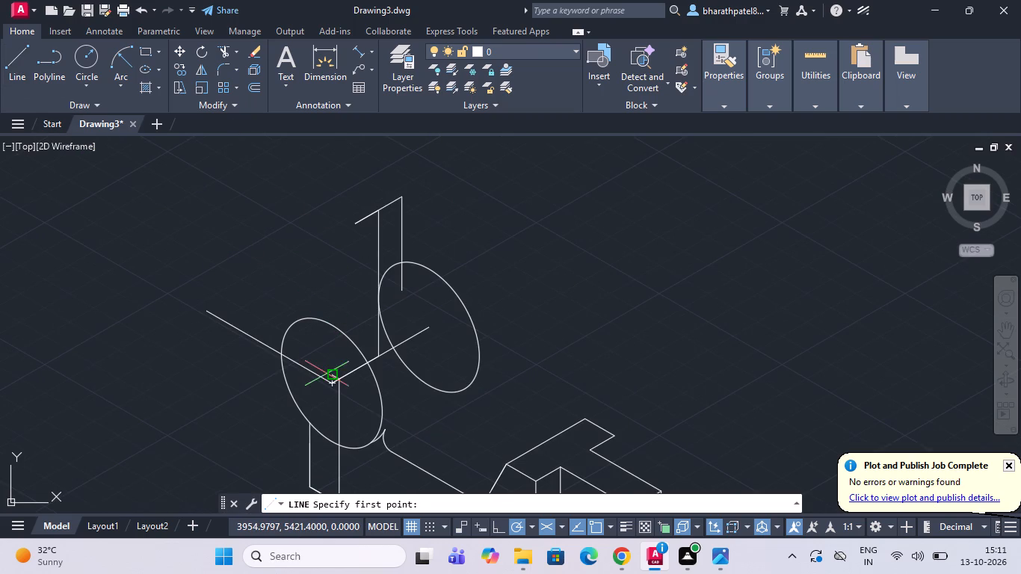
scroll(330, 388, "up", 3)
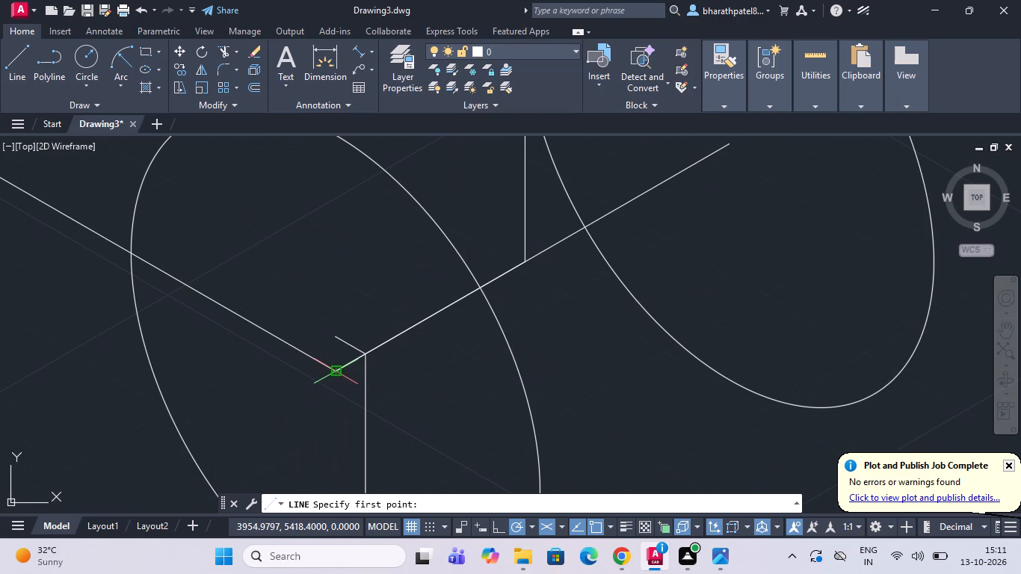
left_click(331, 370)
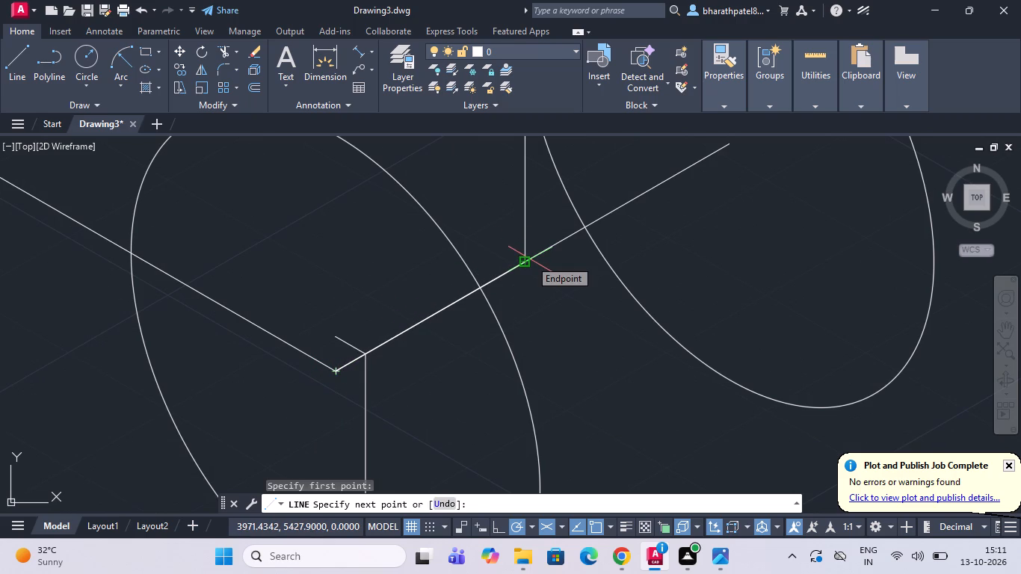
type("9.")
key("5")
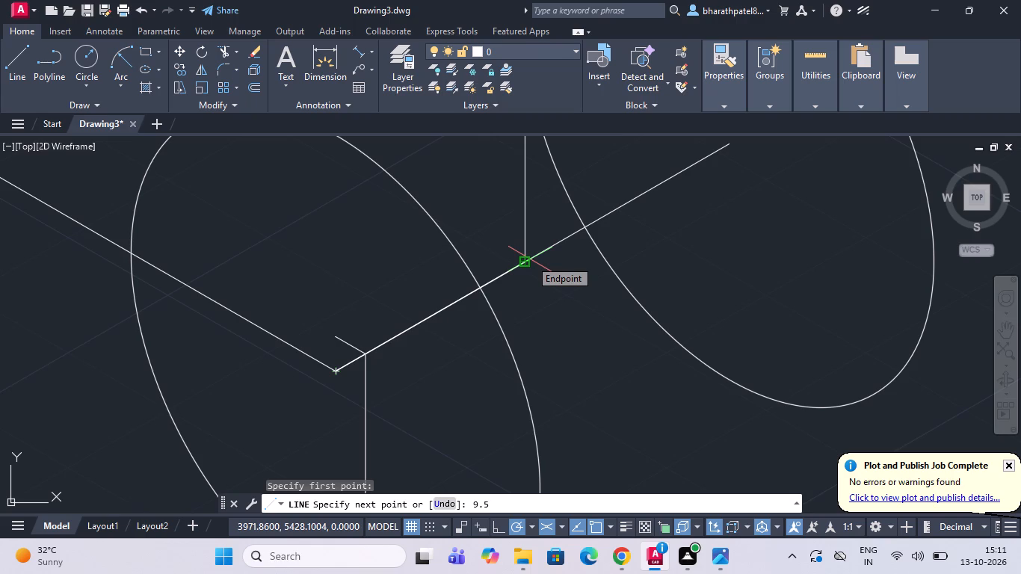
key("Return")
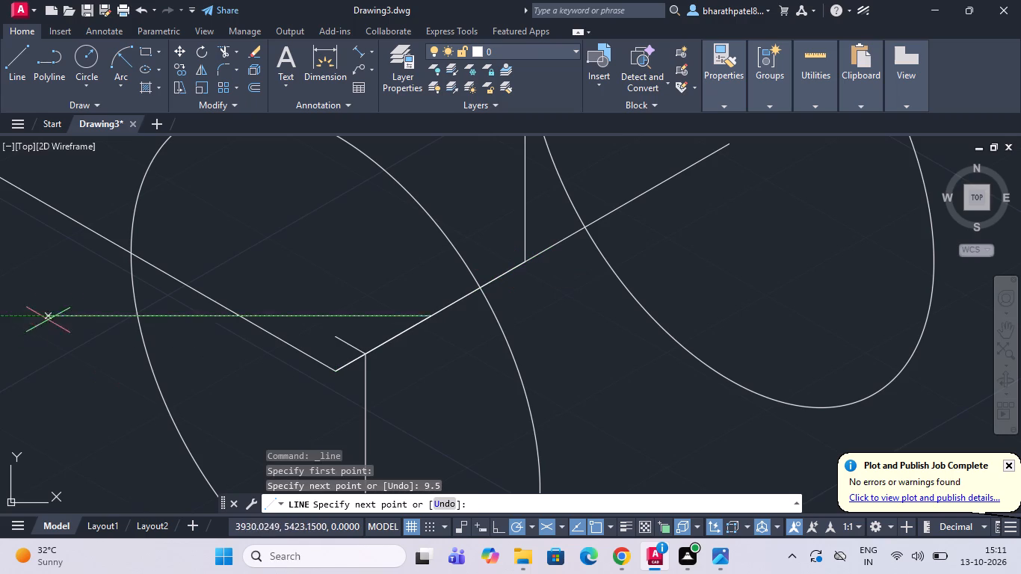
left_click(431, 278)
key("Escape")
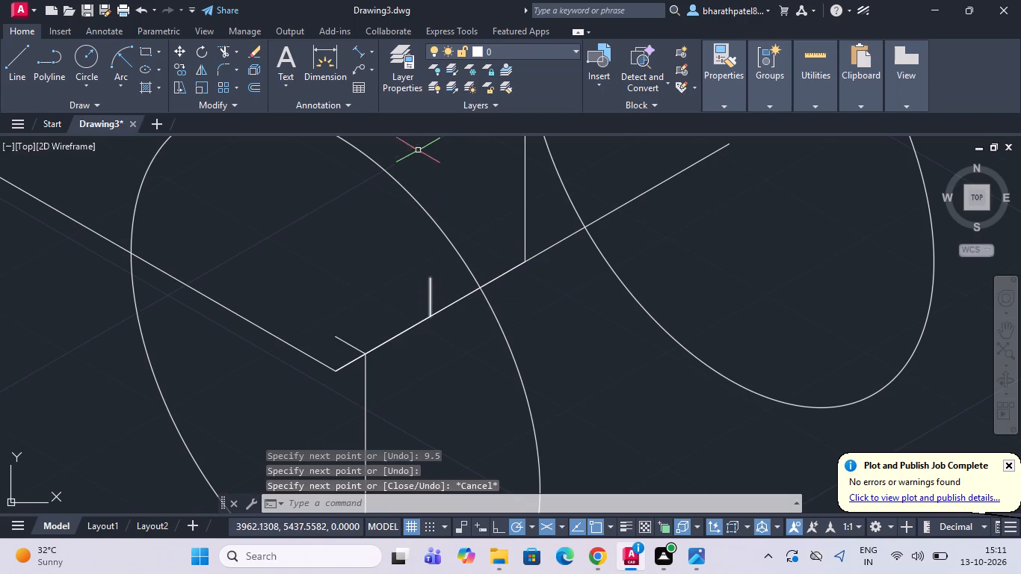
Copy the front isocircle from its centre to the end of the 9.5-unit line on the boss axis.
left_click(403, 188)
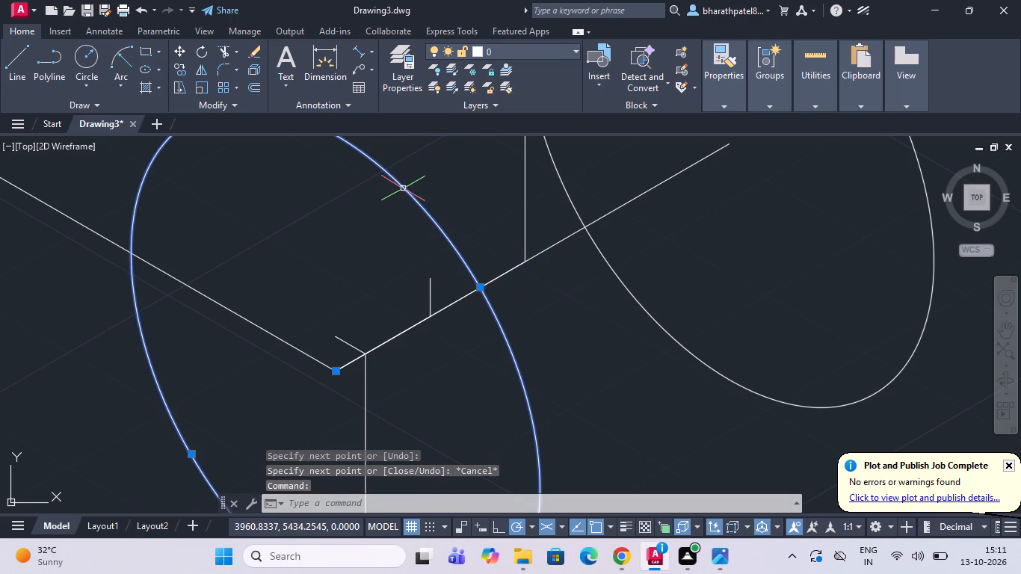
left_click(177, 69)
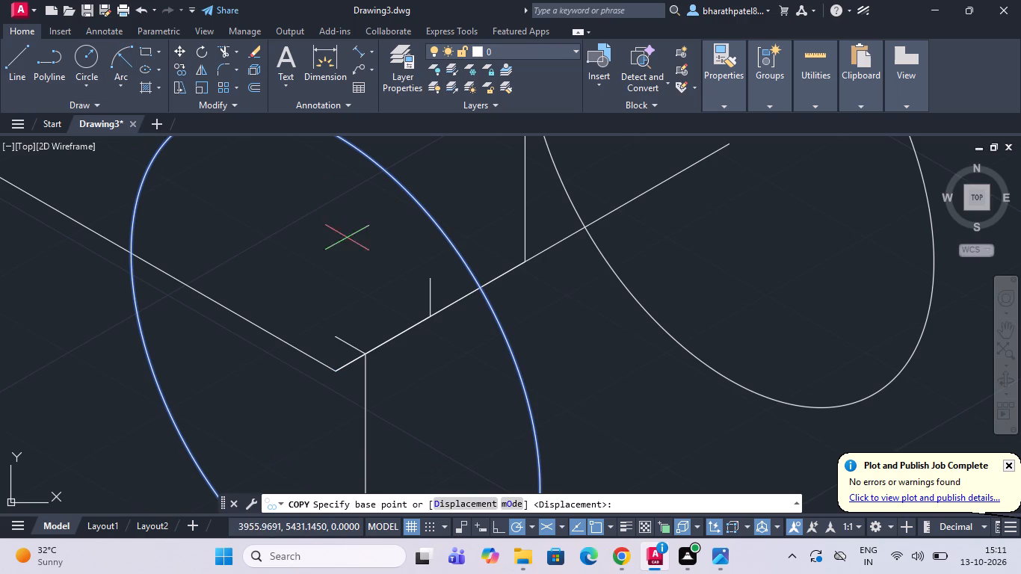
left_click(336, 368)
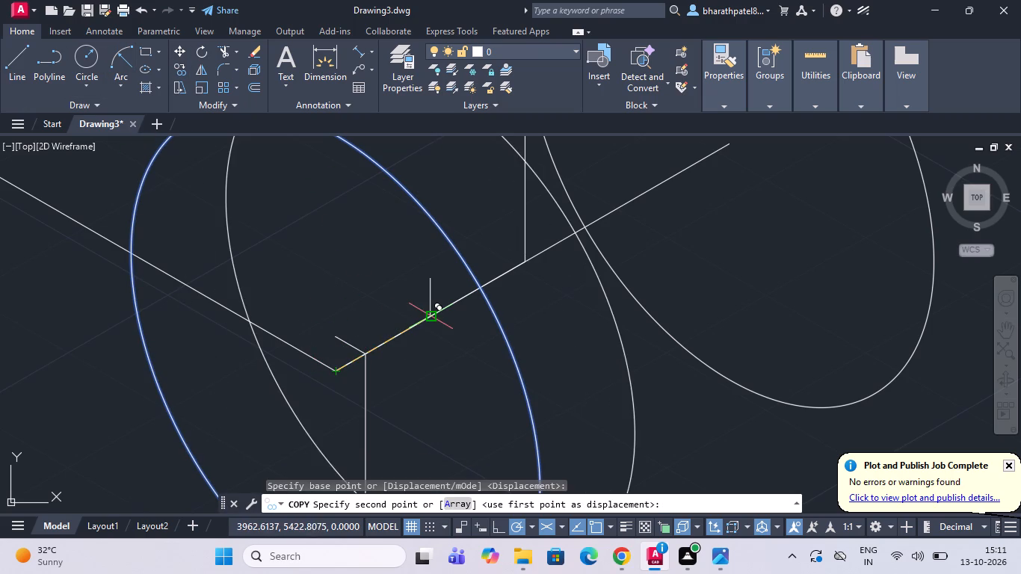
scroll(432, 315, "up", 3)
left_click(419, 318)
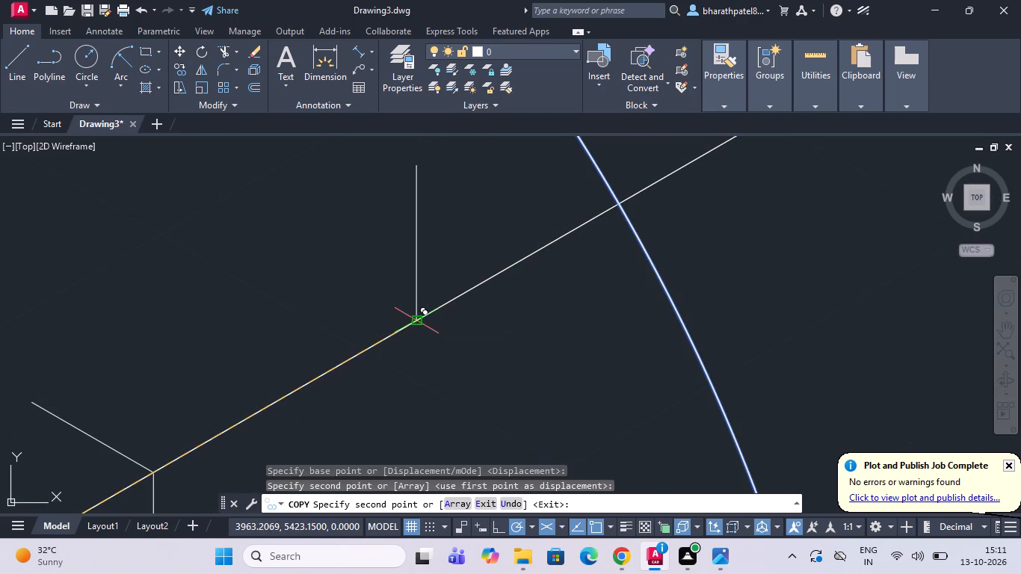
scroll(419, 320, "down", 4)
key("Escape")
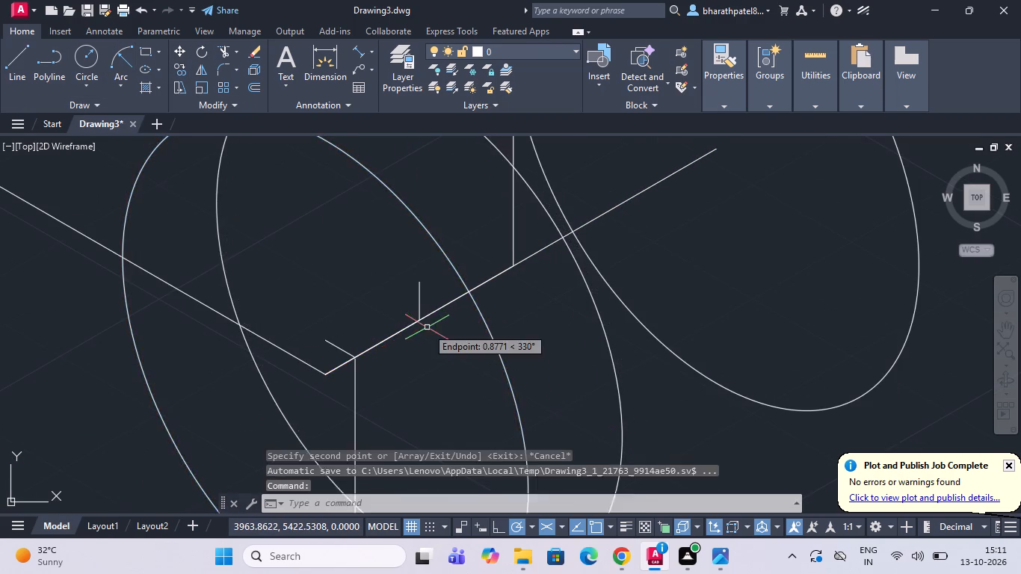
Draw a 19-unit line at 30° along the boss axis from the copied isocircle's centre, ending with a short vertical tick.
scroll(427, 327, "down", 3)
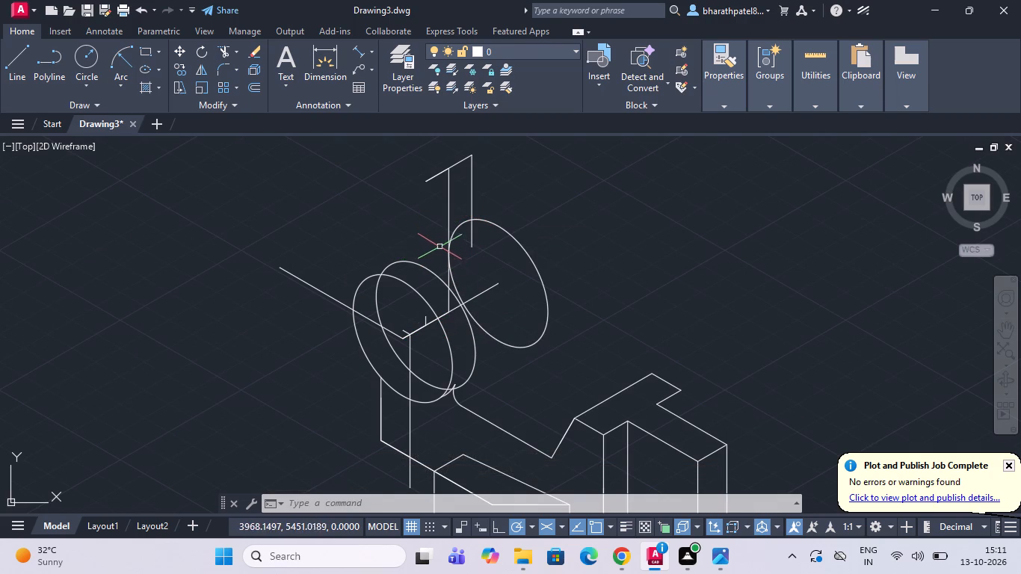
left_click_drag(3, 60, 20, 67)
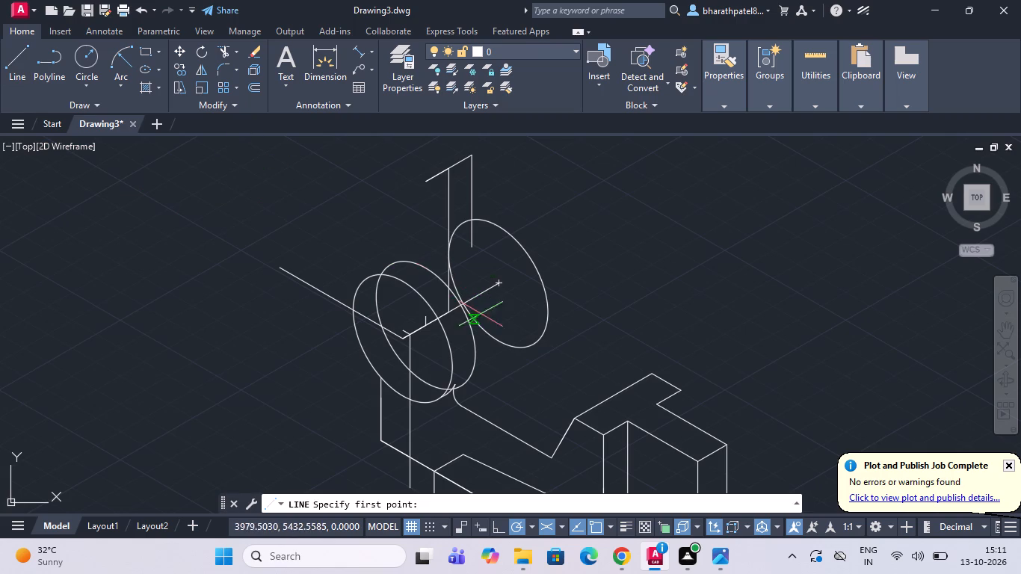
scroll(444, 321, "up", 3)
left_click(363, 334)
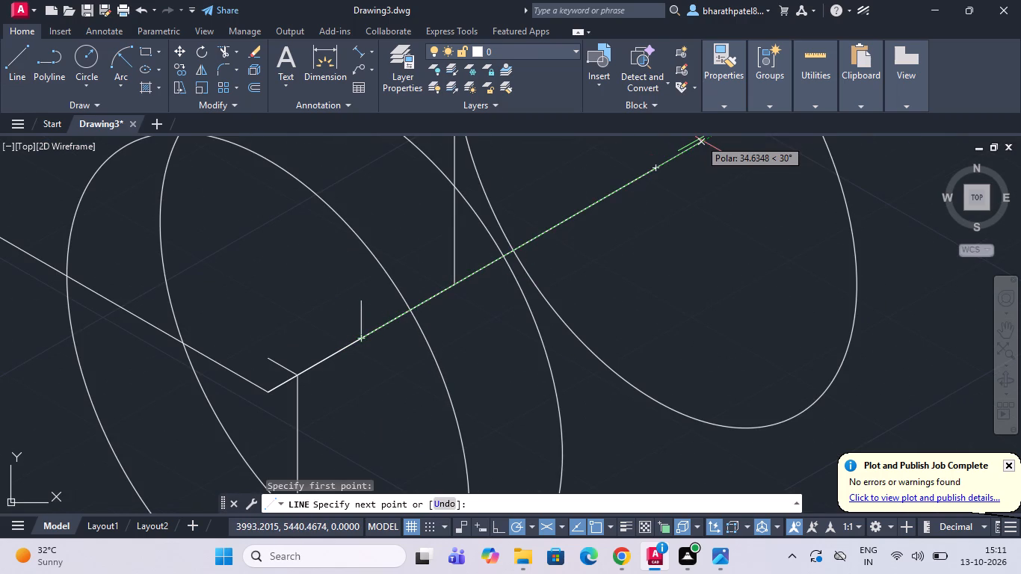
type("19")
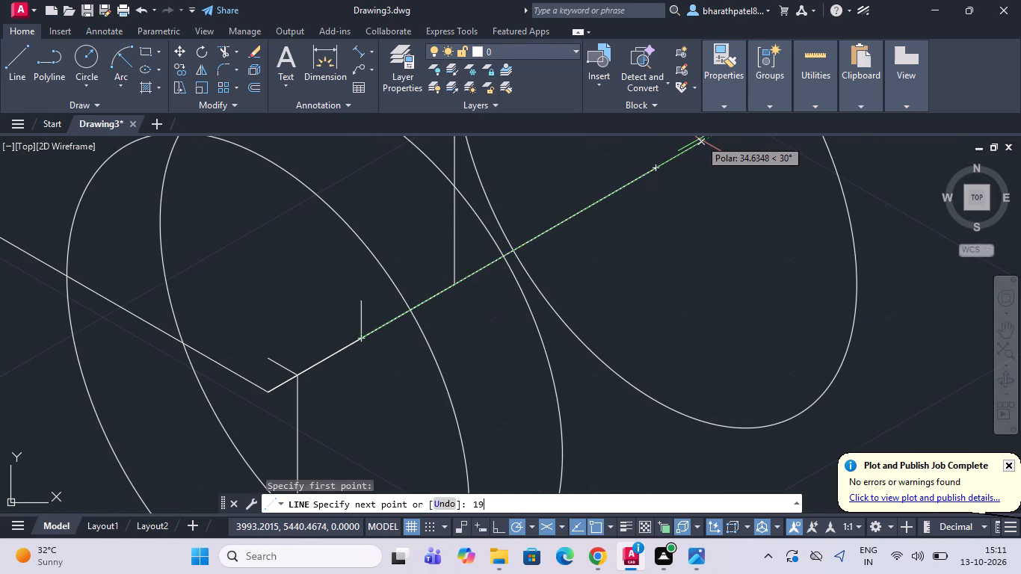
key("Return")
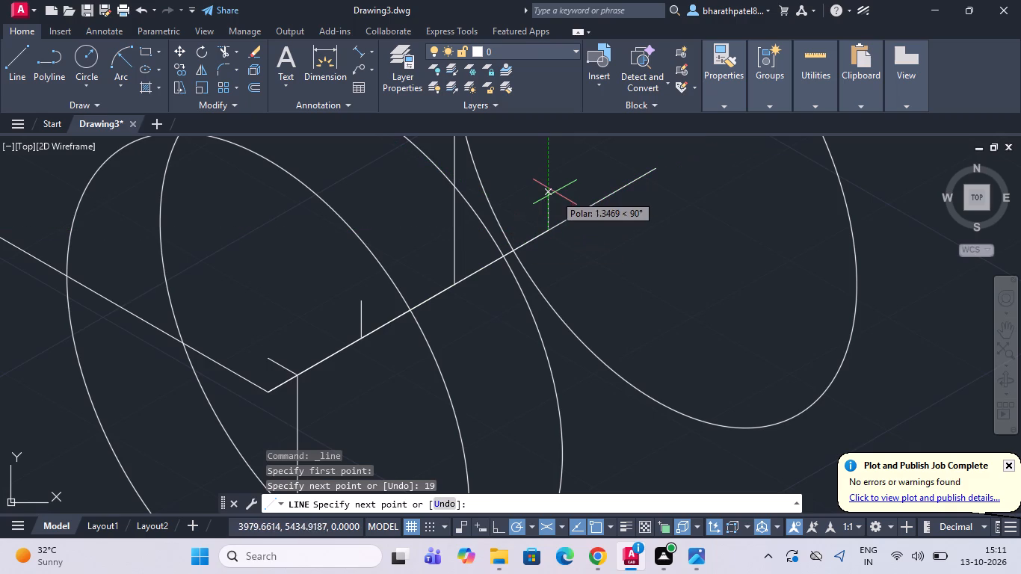
left_click(555, 192)
key("Escape")
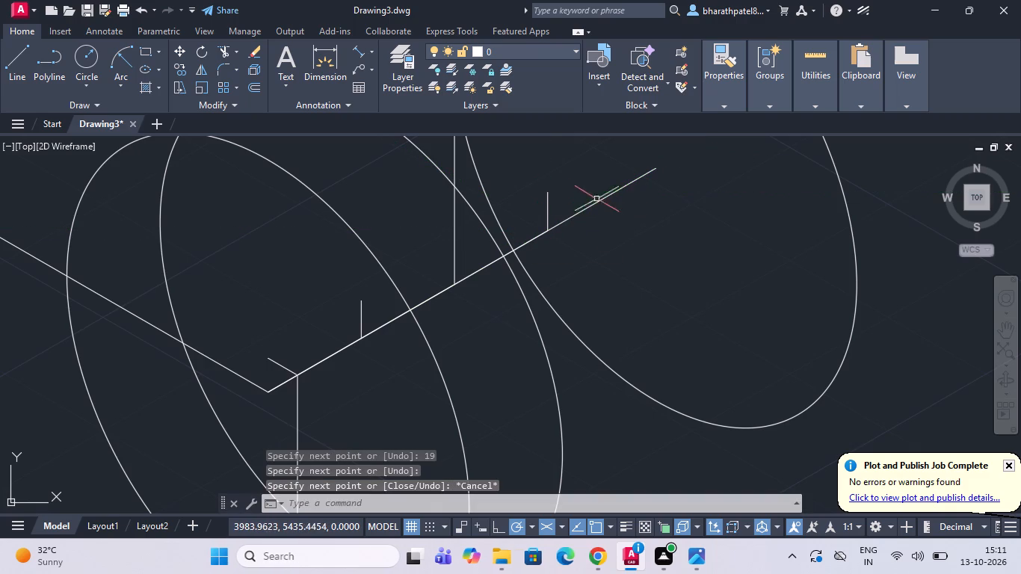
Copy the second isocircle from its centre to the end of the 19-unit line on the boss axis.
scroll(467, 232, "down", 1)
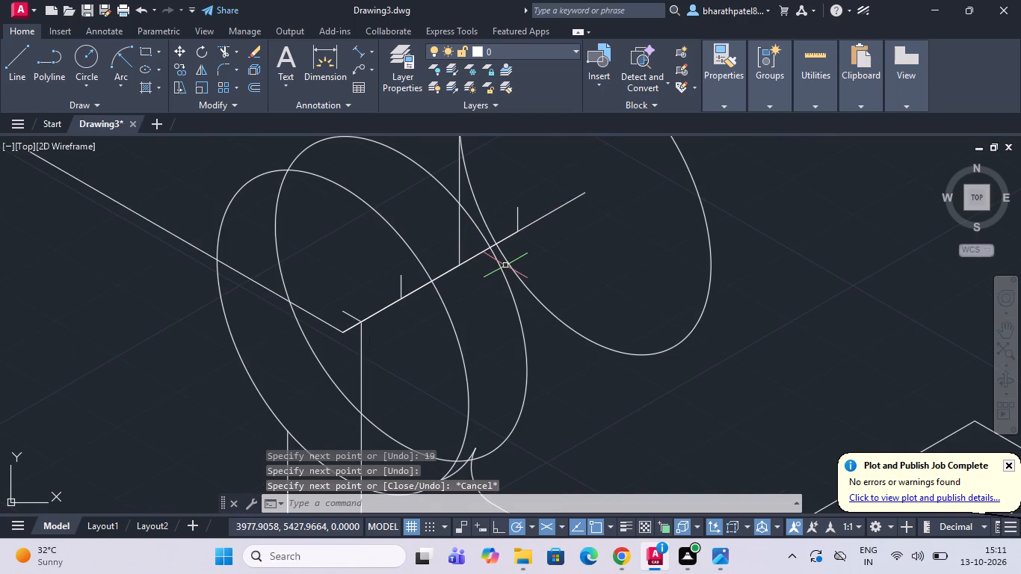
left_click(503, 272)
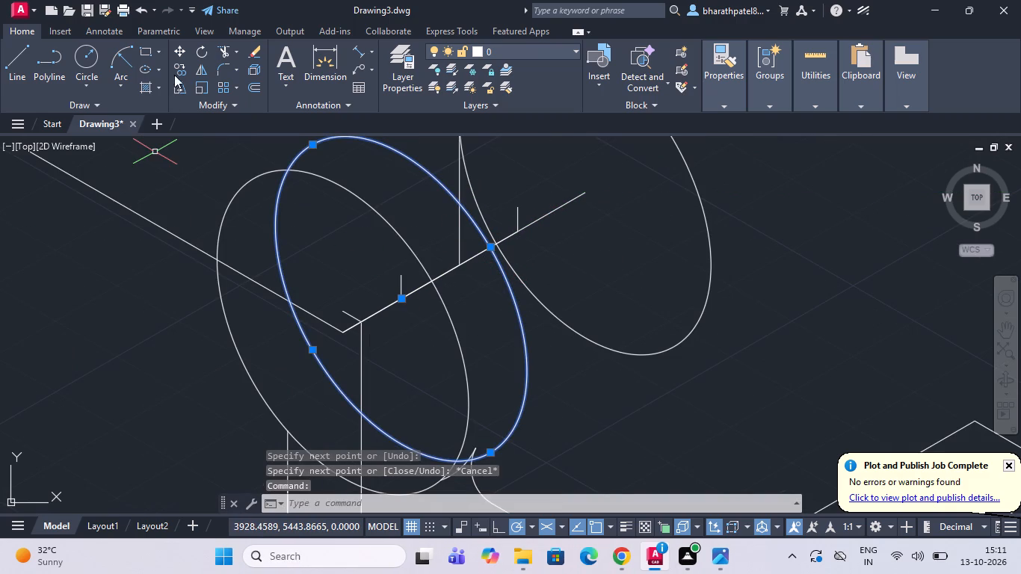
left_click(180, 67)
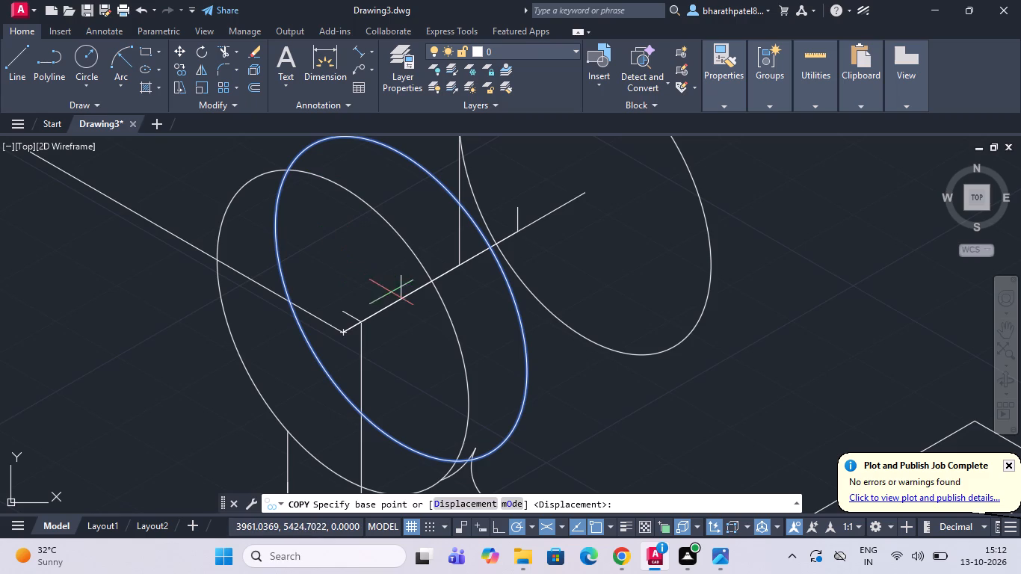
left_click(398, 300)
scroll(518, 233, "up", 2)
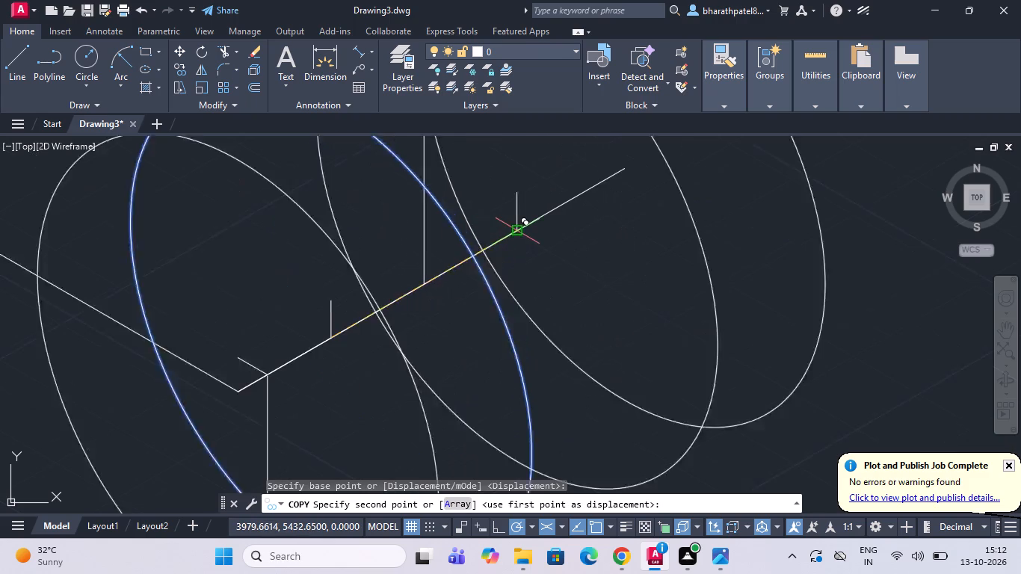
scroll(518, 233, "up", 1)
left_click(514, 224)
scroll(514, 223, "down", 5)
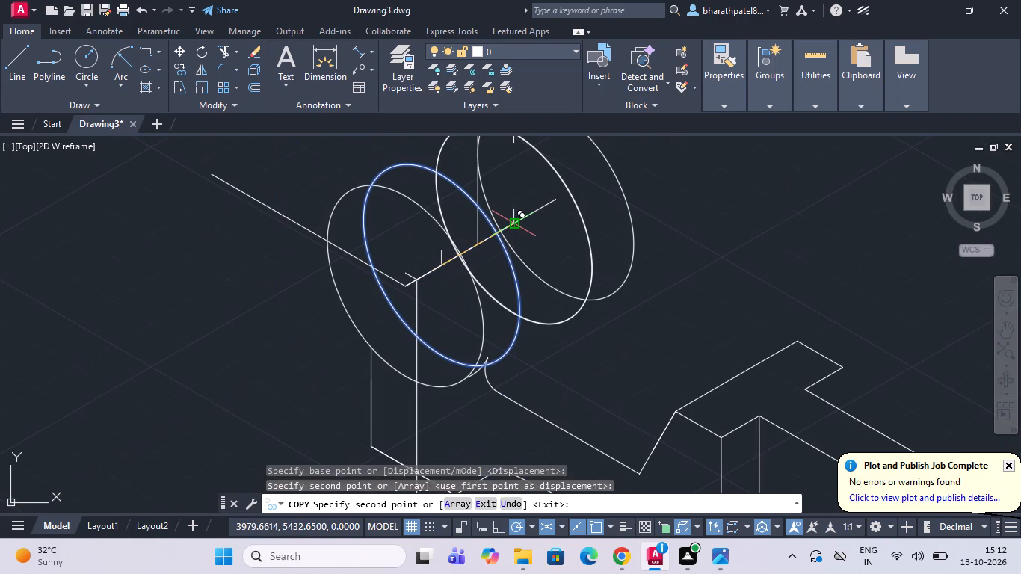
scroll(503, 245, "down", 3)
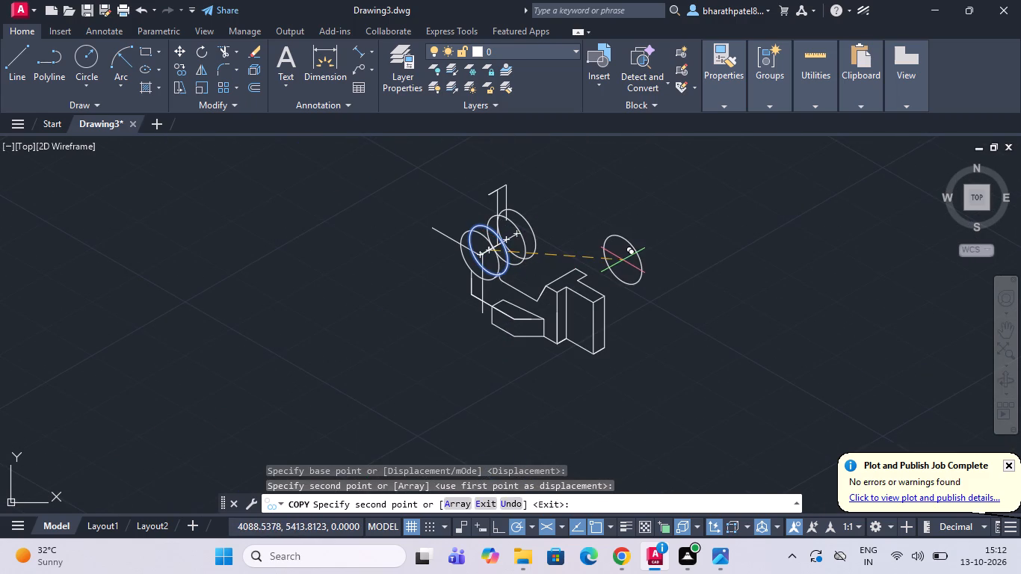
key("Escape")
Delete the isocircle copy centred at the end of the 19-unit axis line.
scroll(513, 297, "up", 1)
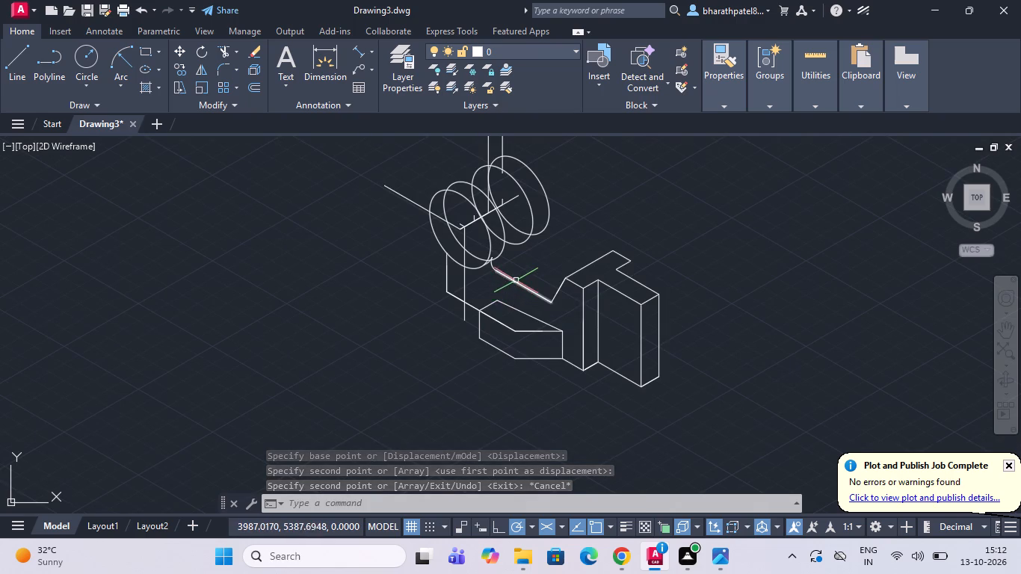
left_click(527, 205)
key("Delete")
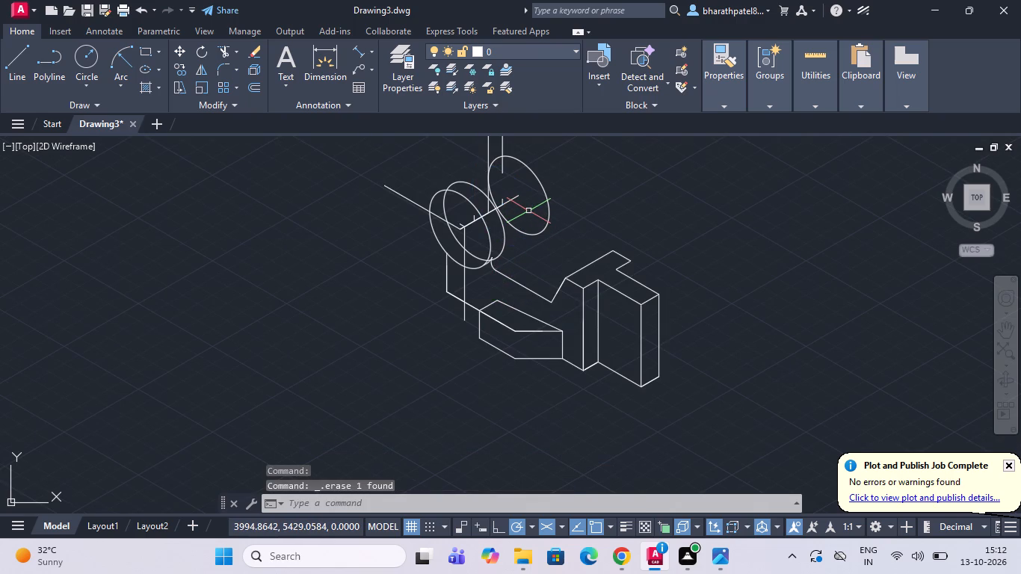
Draw a vertical line upward from the front isocircle's centre, extending well above the top of the isocircle.
scroll(511, 227, "up", 3)
scroll(510, 228, "down", 2)
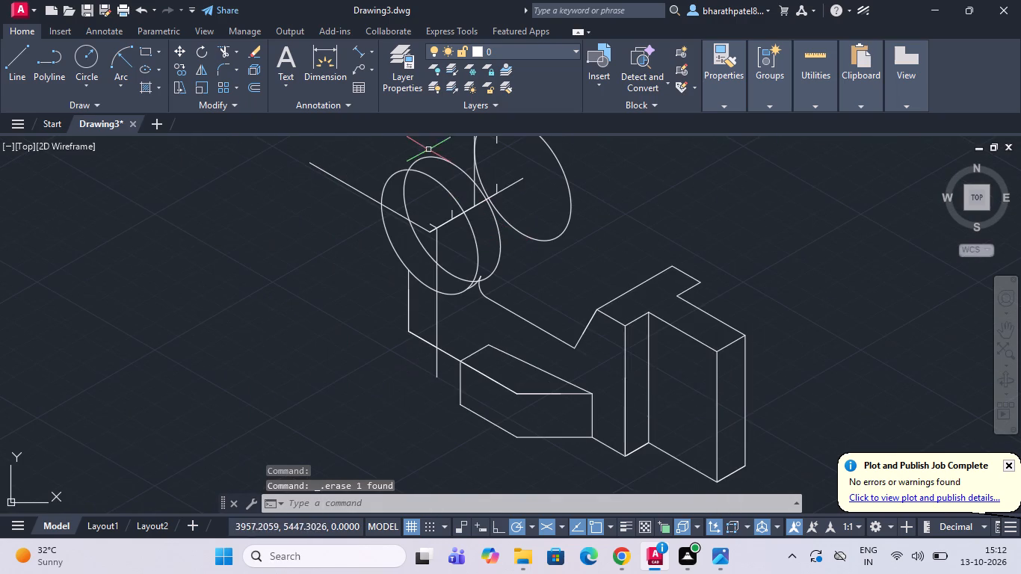
scroll(424, 140, "up", 2)
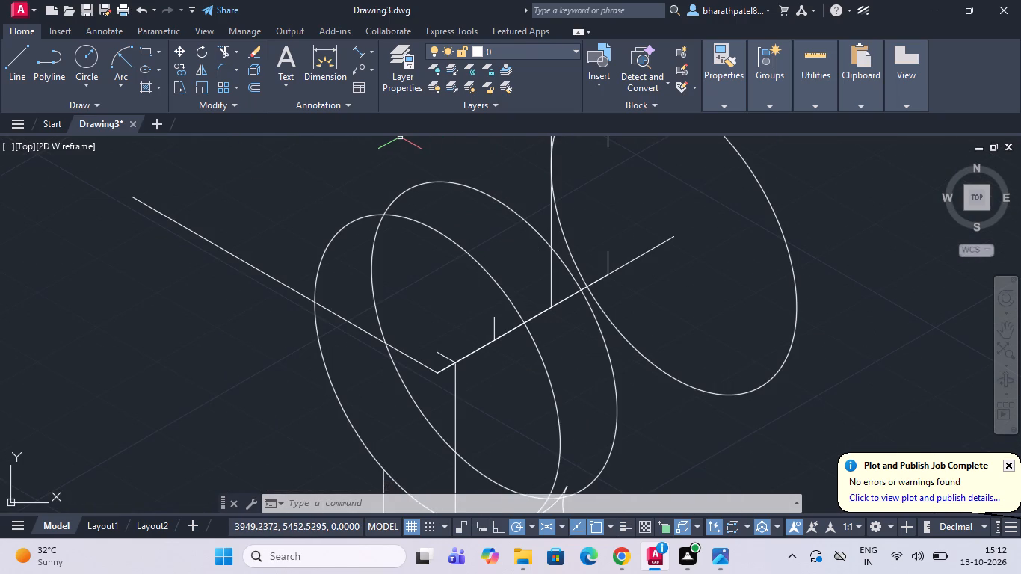
left_click(14, 56)
scroll(231, 260, "down", 2)
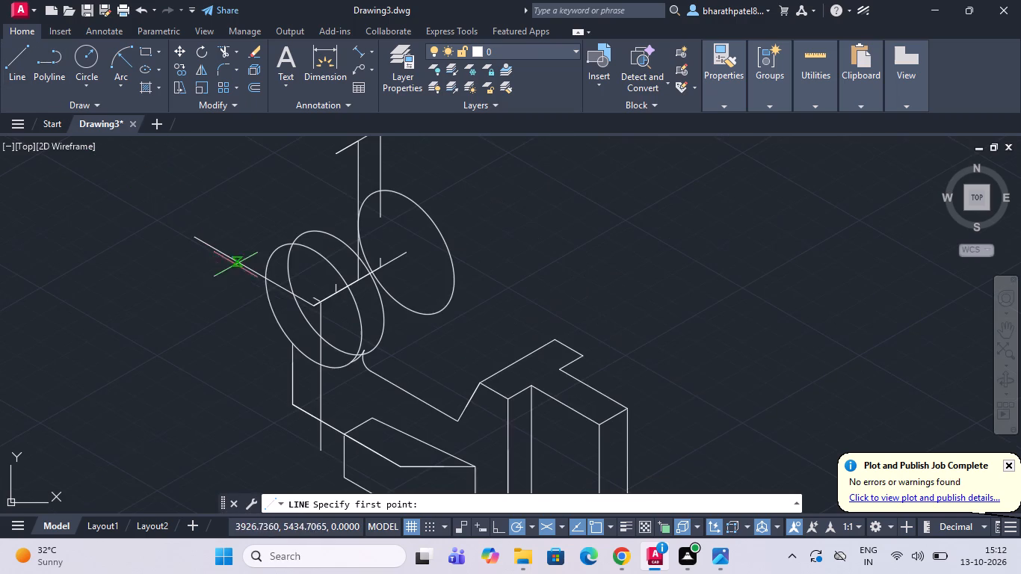
scroll(309, 309, "up", 2)
left_click(324, 307)
scroll(325, 307, "down", 3)
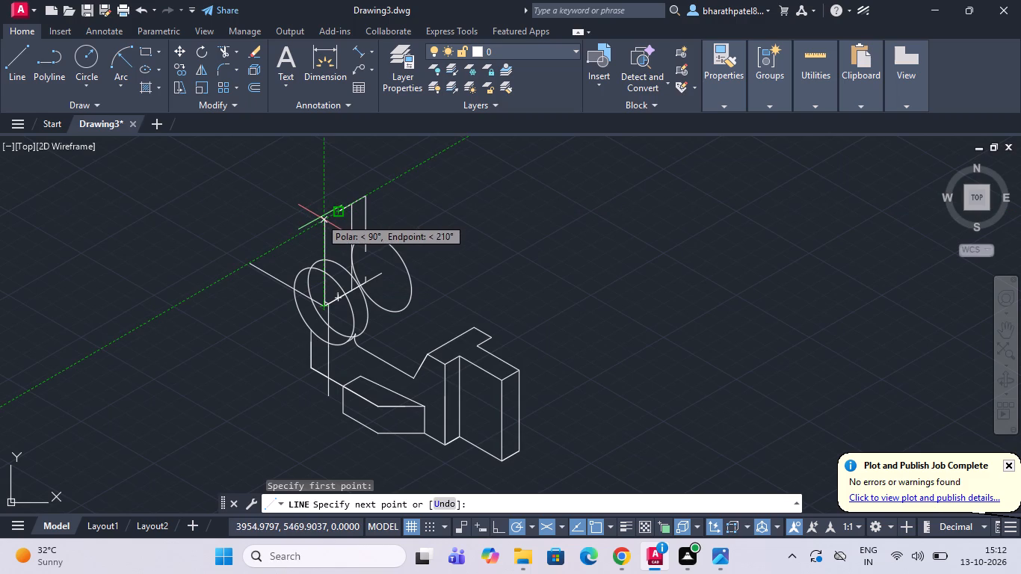
left_click(320, 217)
key("grave")
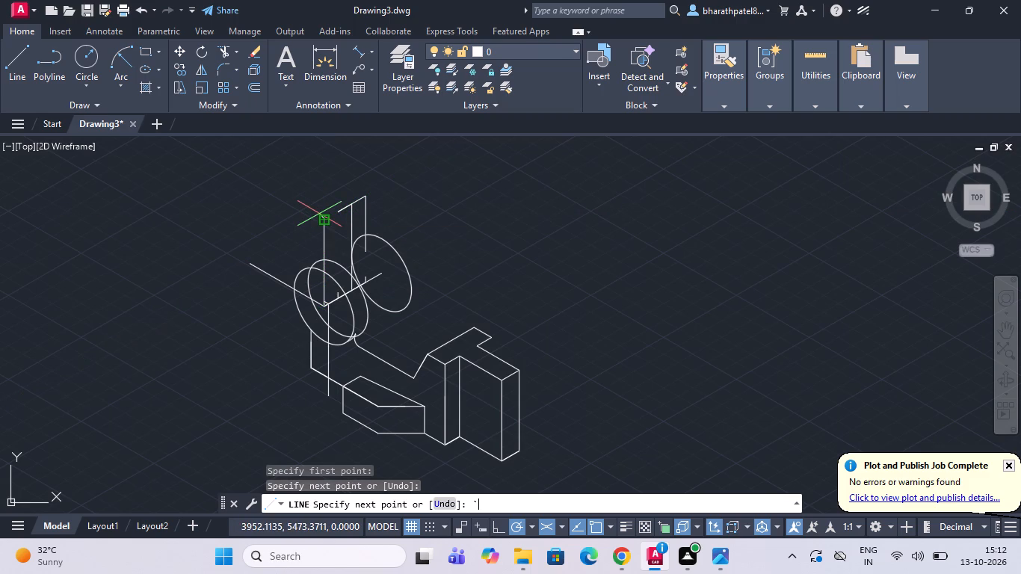
key("Escape")
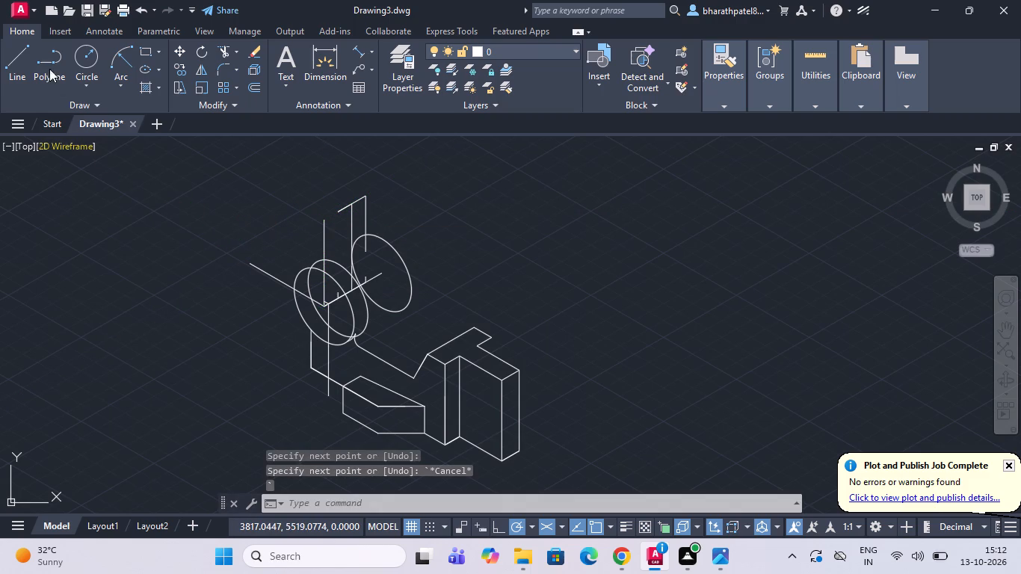
Draw a 30° line from where the centre's vertical line crosses the front isocircle, extending across the rear isocircle.
left_click(7, 58)
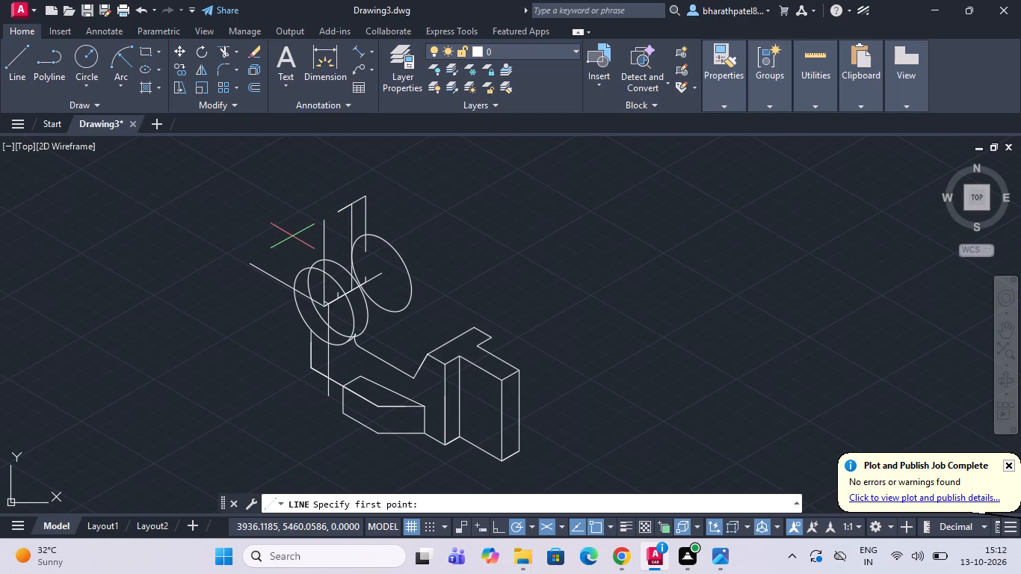
scroll(292, 236, "up", 2)
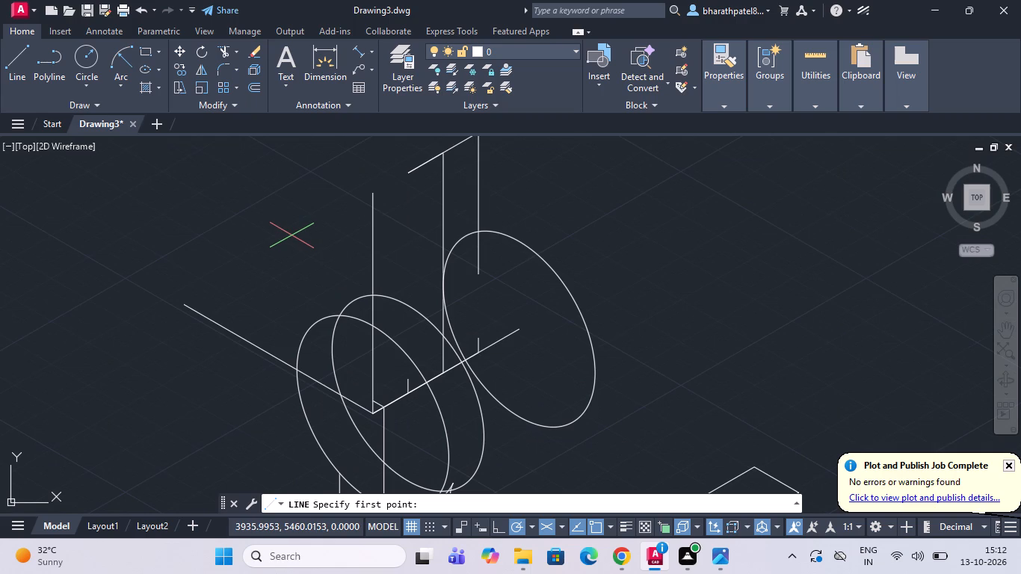
left_click(372, 323)
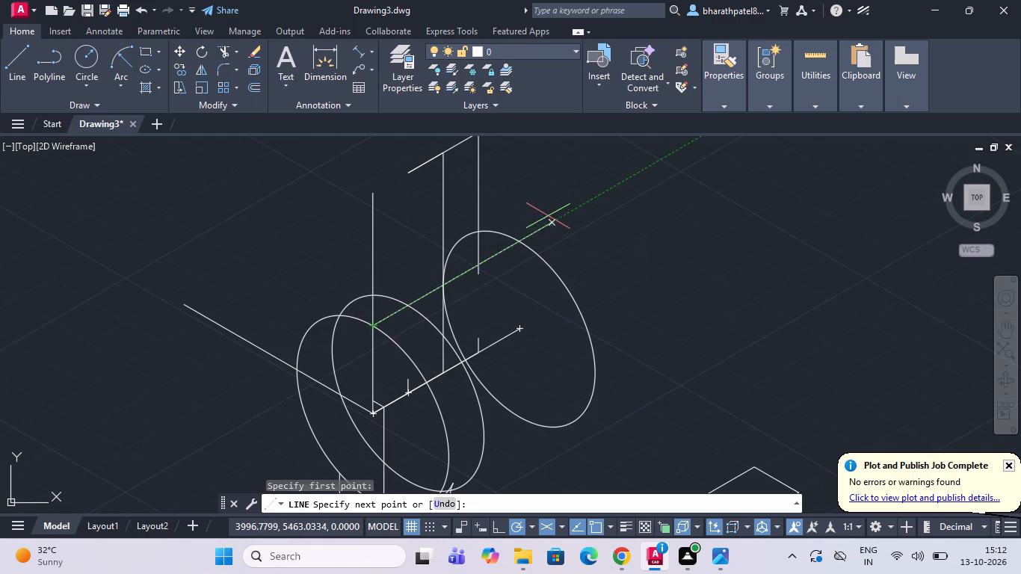
left_click(551, 222)
key("Escape")
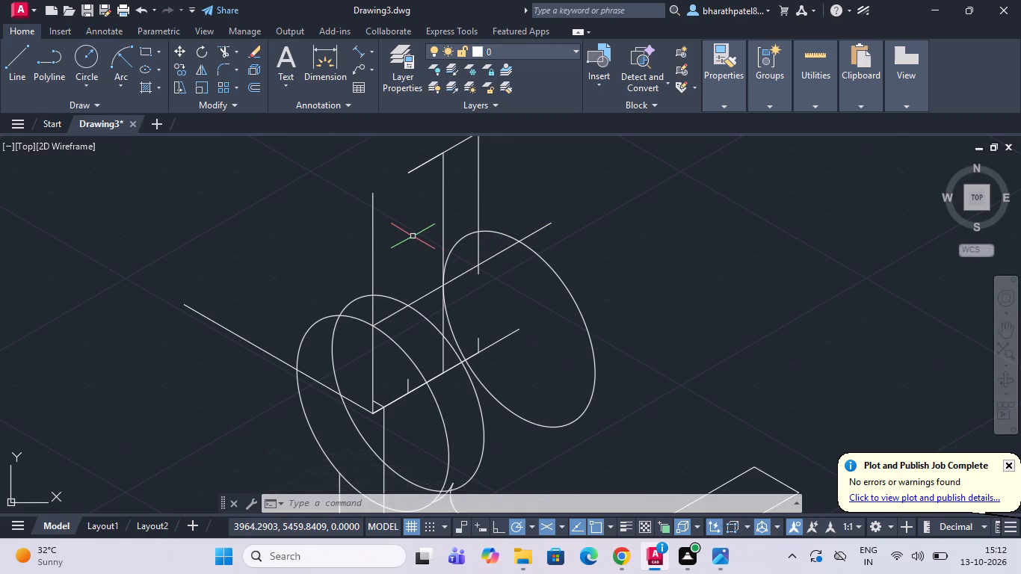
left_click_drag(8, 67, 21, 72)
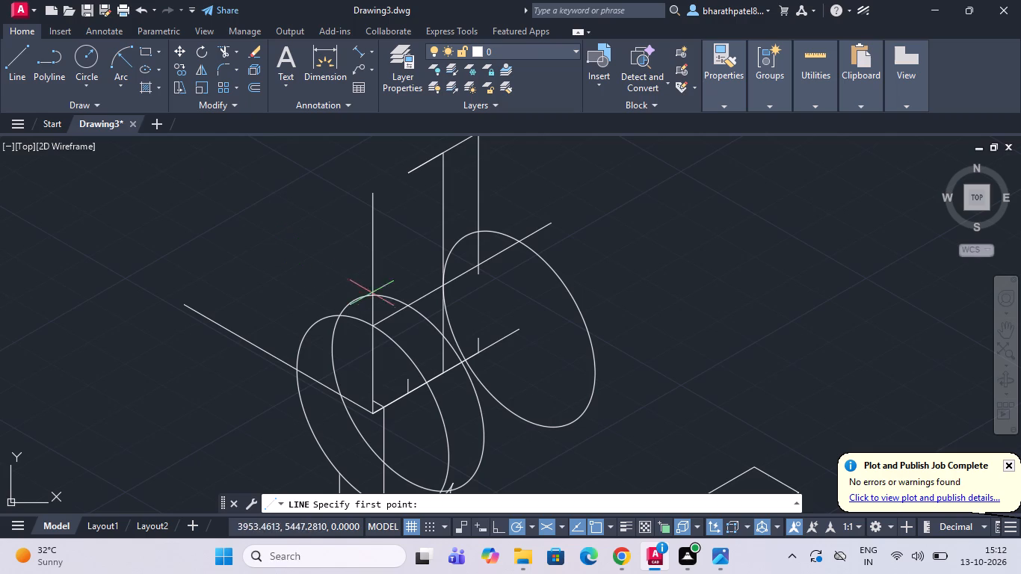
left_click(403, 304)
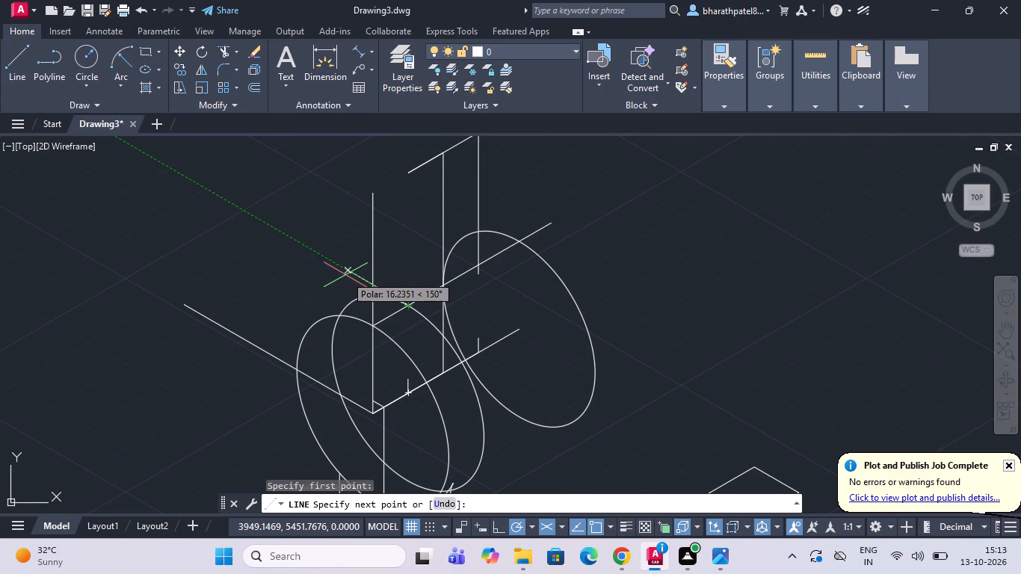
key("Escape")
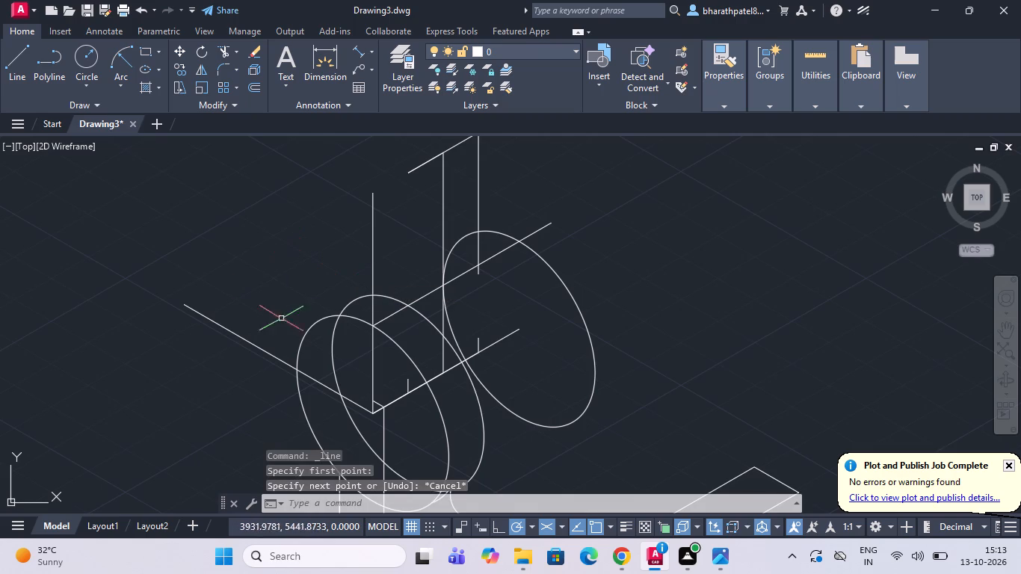
Draw a vertical line about 120 units long upward from the base corner below the front isocircle.
left_click(4, 55)
scroll(350, 345, "down", 1)
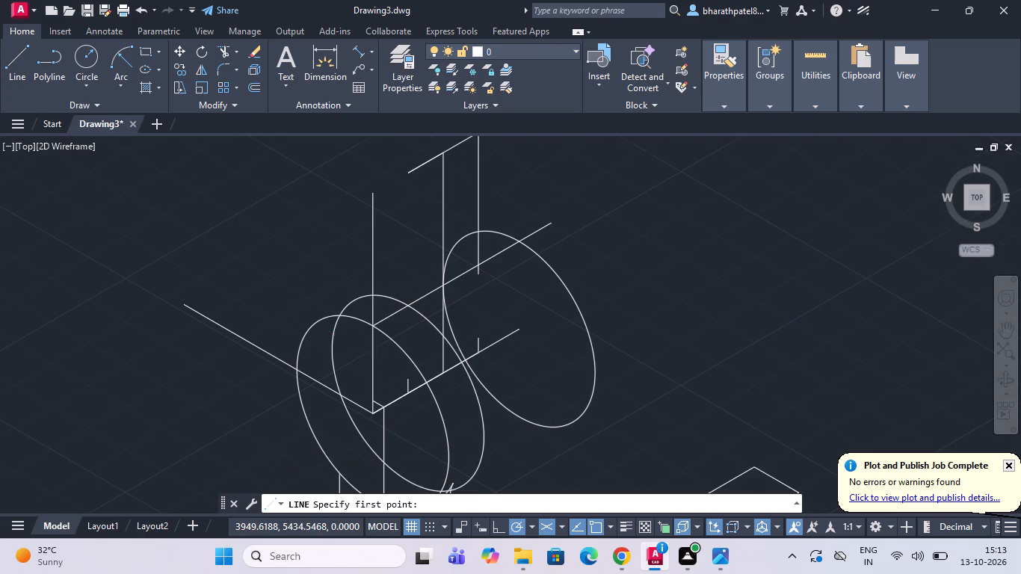
scroll(350, 345, "down", 1)
scroll(347, 427, "up", 4)
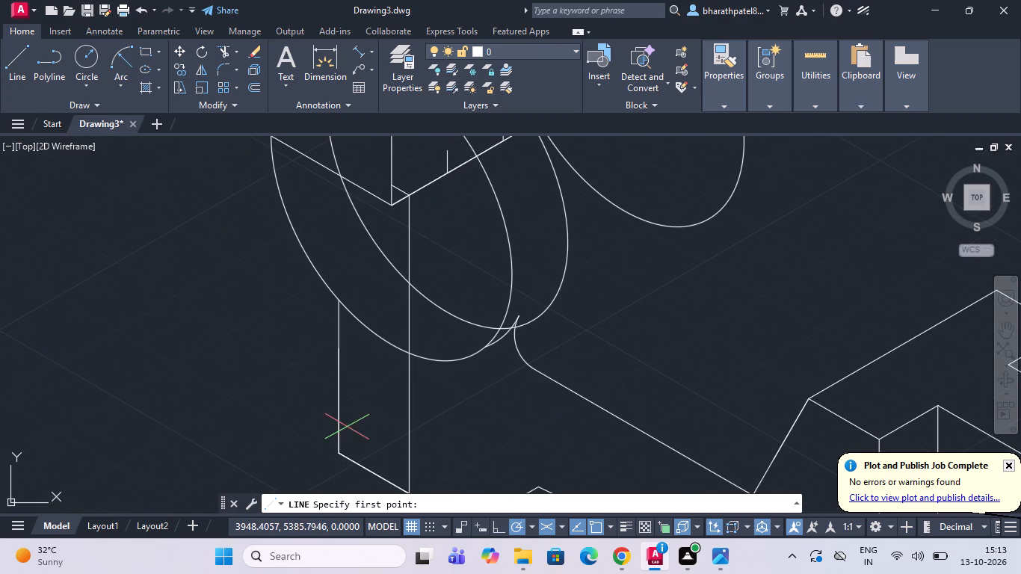
left_click(341, 448)
scroll(341, 448, "down", 4)
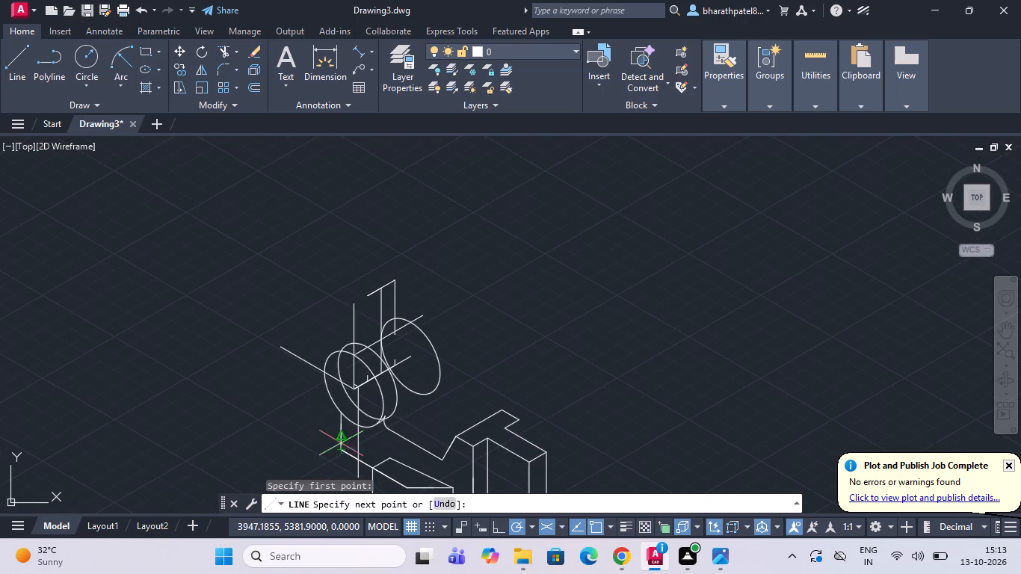
left_click(345, 250)
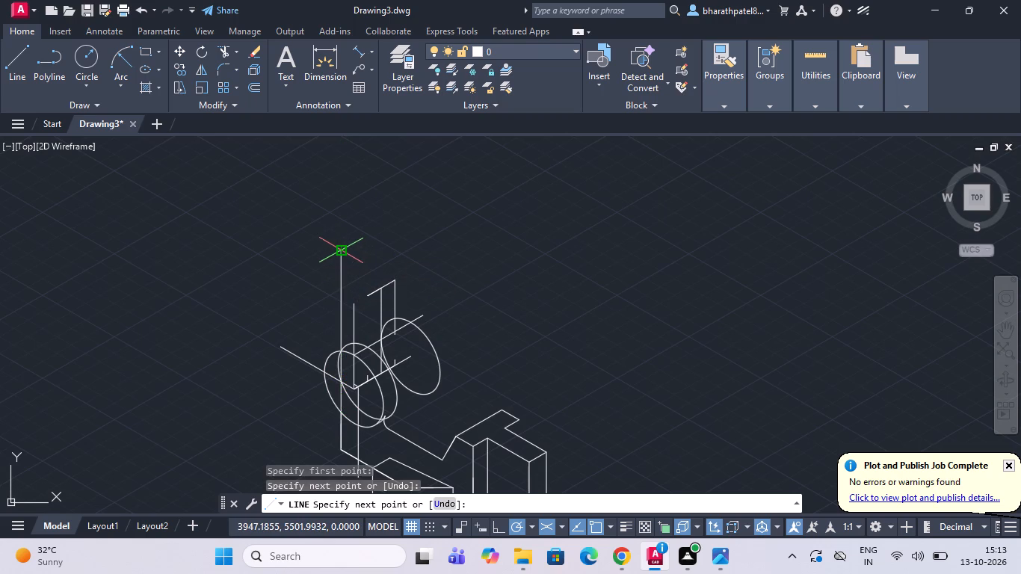
key("Escape")
Draw a 150° line from where the 30° line crosses the second isocircle, extending past the tall vertical line.
left_click_drag(13, 55, 40, 96)
scroll(315, 342, "up", 1)
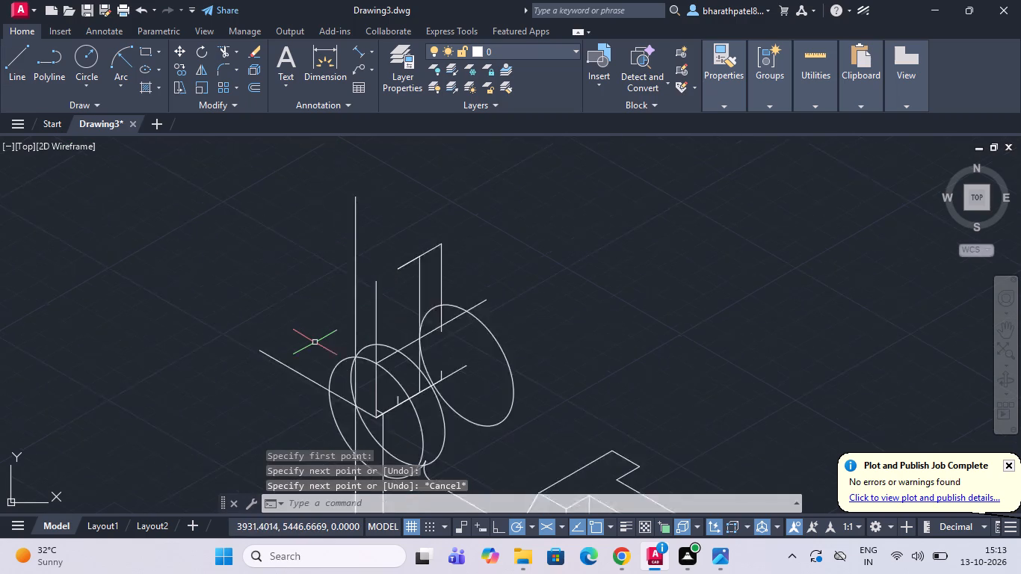
scroll(315, 342, "up", 1)
scroll(360, 336, "down", 1)
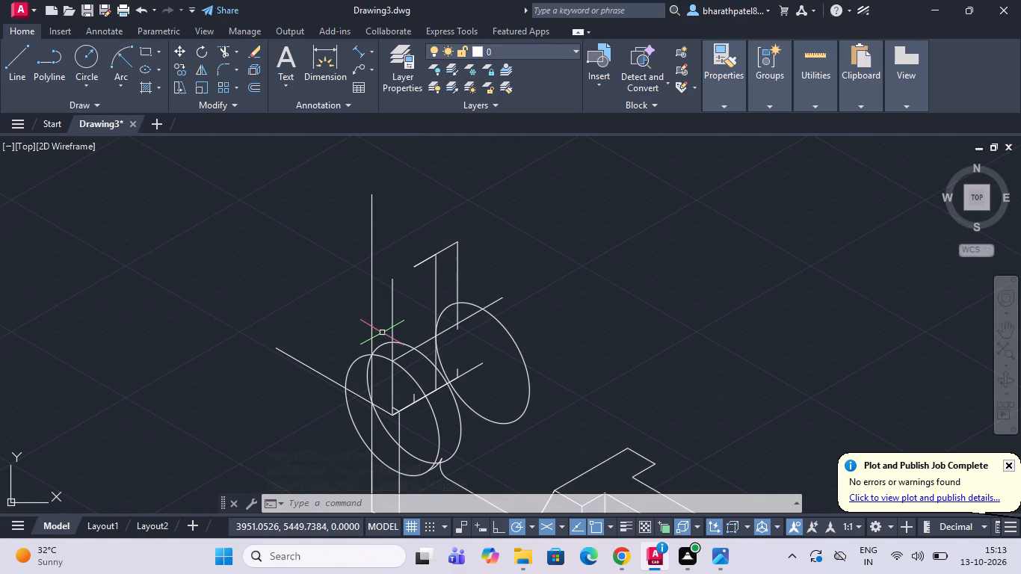
left_click(16, 64)
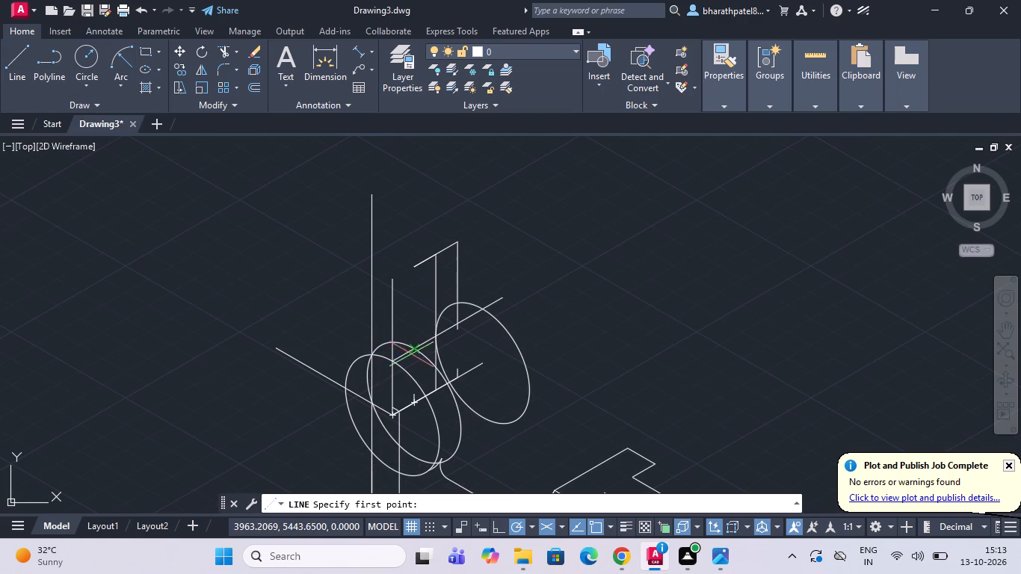
left_click(411, 353)
scroll(363, 328, "up", 2)
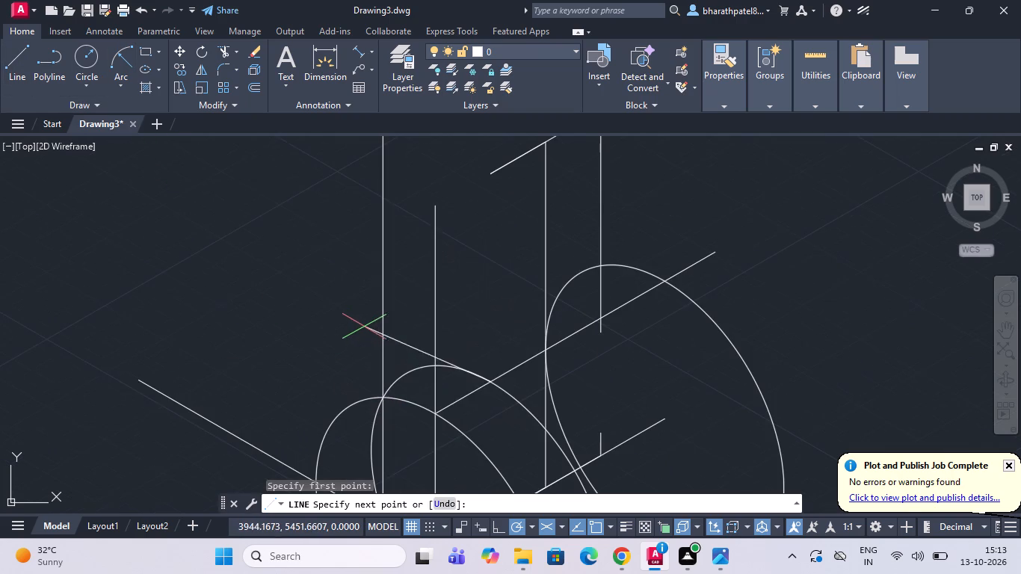
left_click(365, 312)
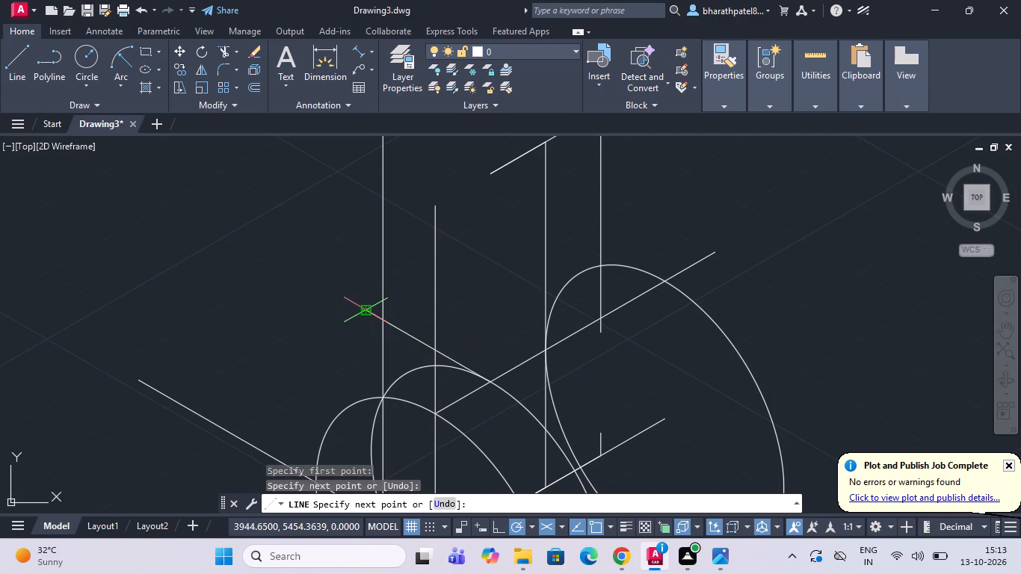
key("Escape")
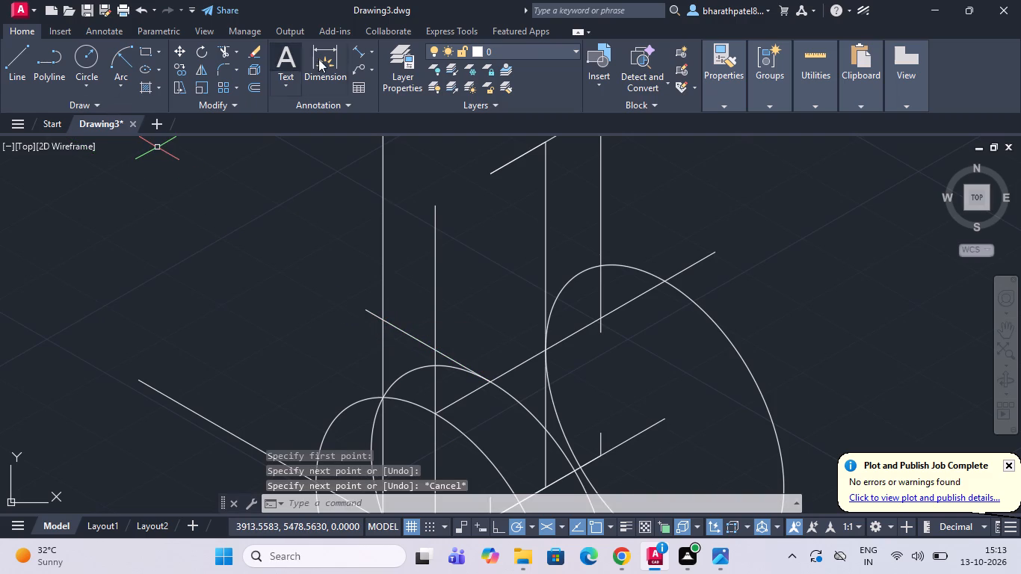
Trim the overhanging ends of the tall vertical line and the 150° line so they meet at a corner.
left_click_drag(221, 52, 235, 61)
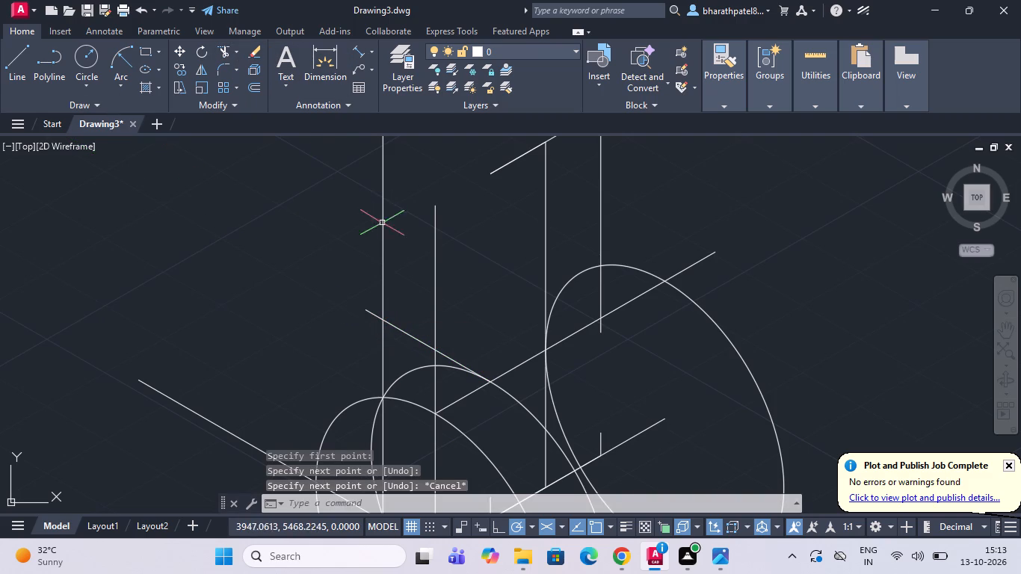
left_click(225, 56)
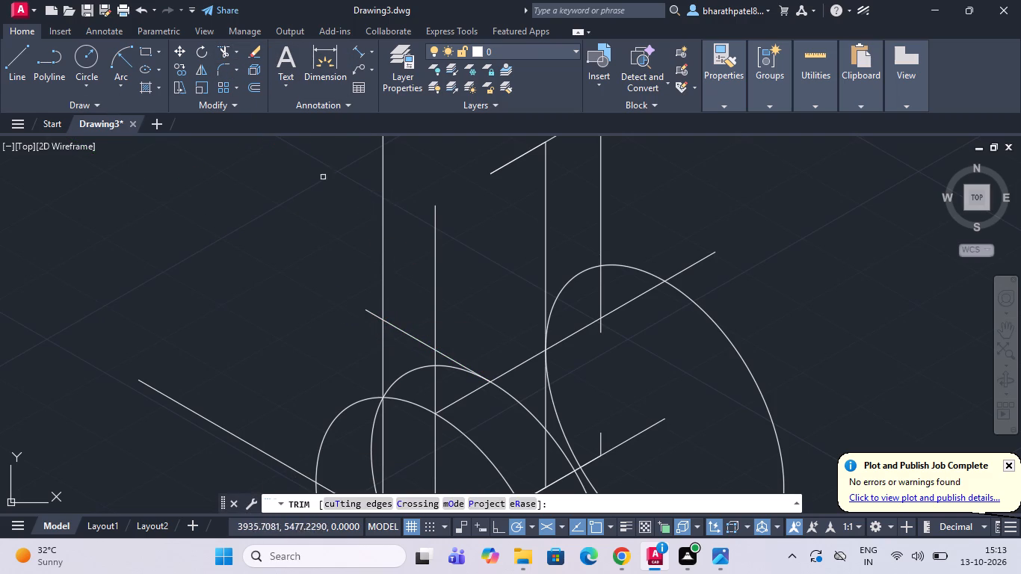
left_click_drag(407, 274, 376, 304)
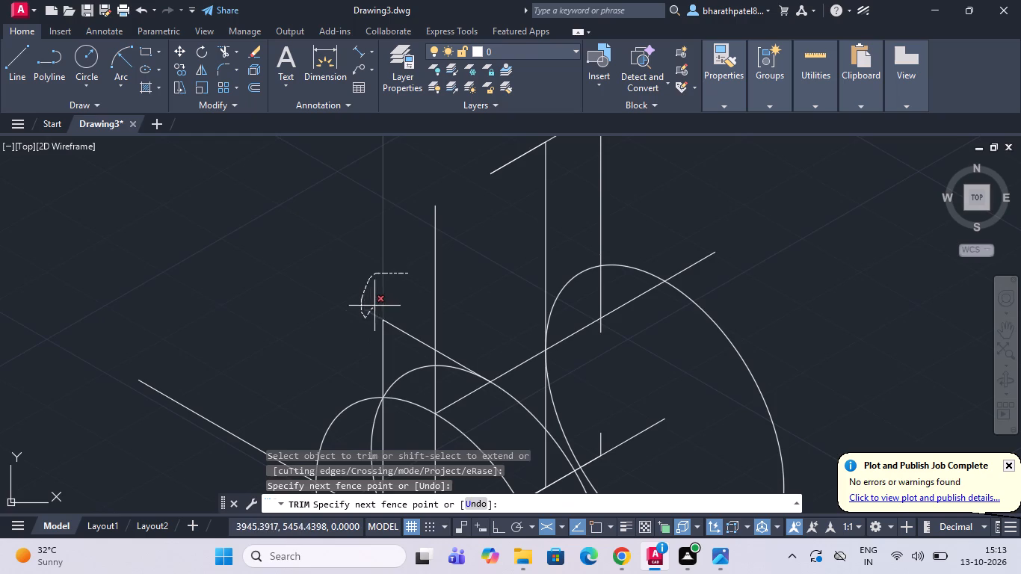
left_click_drag(376, 304, 377, 300)
scroll(377, 296, "down", 2)
Trim the front centre's vertical line back to its crossing with the front isocircle.
left_click_drag(376, 286, 410, 294)
scroll(406, 288, "down", 2)
scroll(398, 312, "up", 4)
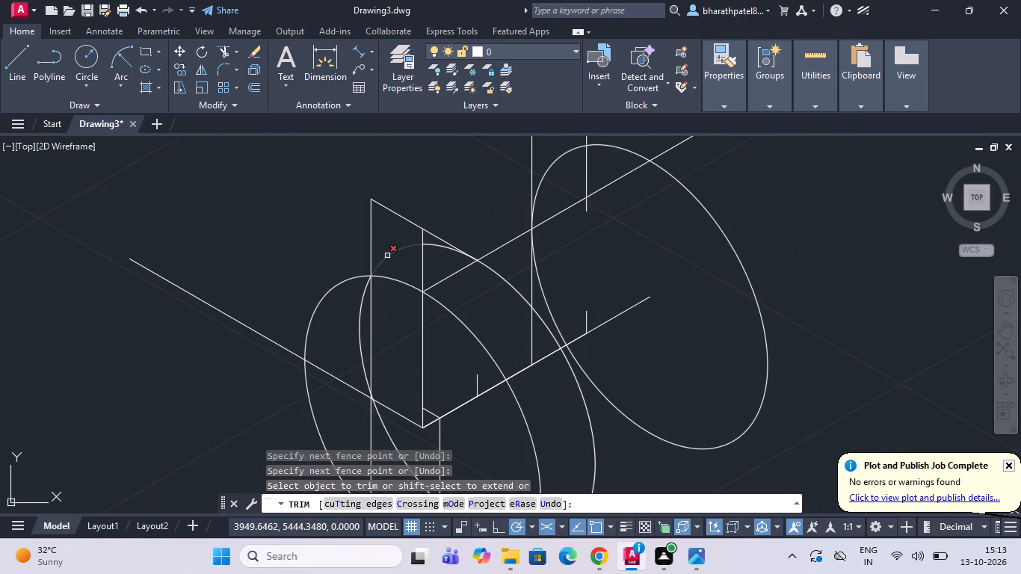
left_click(424, 237)
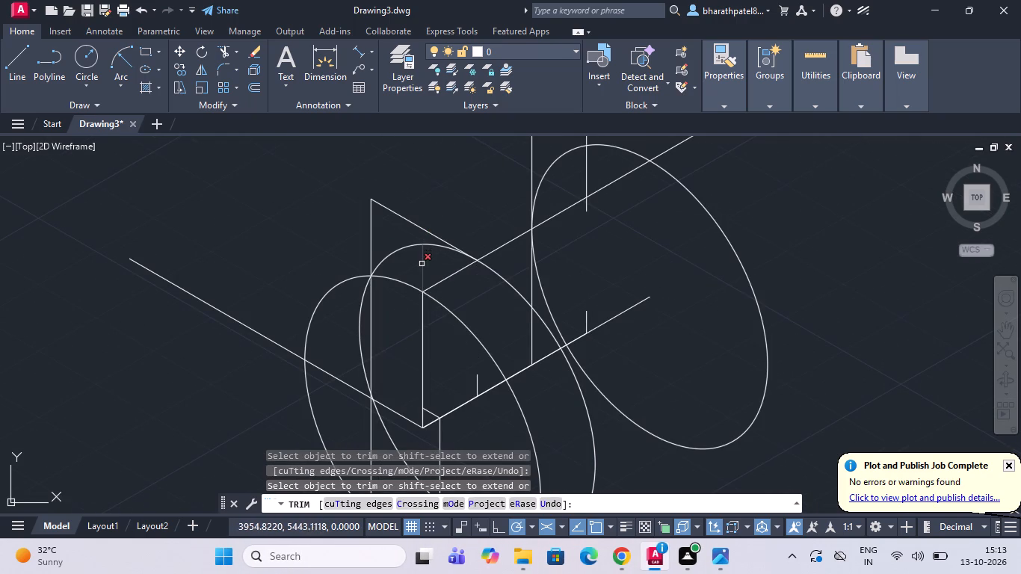
left_click(422, 265)
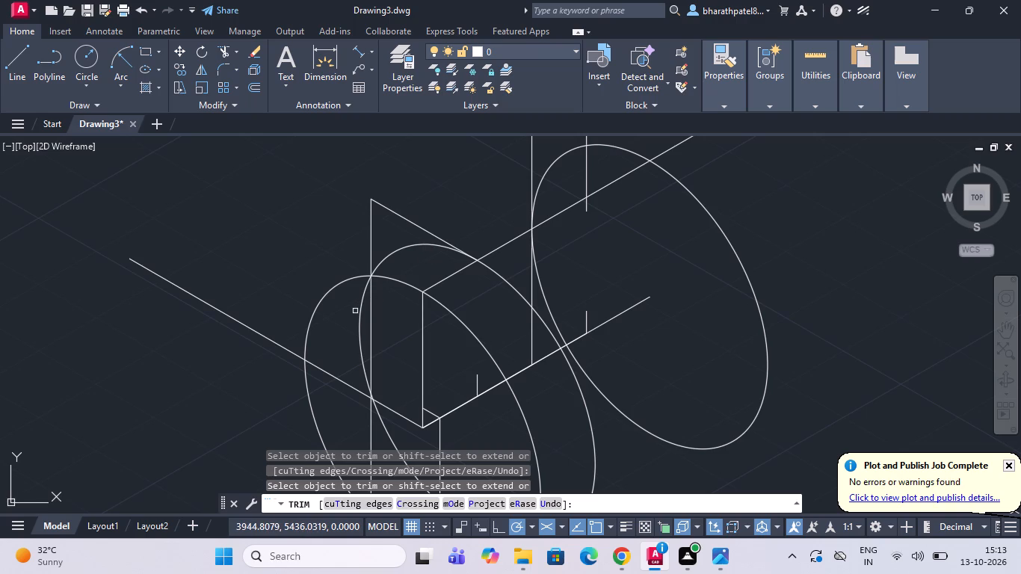
Trim away the second isocircle's arc that bulges outside the tall vertical line.
left_click(358, 312)
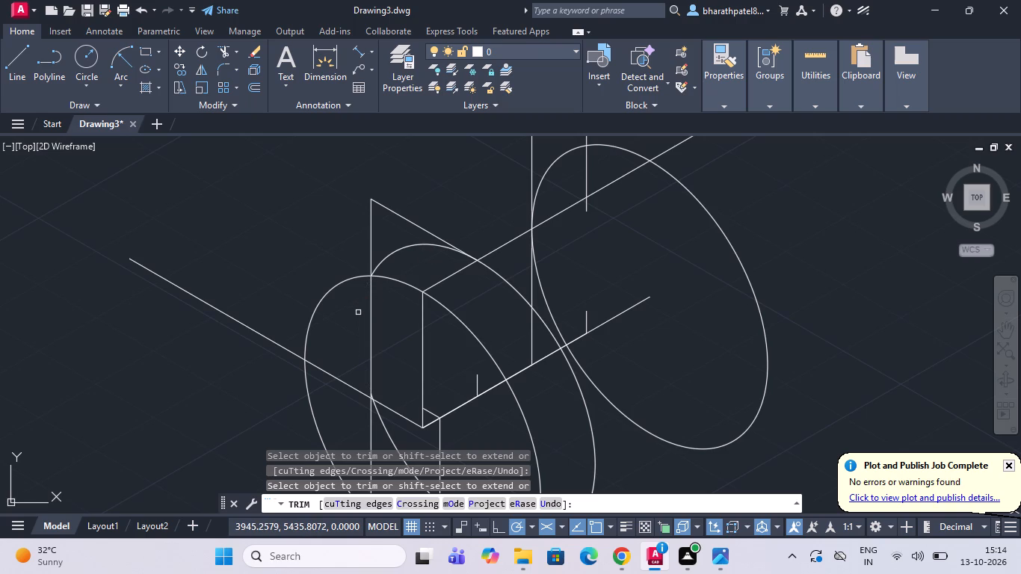
scroll(359, 312, "down", 2)
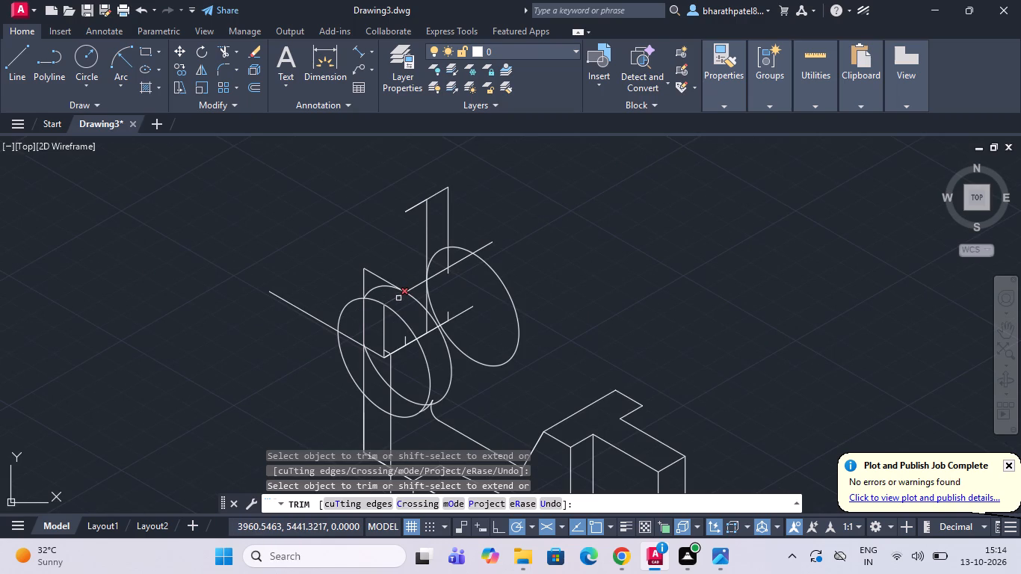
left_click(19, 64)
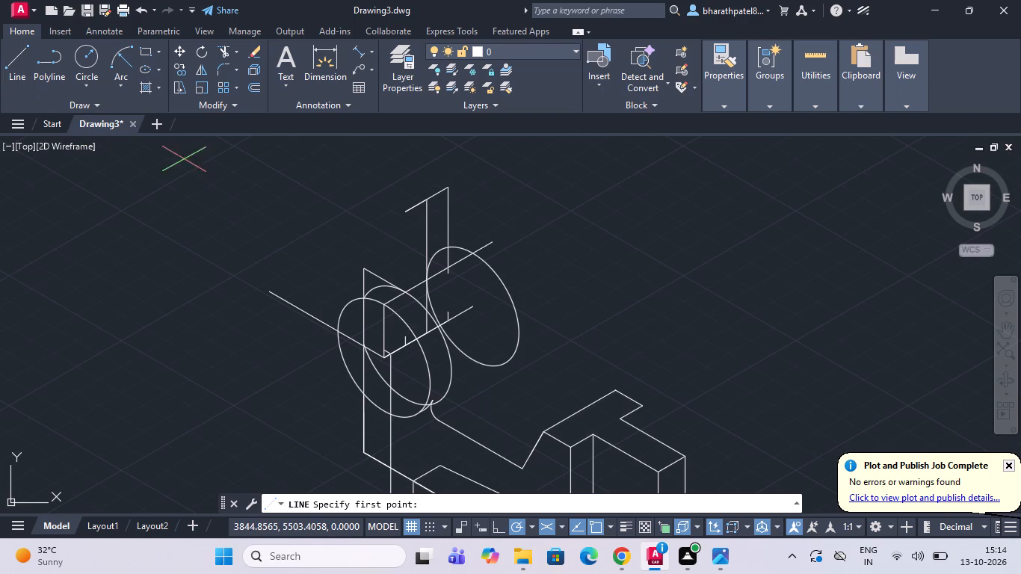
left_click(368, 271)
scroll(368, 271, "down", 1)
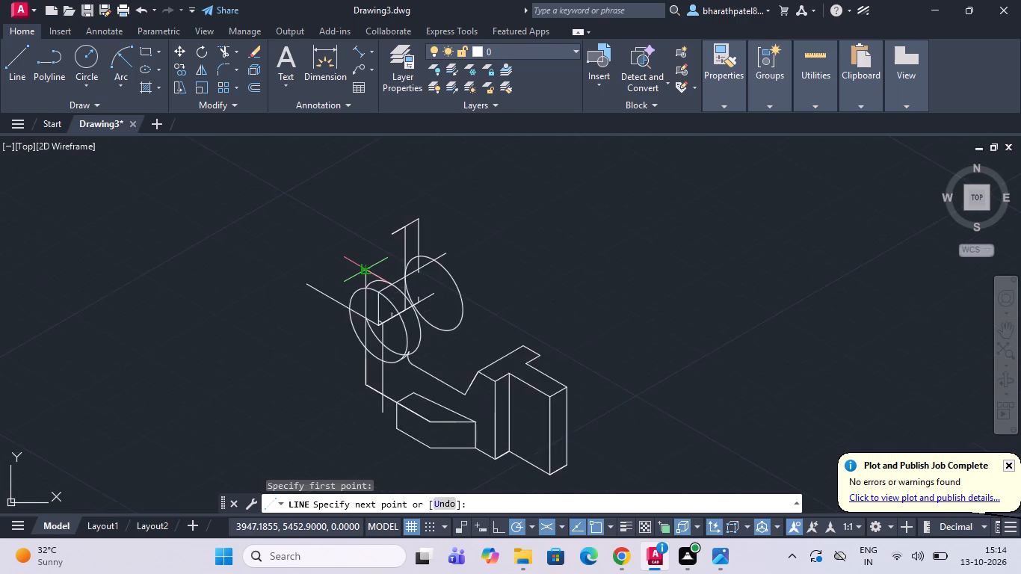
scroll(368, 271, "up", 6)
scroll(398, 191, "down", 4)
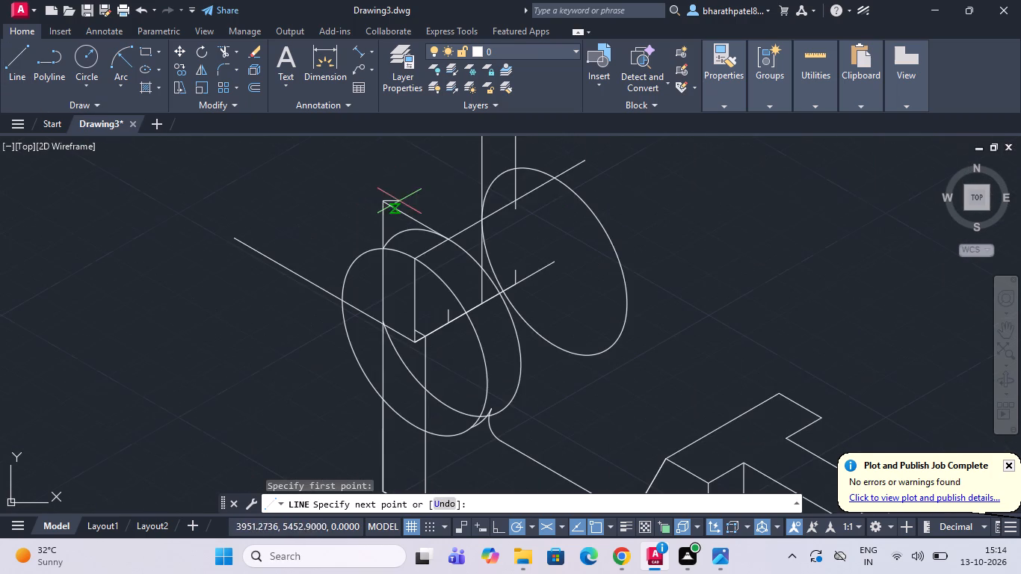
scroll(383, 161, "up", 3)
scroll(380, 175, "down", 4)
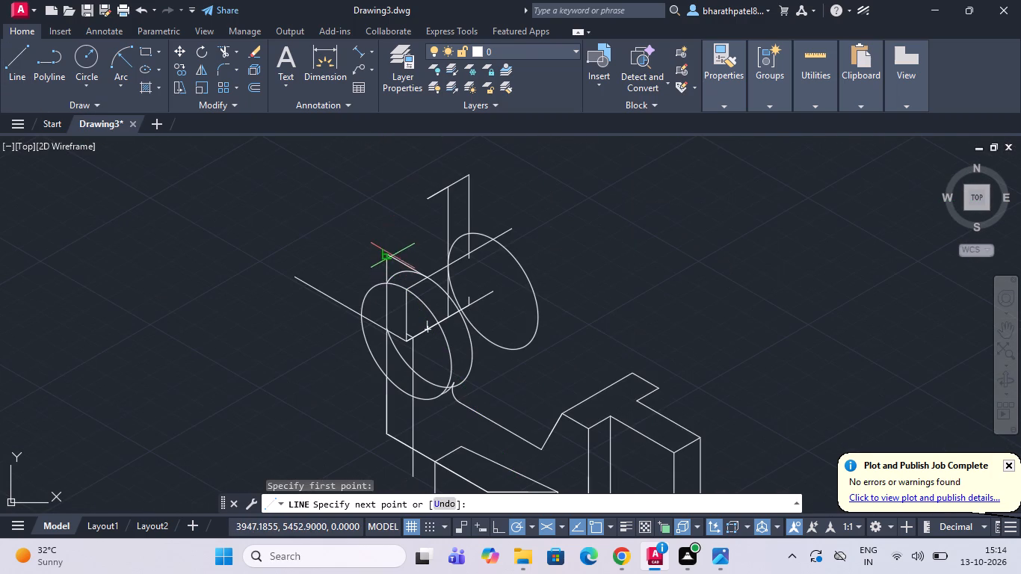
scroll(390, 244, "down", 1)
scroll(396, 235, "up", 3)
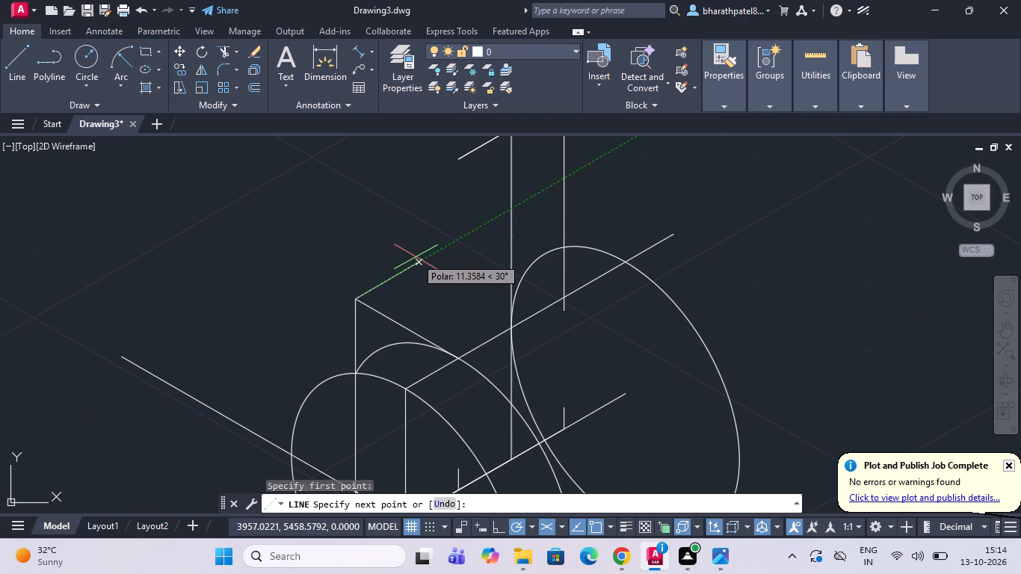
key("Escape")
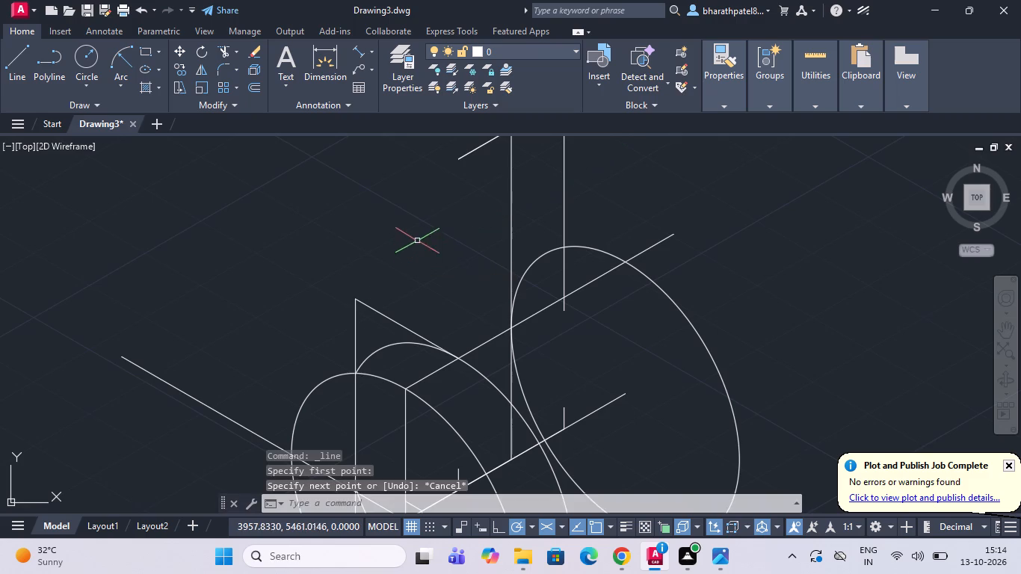
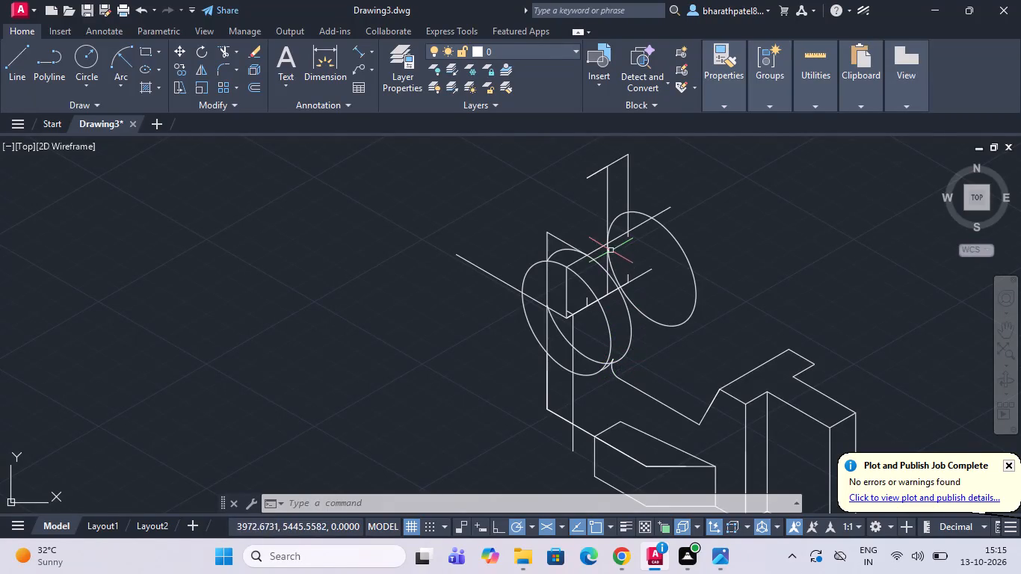
Delete the remaining second isocircle arc behind the front isocircle.
left_click(592, 257)
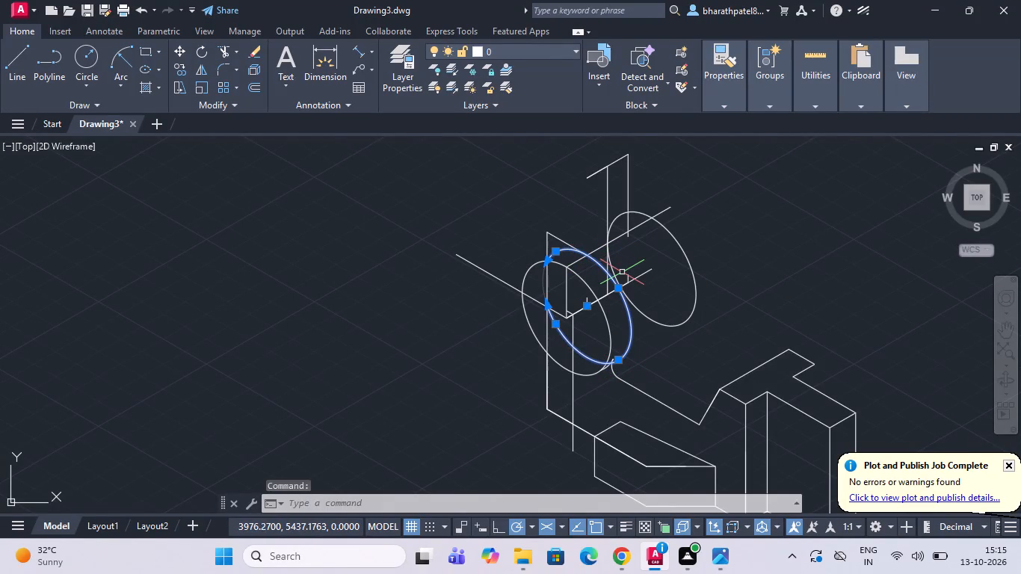
key("Delete")
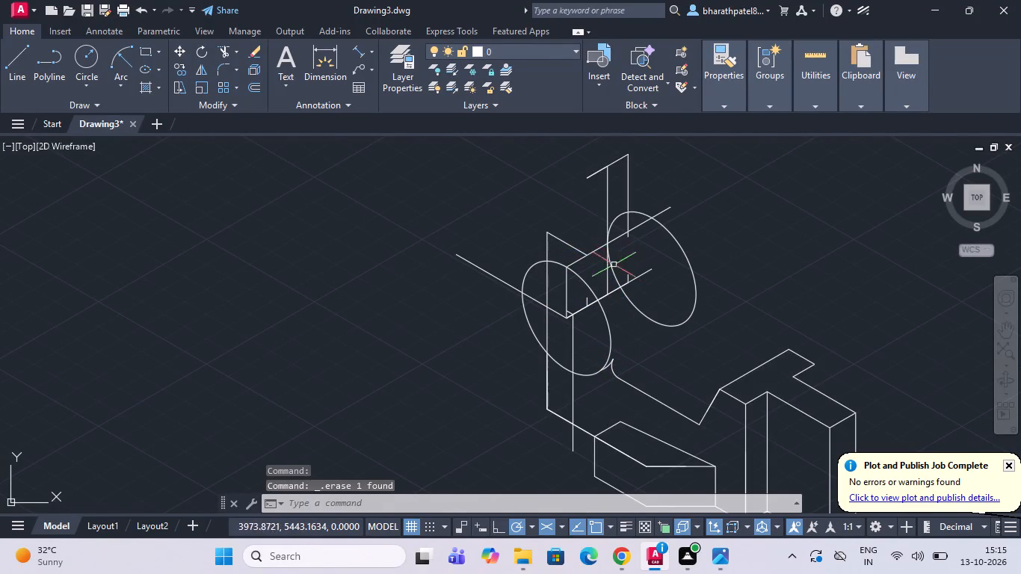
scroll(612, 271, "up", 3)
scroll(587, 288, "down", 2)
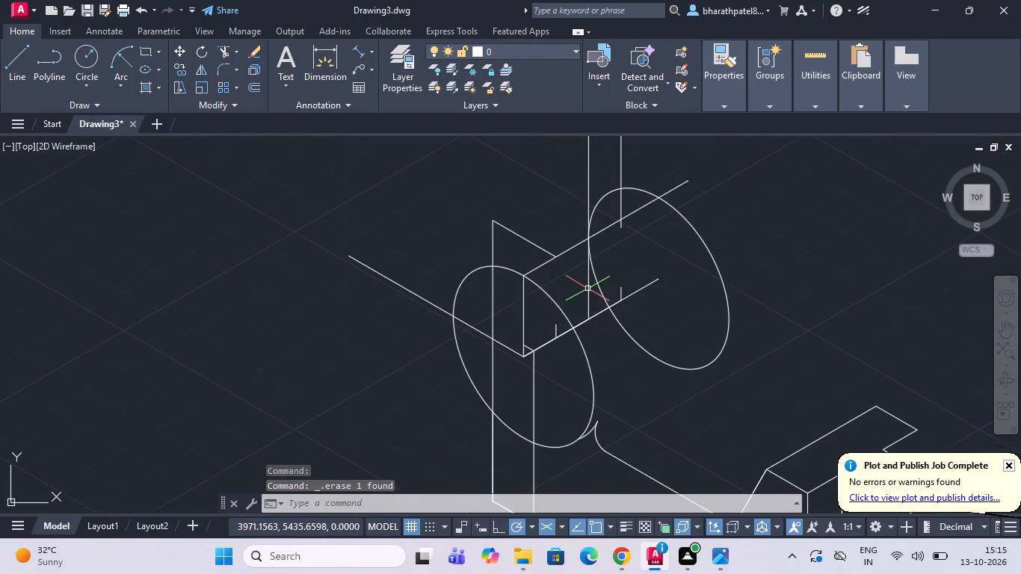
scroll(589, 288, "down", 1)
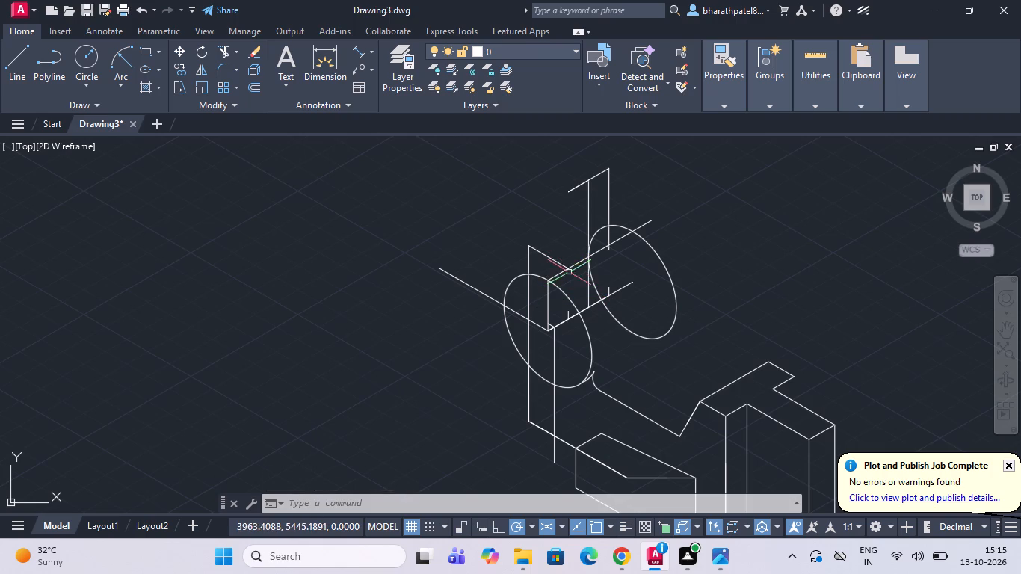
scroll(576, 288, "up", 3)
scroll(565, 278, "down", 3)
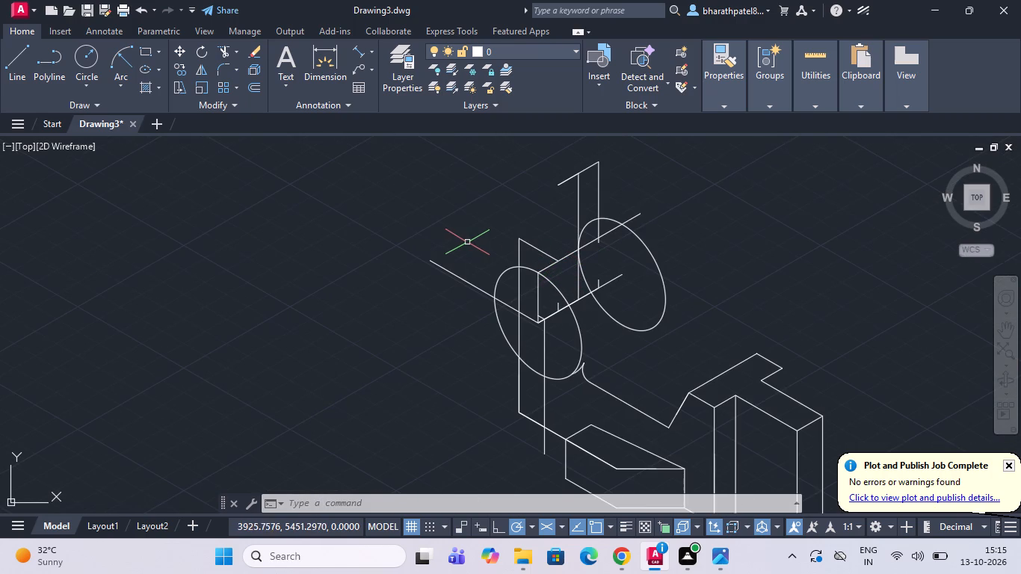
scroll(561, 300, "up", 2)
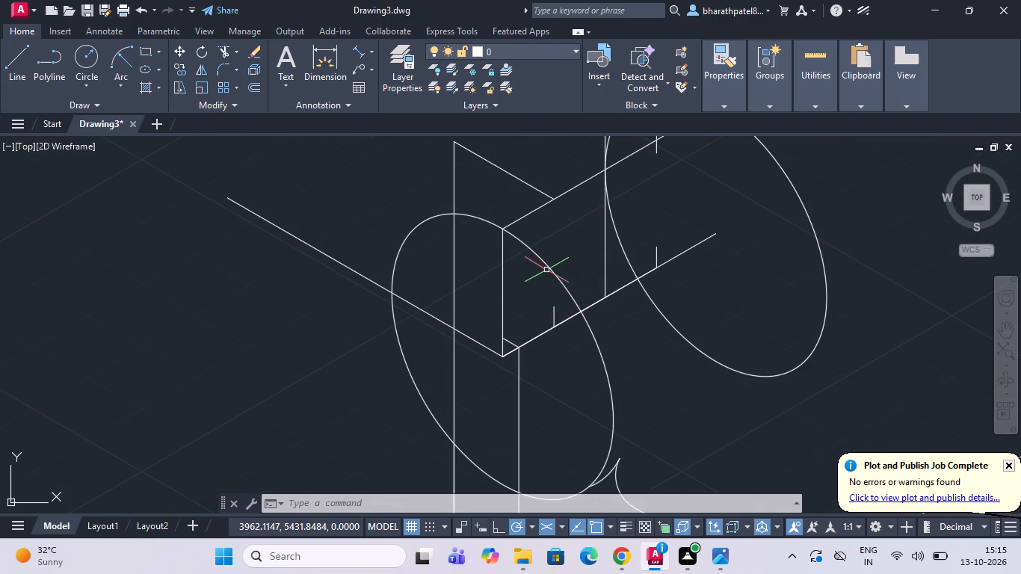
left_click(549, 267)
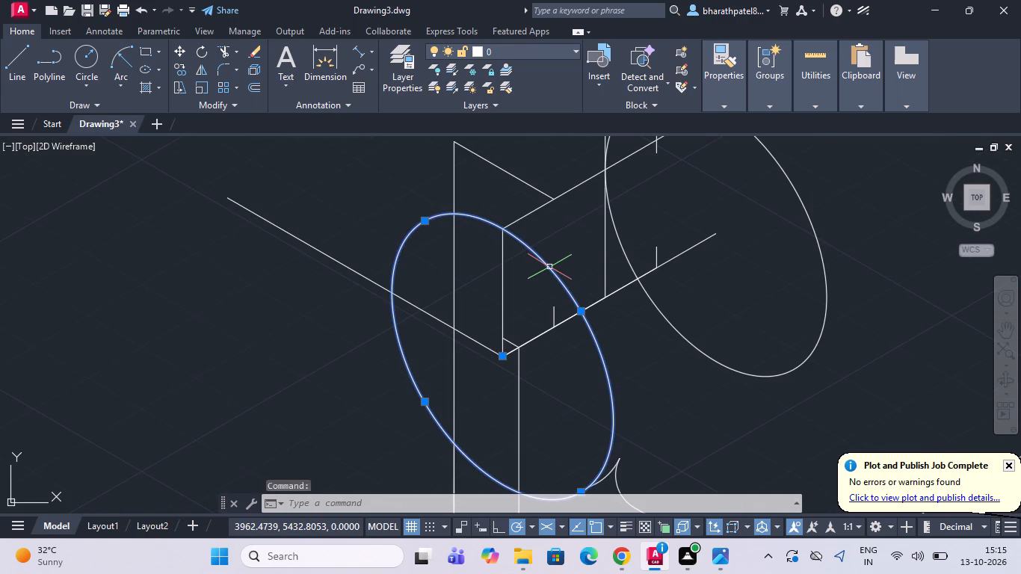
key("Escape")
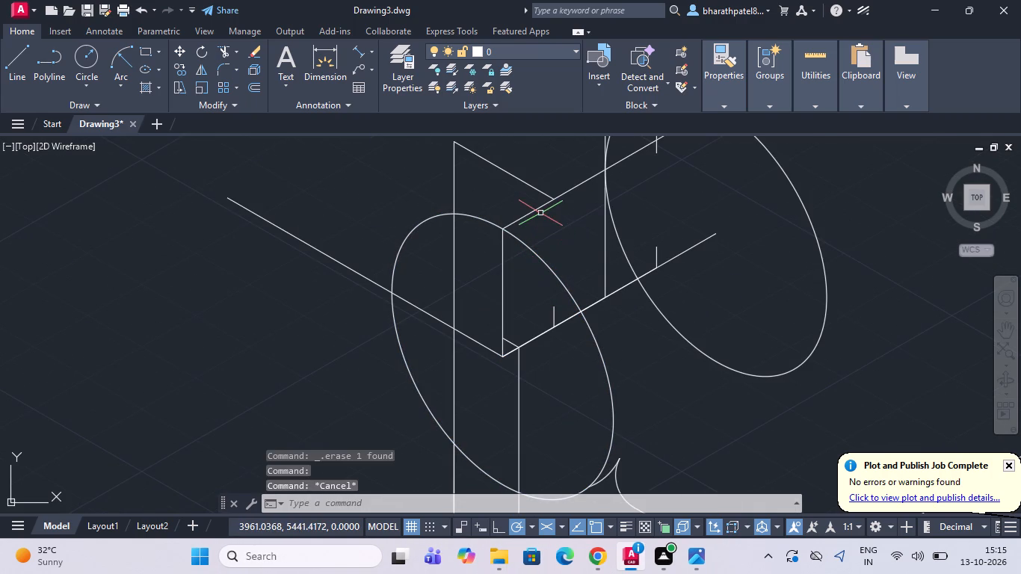
Draw a line from the front isocircle's centre, 3 units along the 30° axis, followed by a short vertical segment upward.
left_click_drag(11, 57, 58, 72)
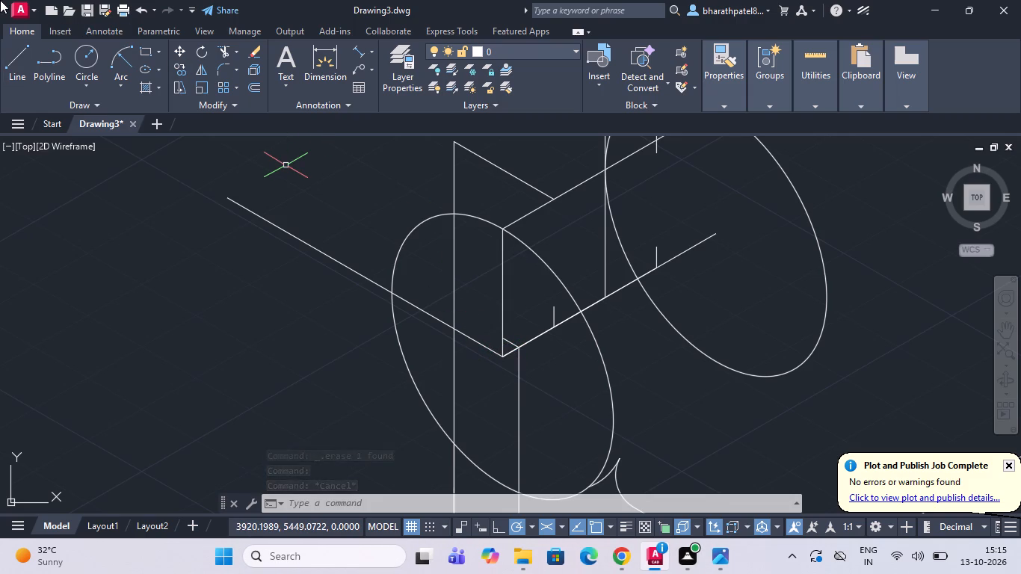
left_click(13, 57)
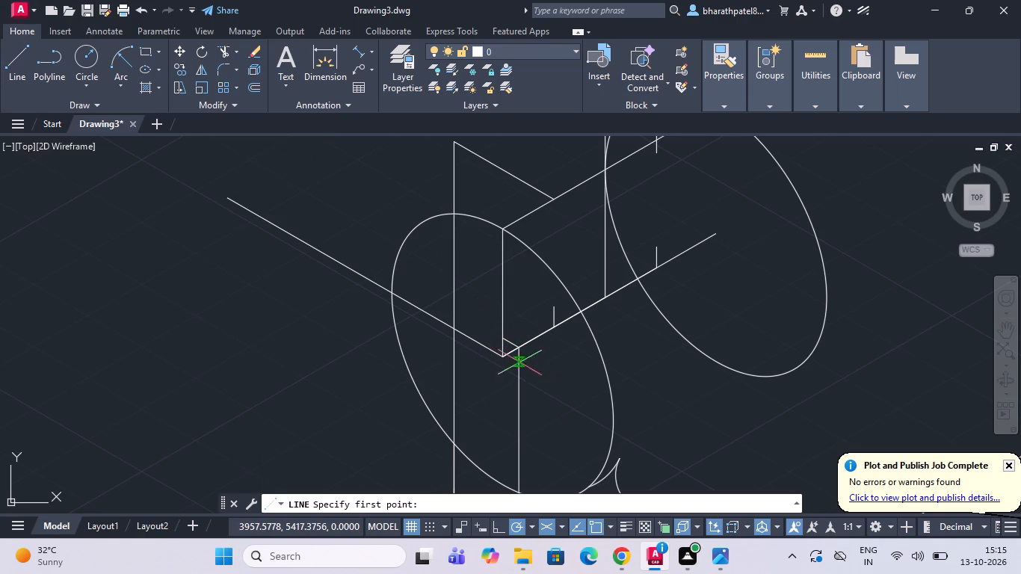
left_click(505, 353)
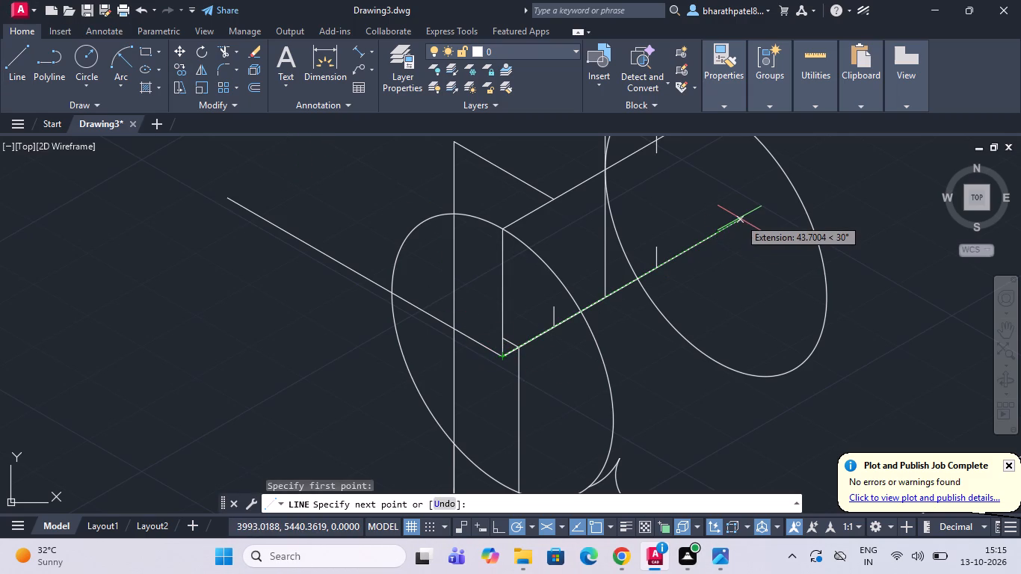
key("3")
key("Return")
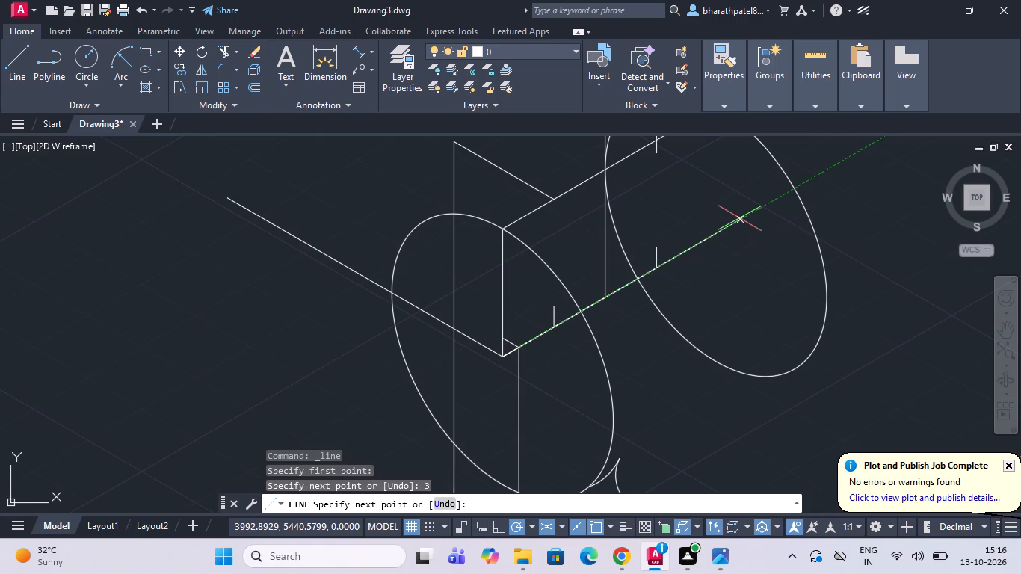
scroll(429, 358, "up", 3)
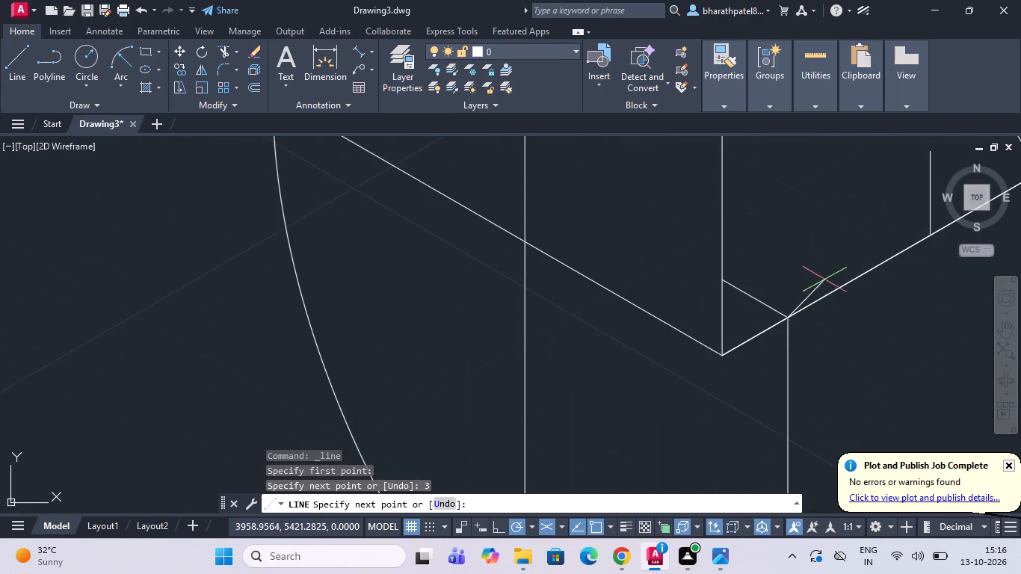
left_click(790, 279)
key("Escape")
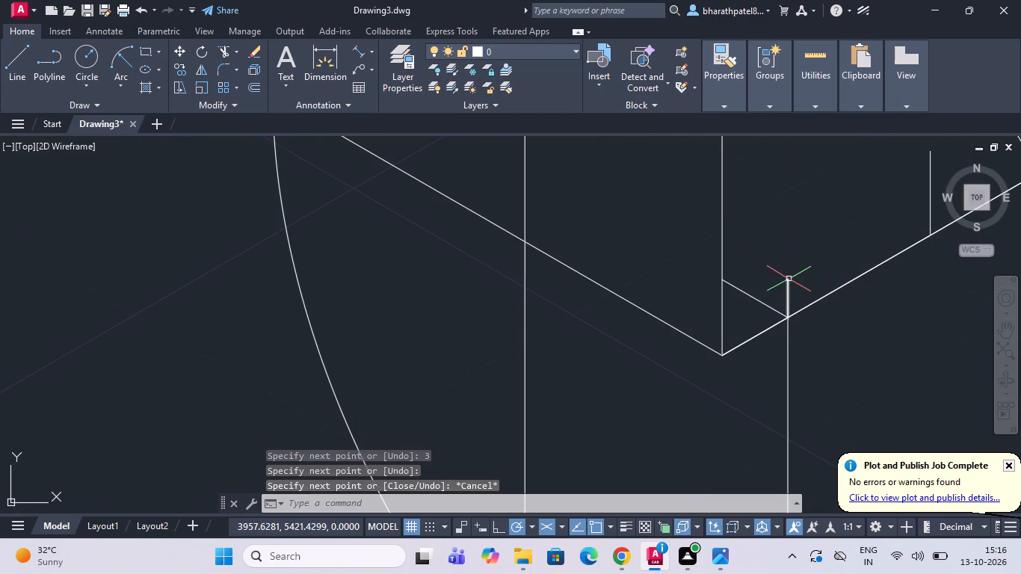
Trim away the short 150° line between the front centre's vertical line and the end of the 3-unit line.
left_click(224, 46)
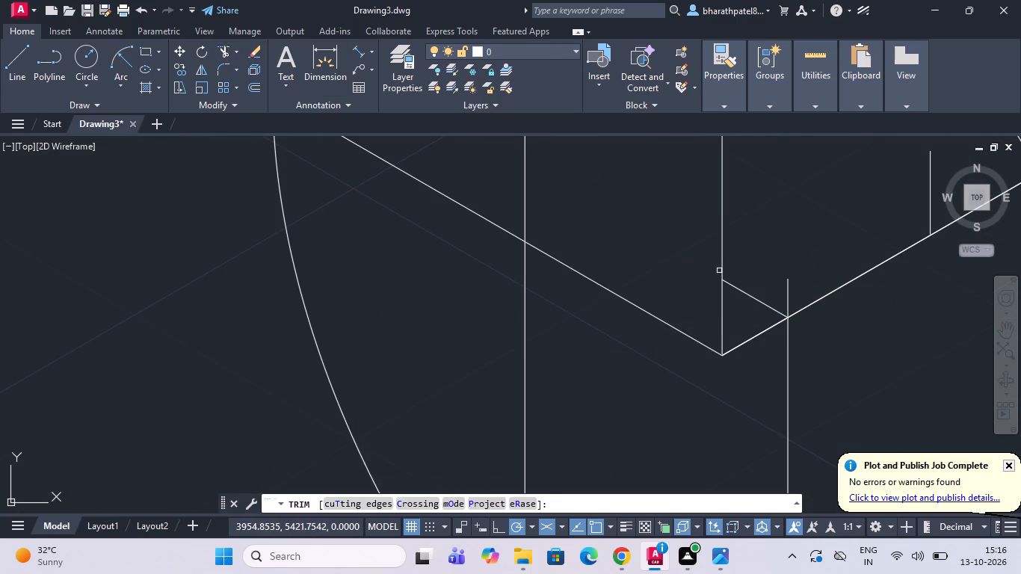
left_click_drag(759, 276, 751, 309)
scroll(744, 306, "down", 2)
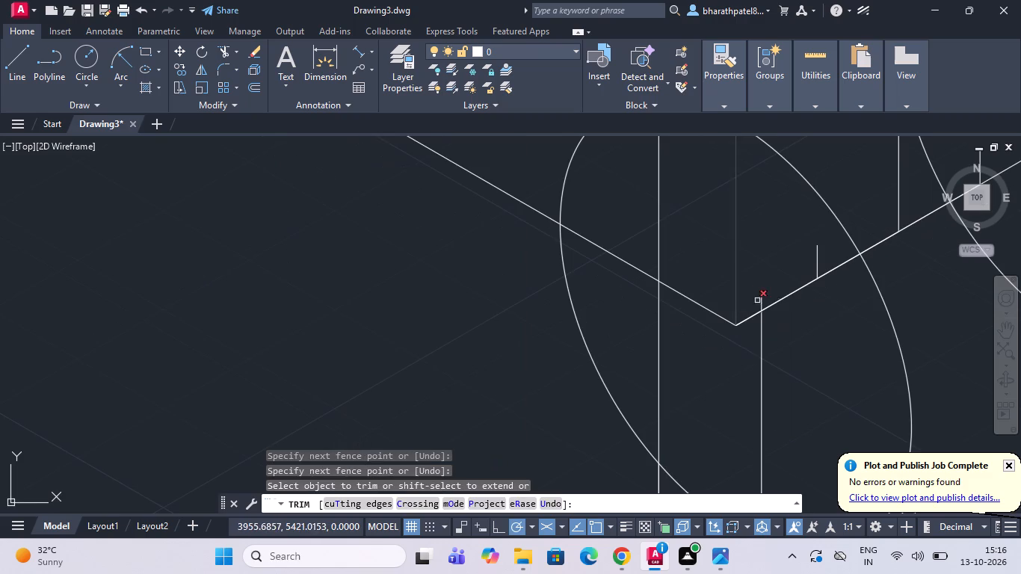
scroll(696, 352, "down", 2)
scroll(774, 351, "up", 2)
scroll(736, 346, "down", 1)
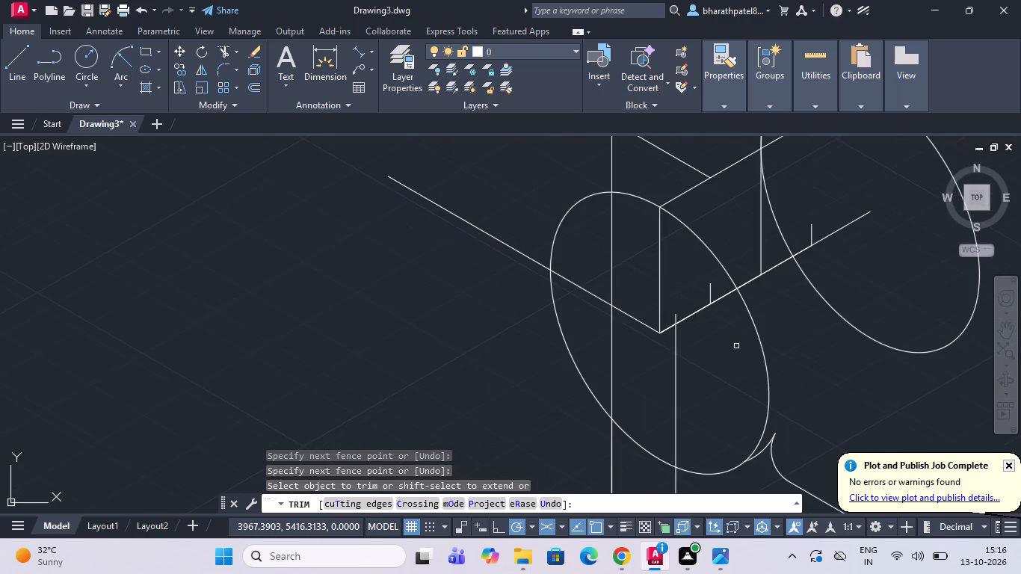
scroll(612, 311, "down", 2)
scroll(678, 325, "up", 2)
key("Escape")
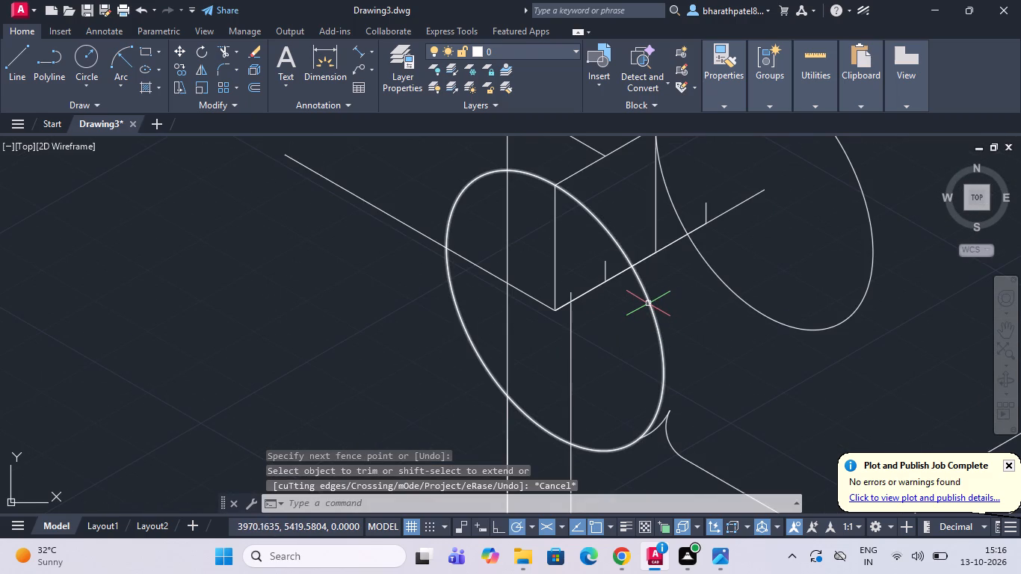
Copy the front isocircle from its centre to the end of the 3-unit line along the 30° axis.
left_click(648, 303)
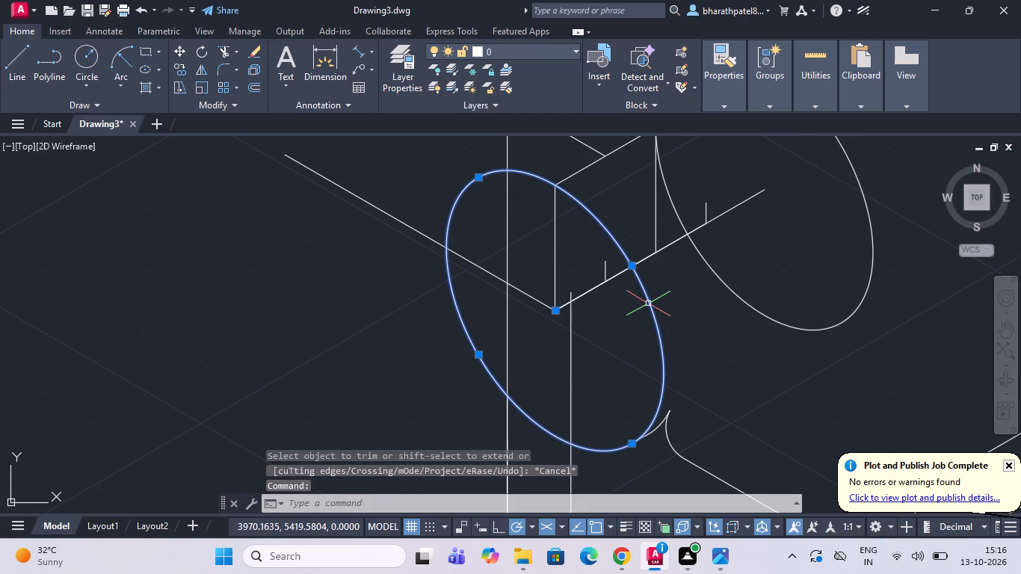
left_click(179, 69)
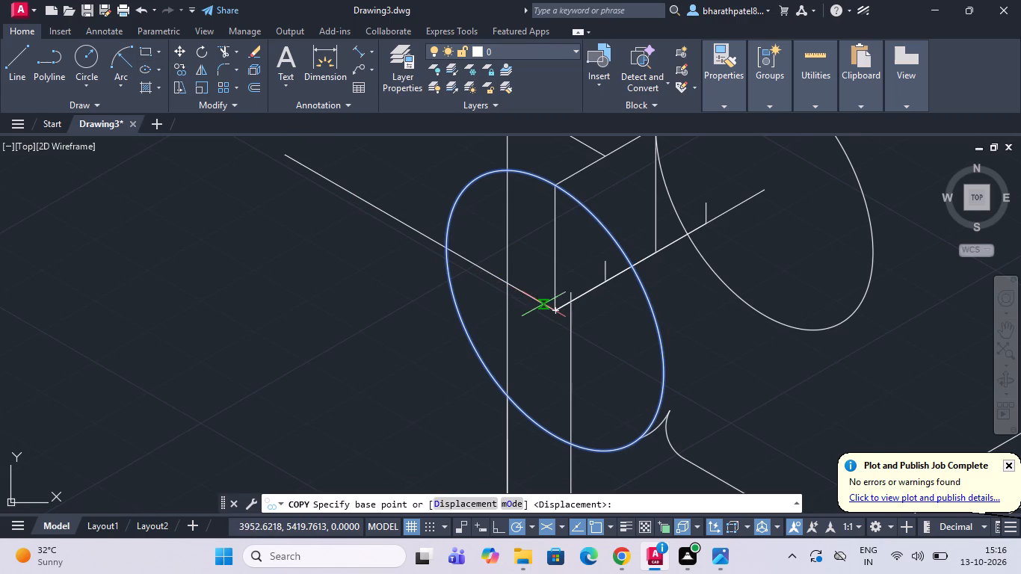
scroll(558, 307, "up", 2)
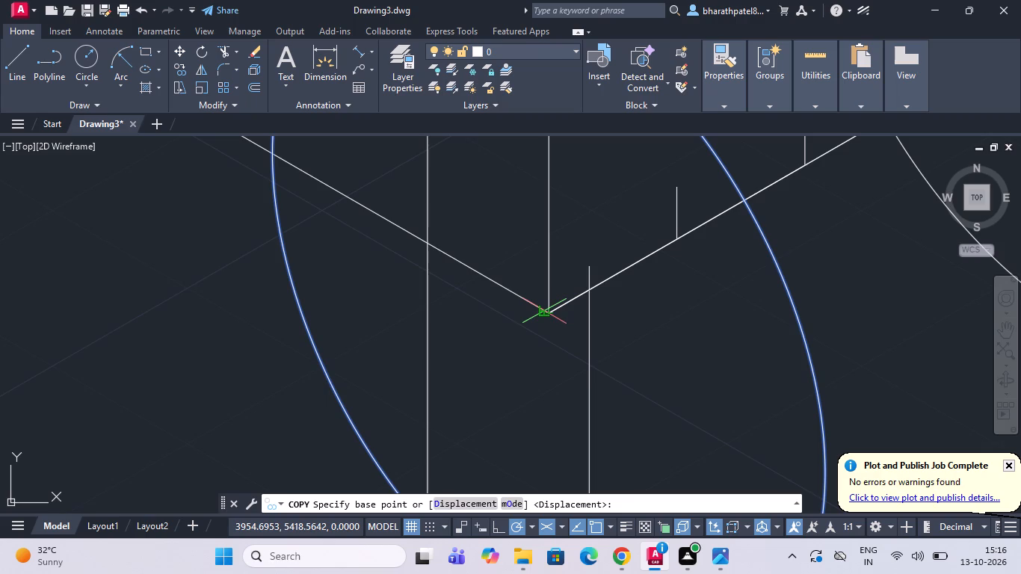
left_click(552, 309)
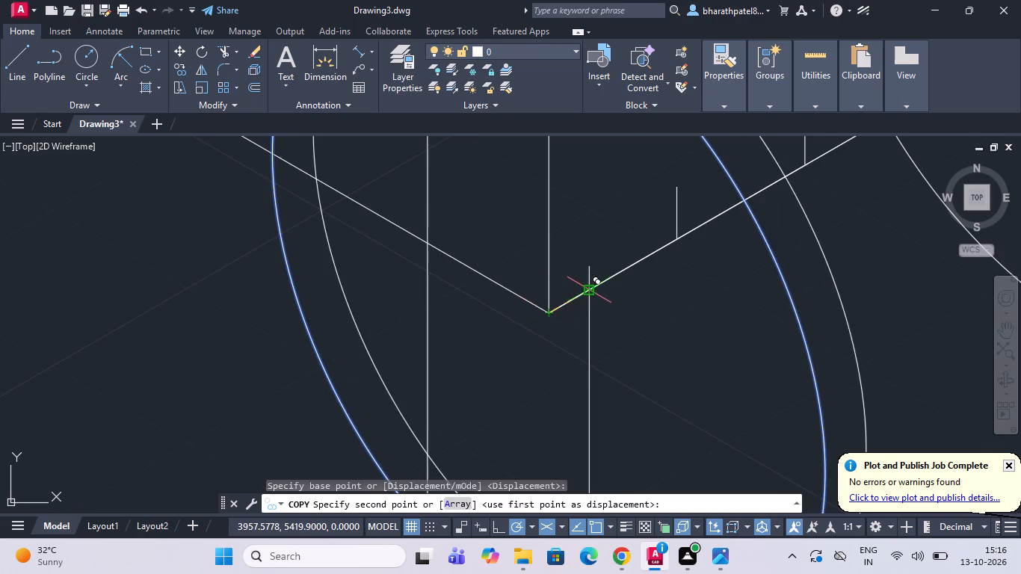
scroll(587, 288, "up", 3)
left_click(592, 296)
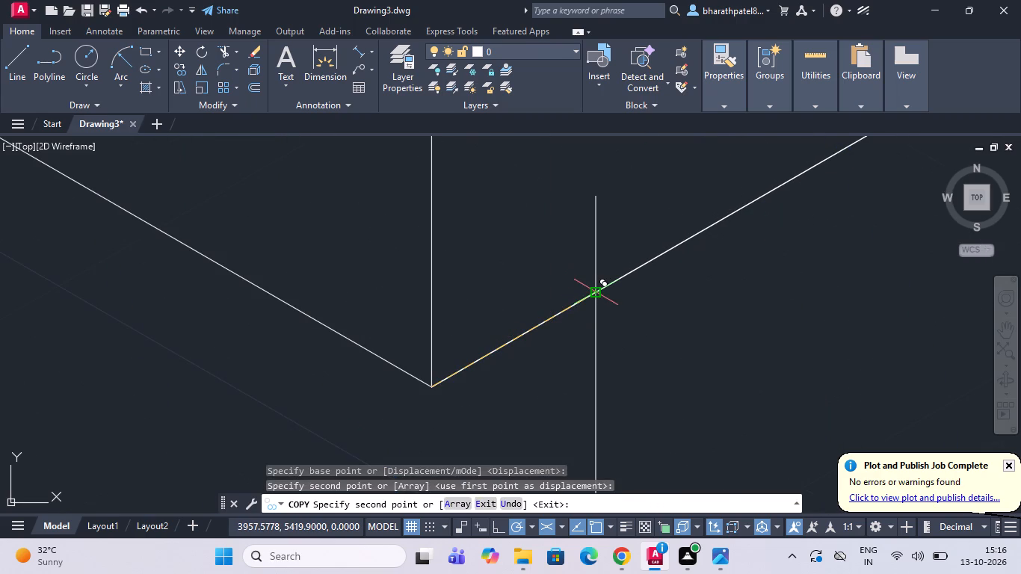
scroll(592, 296, "down", 5)
key("Escape")
scroll(524, 316, "down", 2)
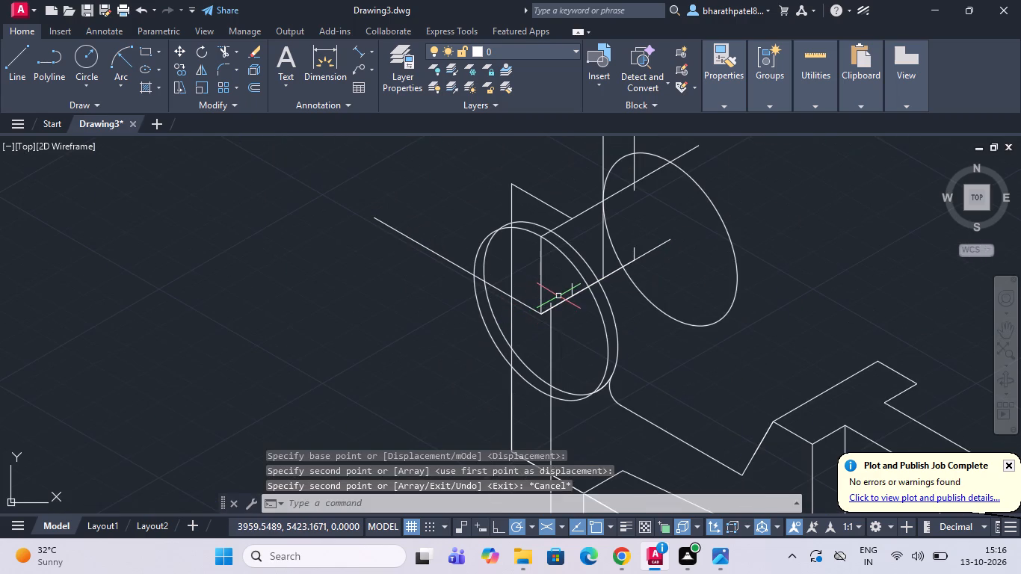
Draw a 150° line about 22 units long from where the upper 30° line crosses the copied isocircle, past the tall vertical line.
scroll(535, 191, "up", 2)
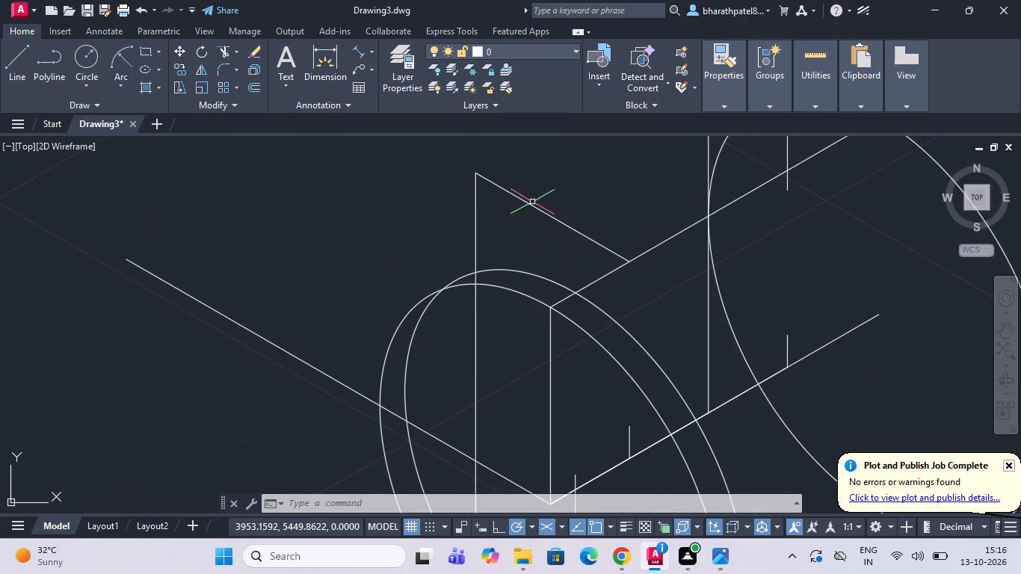
left_click(532, 202)
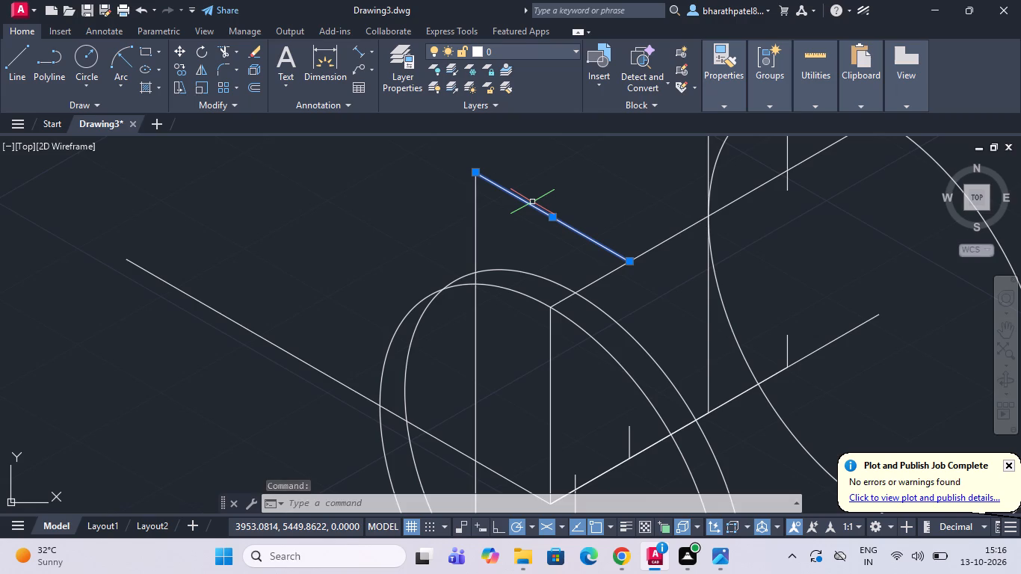
key("Escape")
left_click(15, 57)
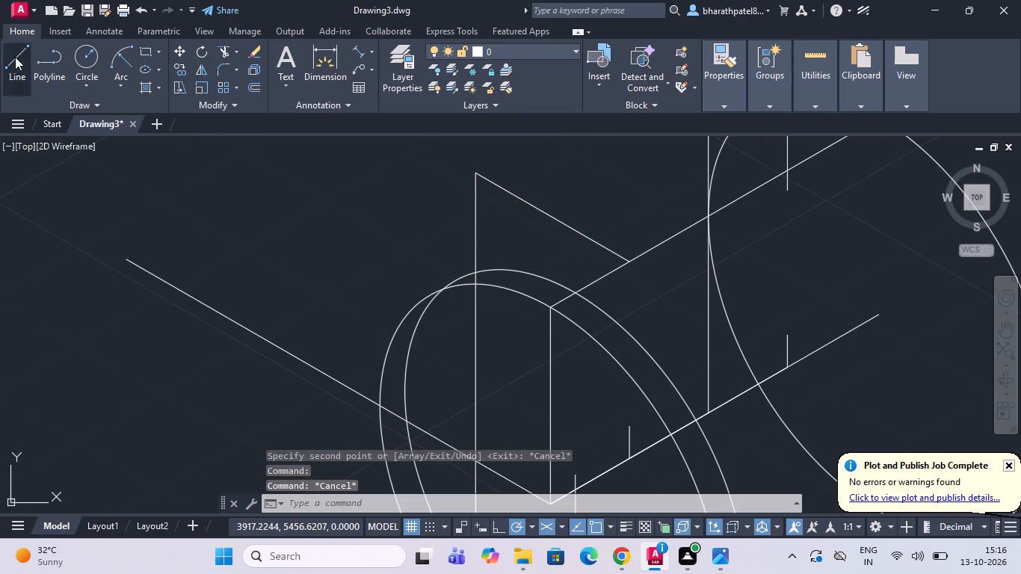
left_click(574, 296)
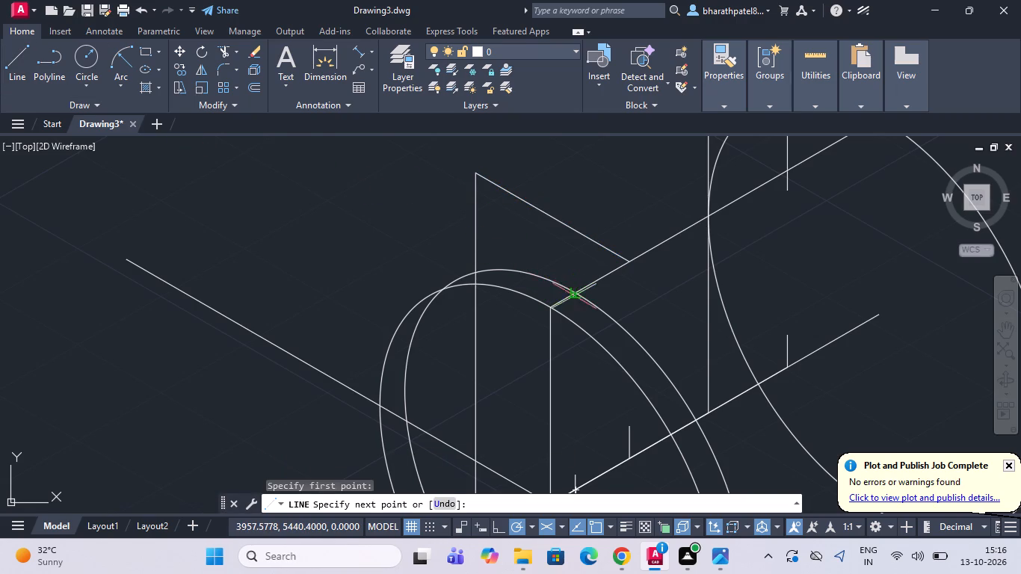
left_click(395, 184)
key("Escape")
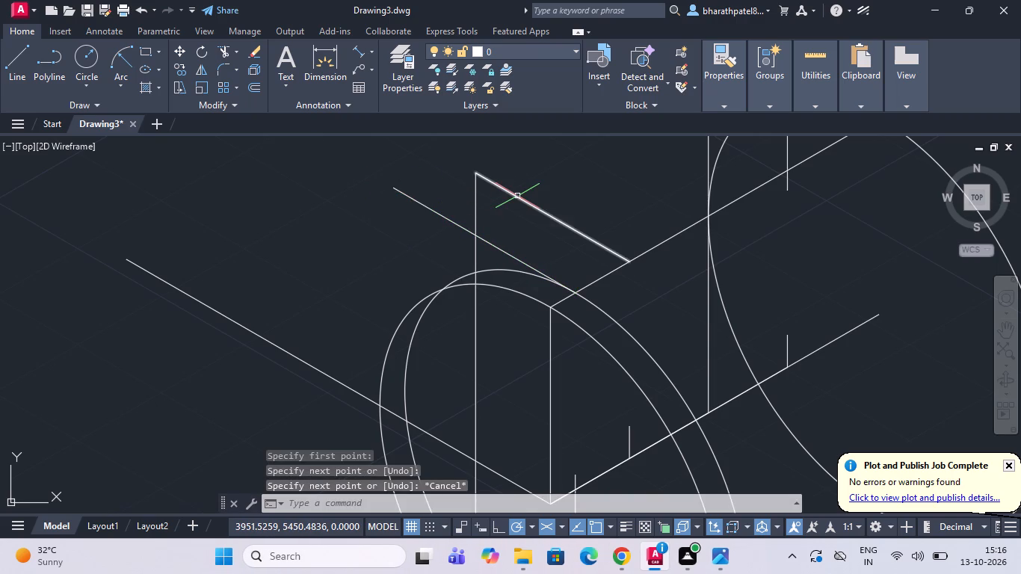
Delete the old 150° line running from the top of the tall vertical line to the upper 30° line.
left_click(518, 196)
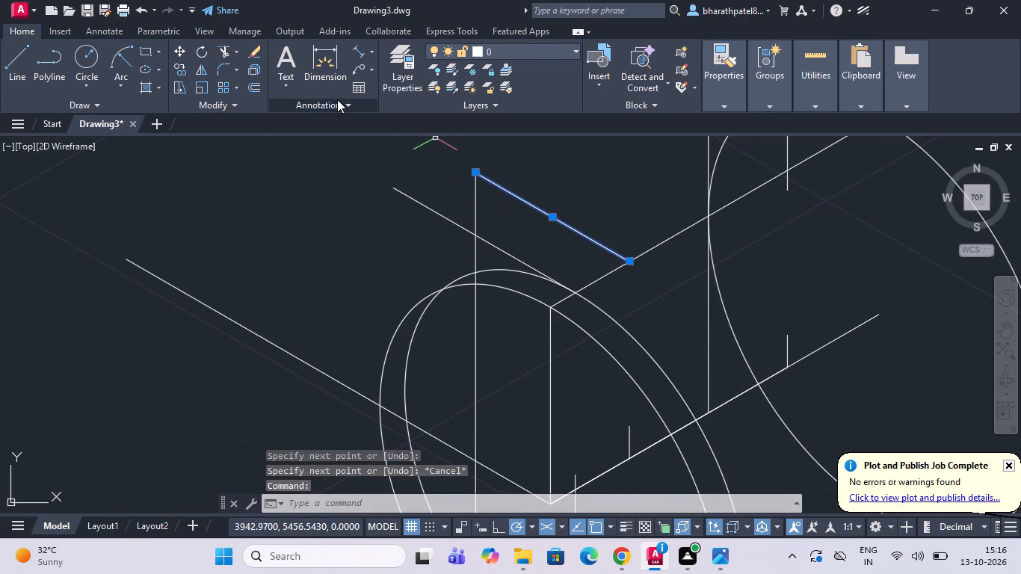
key("Delete")
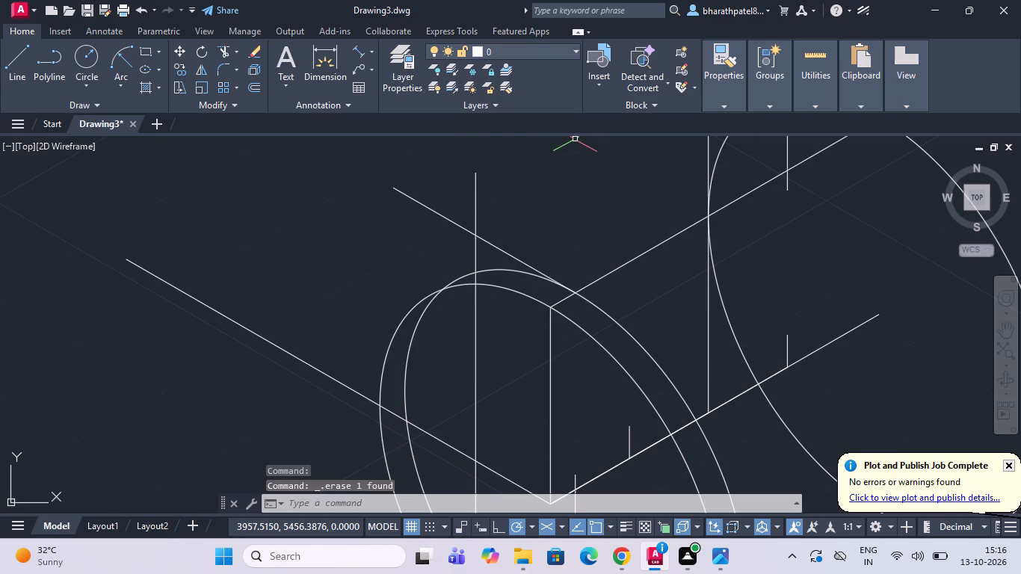
Trim the overhanging ends of the tall vertical line and the new 150° line so they meet at a corner.
left_click(221, 58)
left_click_drag(371, 221, 526, 191)
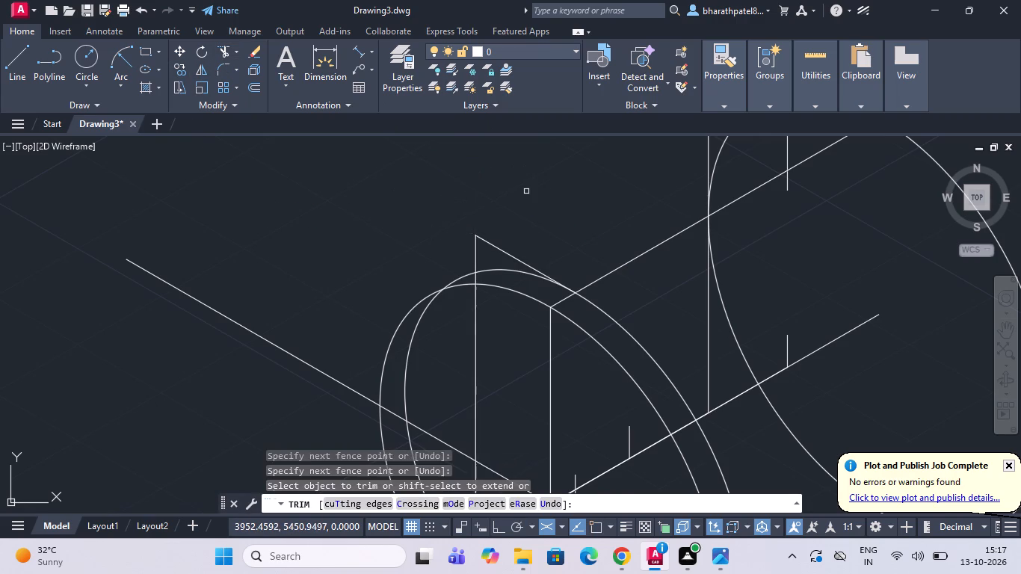
Trim the copied isocircle's outer arc between the upper 30° line and the small curved corner of the sloping base edge.
scroll(519, 197, "down", 2)
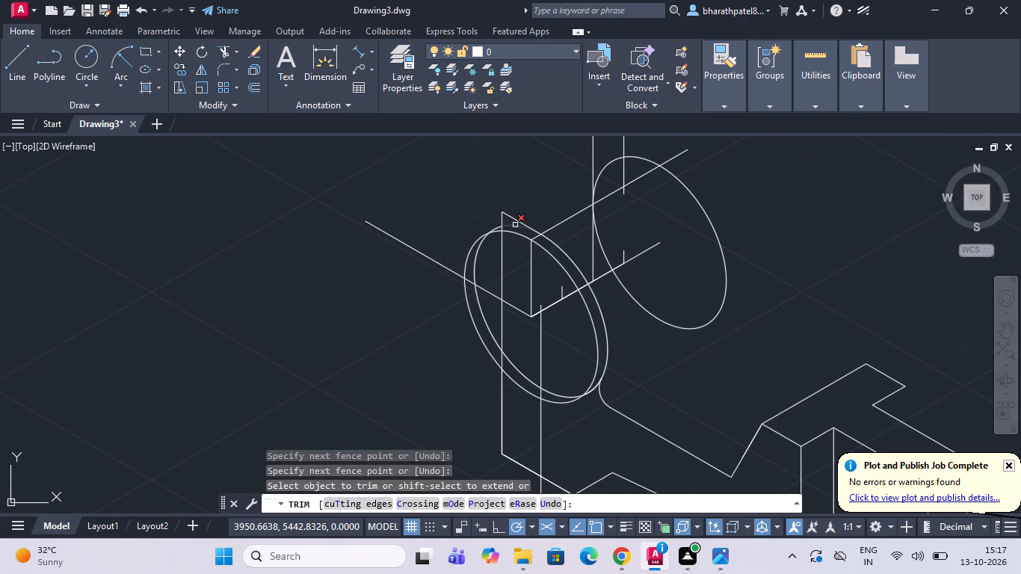
left_click(562, 251)
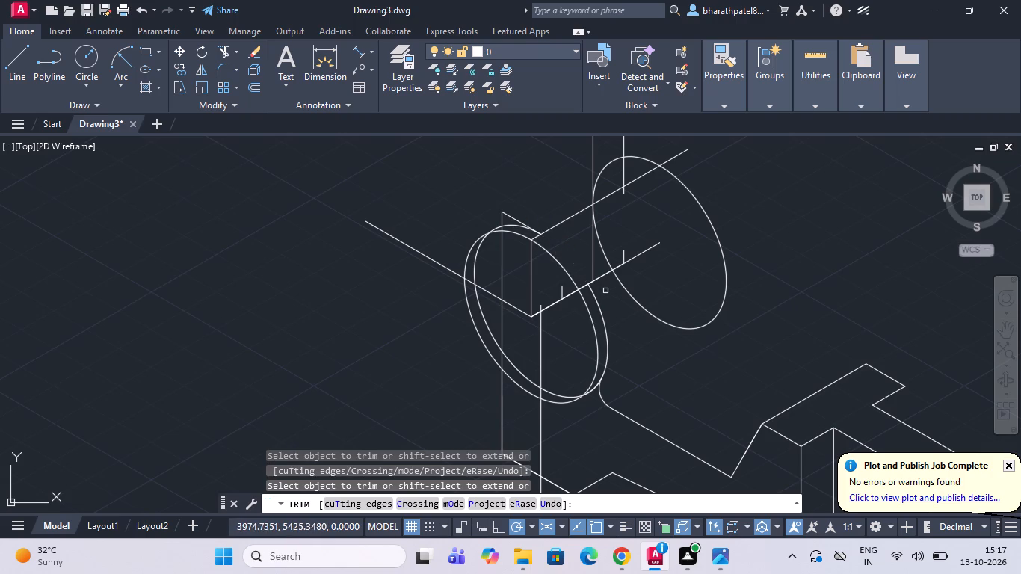
left_click(597, 306)
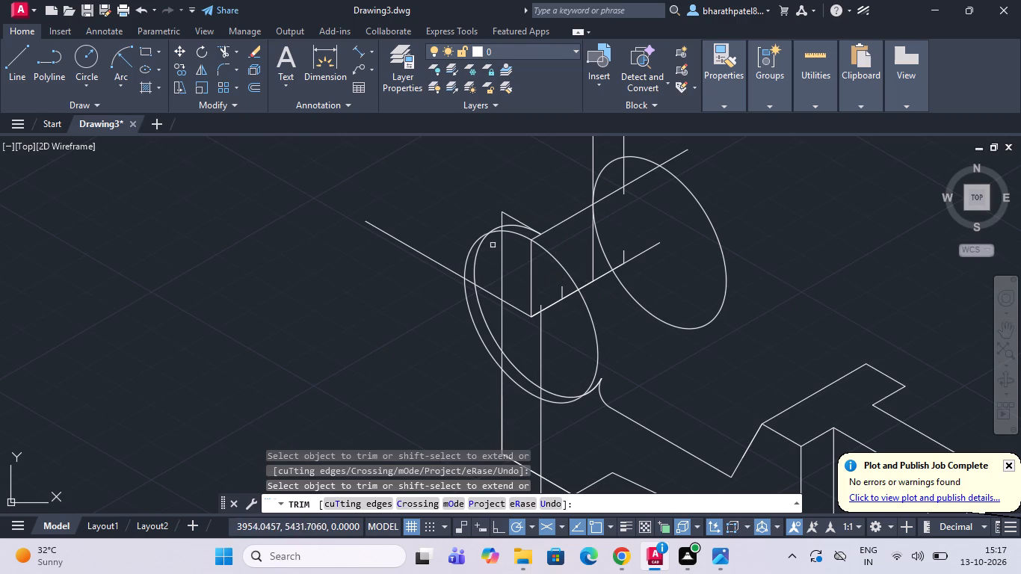
Trim the copied isocircle's remaining portions inside the front isocircle, along its left side and across the bottom past both verticals.
scroll(451, 217, "up", 3)
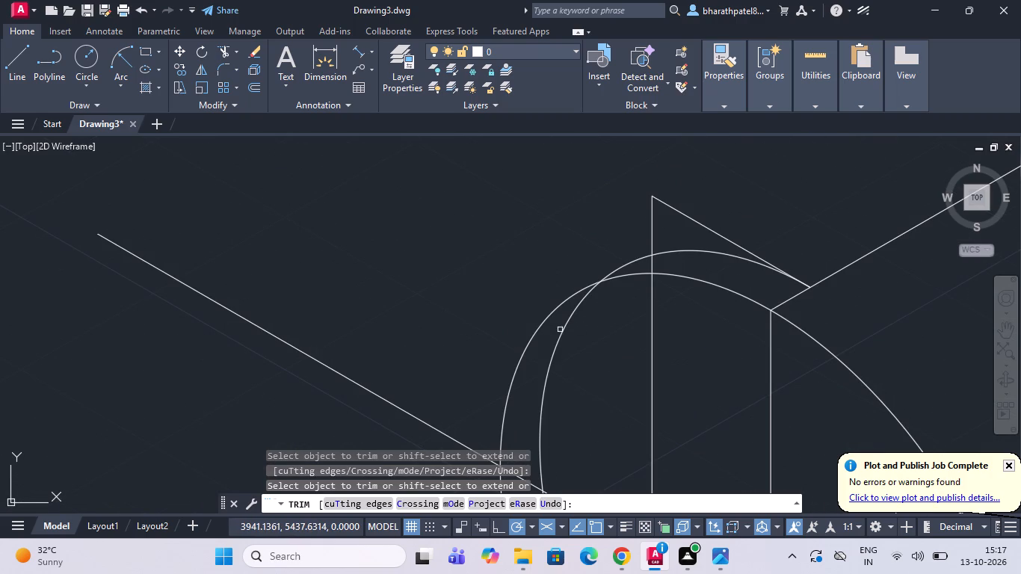
left_click(559, 330)
left_click(588, 331)
scroll(579, 327, "down", 4)
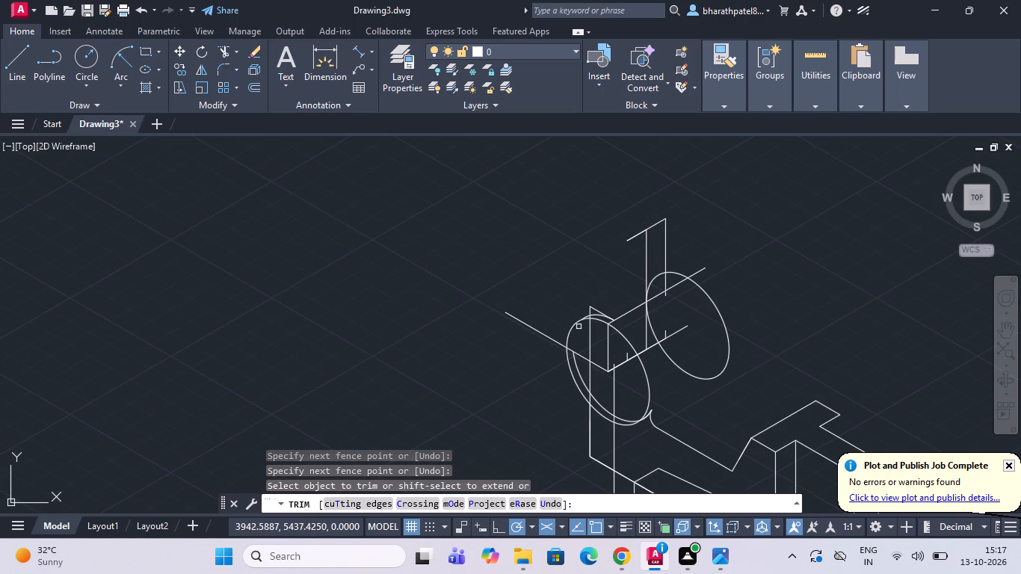
scroll(587, 392, "up", 3)
left_click(580, 380)
left_click(574, 348)
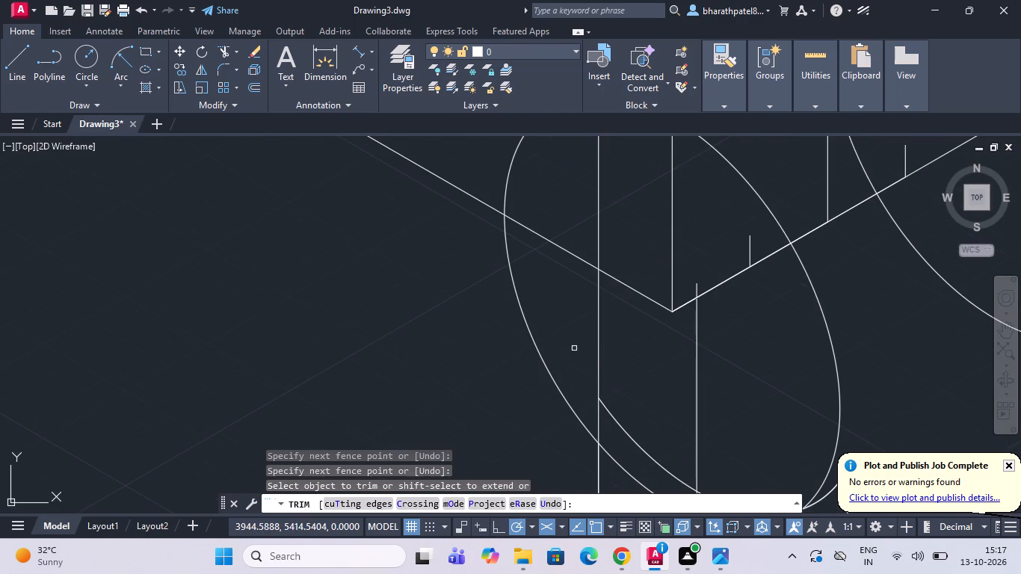
left_click(622, 434)
scroll(622, 395, "down", 2)
left_click(622, 395)
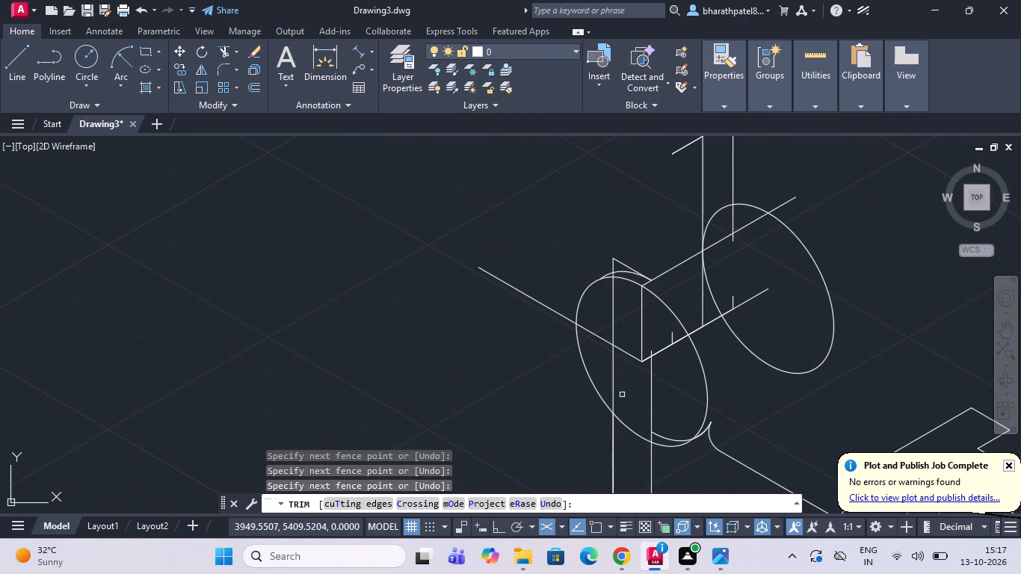
scroll(650, 437, "up", 4)
scroll(652, 434, "down", 2)
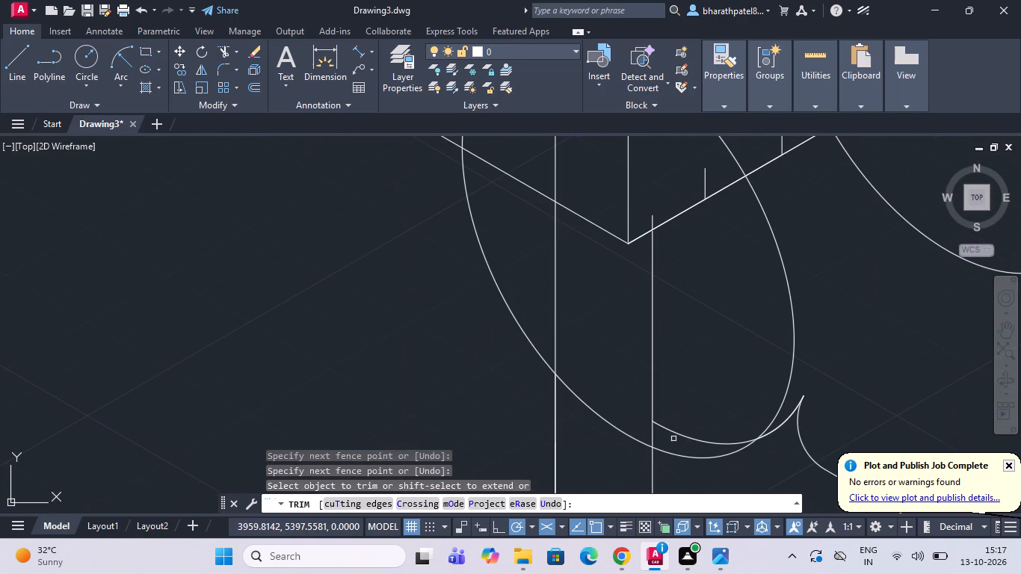
left_click(673, 439)
left_click(681, 416)
scroll(681, 416, "down", 3)
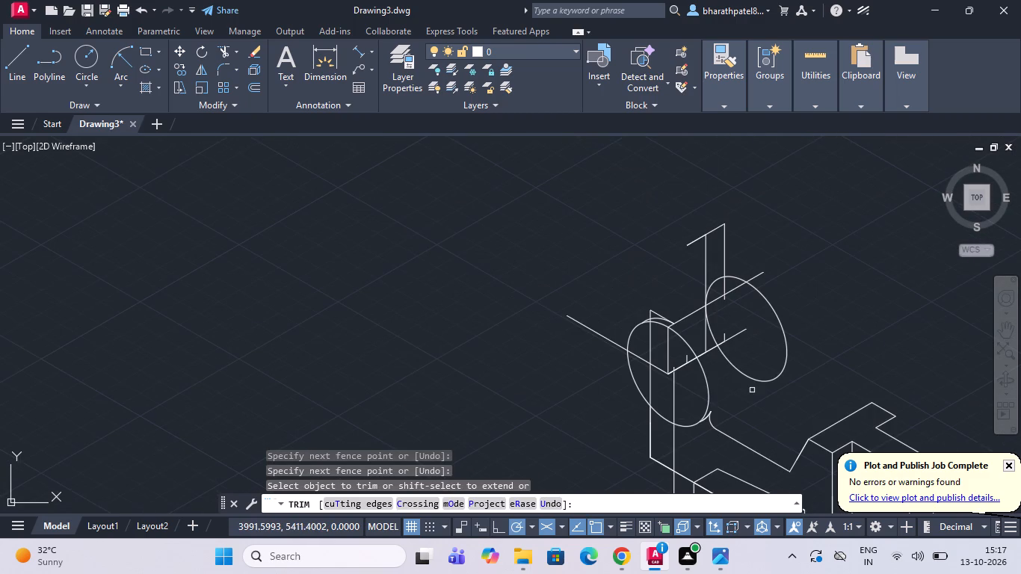
scroll(753, 390, "up", 2)
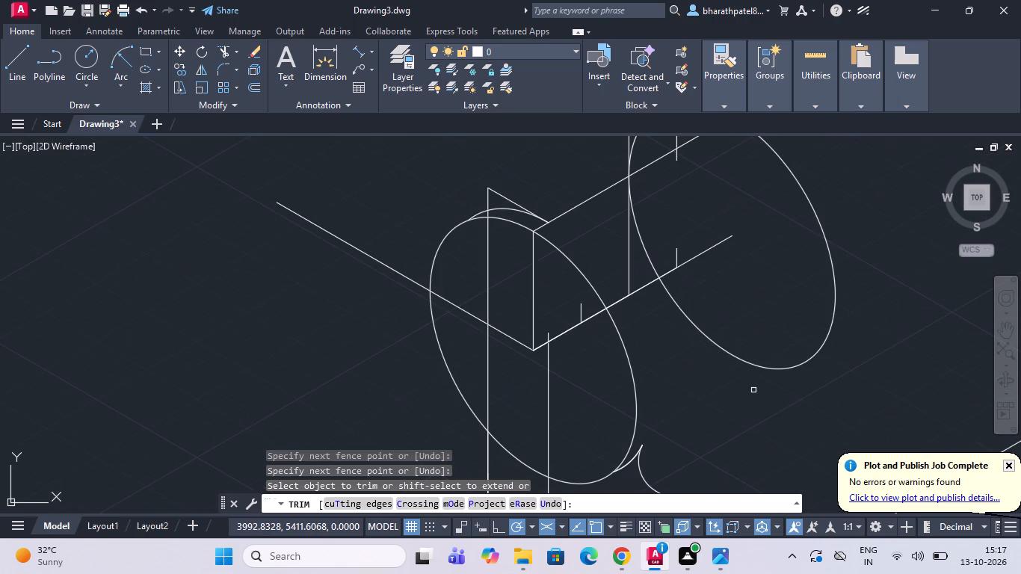
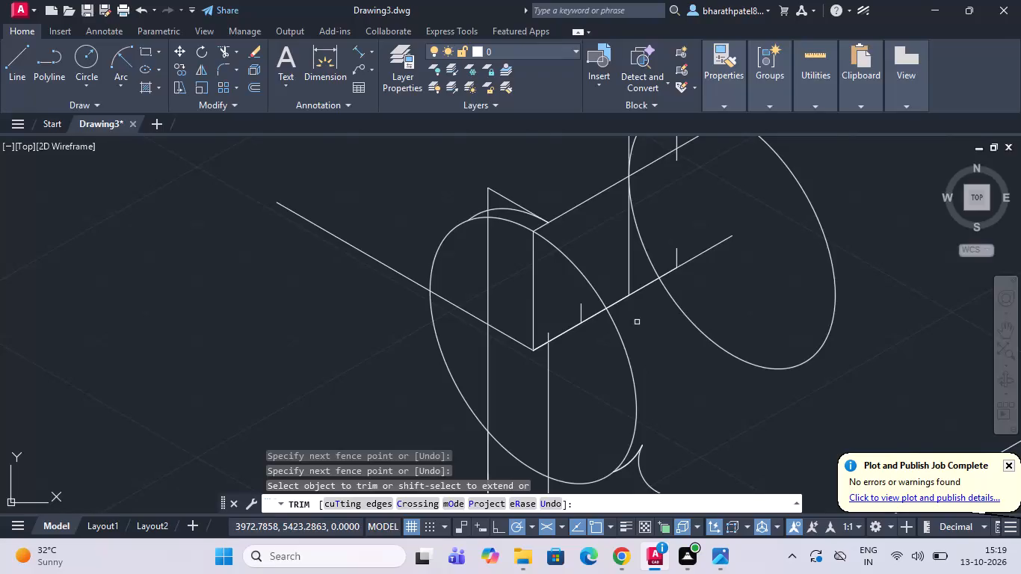
Undo the recent trims on the copied isocircle, the tall vertical line and the upper 150° line.
key("ctrl+z")
key("ctrl+z")
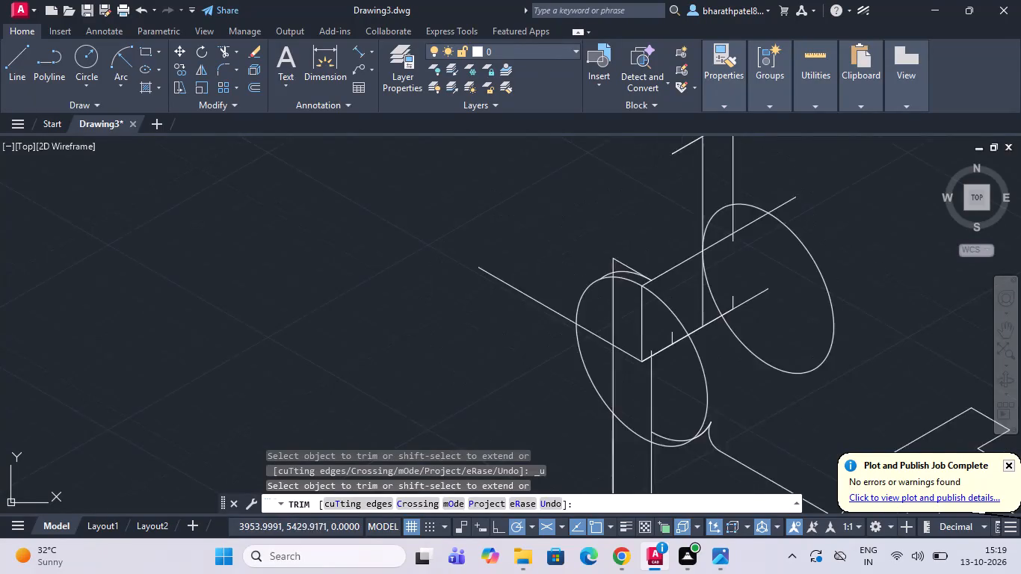
key("ctrl+z")
key("ctrl+z")
key("ctrl+z")
key("ctrl+z")
key("ctrl+z")
key("ctrl+z")
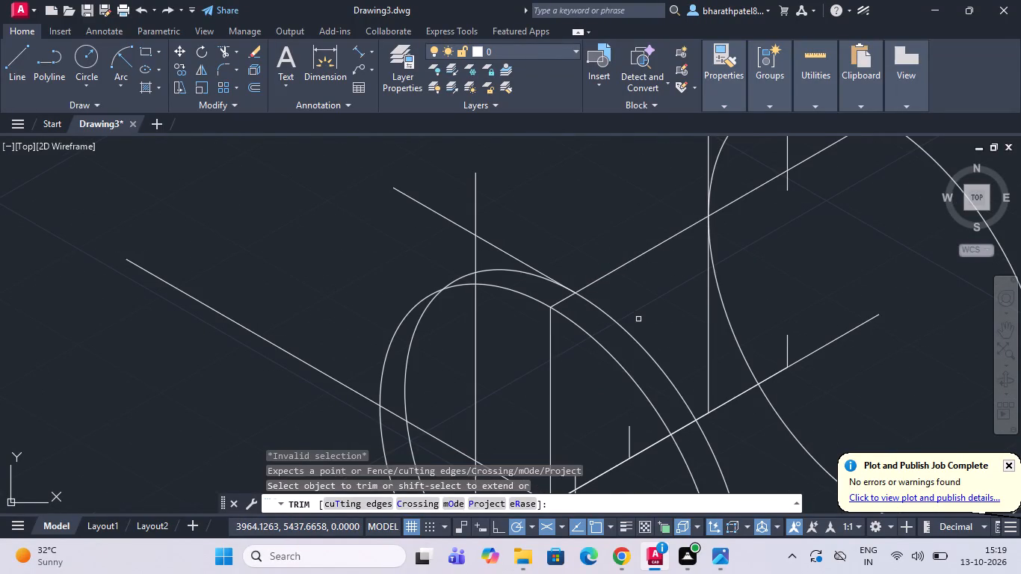
key("ctrl+z")
key("ctrl+z")
key("ctrl+z")
key("ctrl+z")
key("ctrl+z")
key("ctrl+z")
key("ctrl+z")
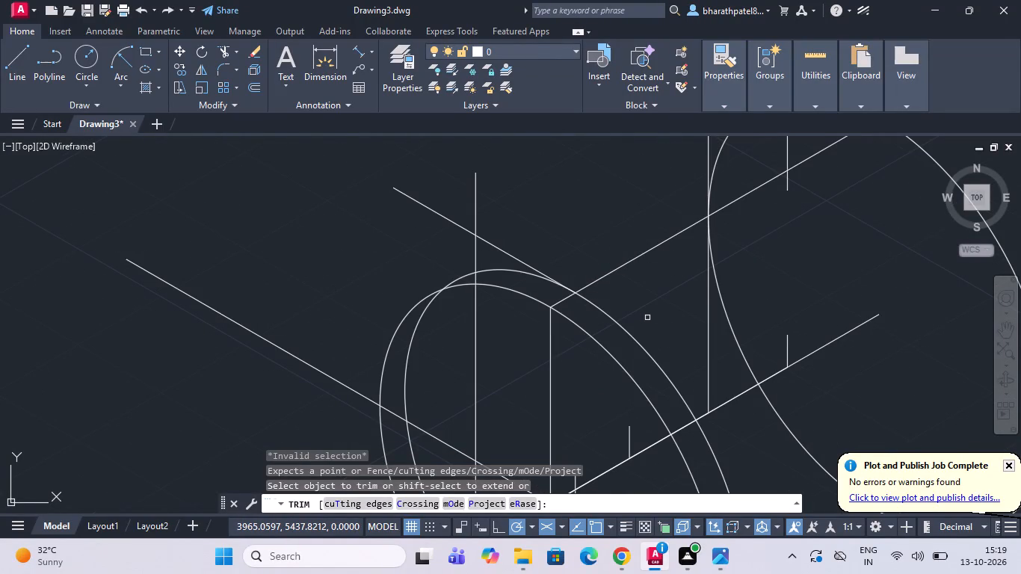
key("ctrl+z")
key("ctrl+z")
Undo the earlier line, erase and trim edits around the two front isocircles, back to the untrimmed tall verticals and whole copied isocircle.
key("Escape")
key("ctrl+z")
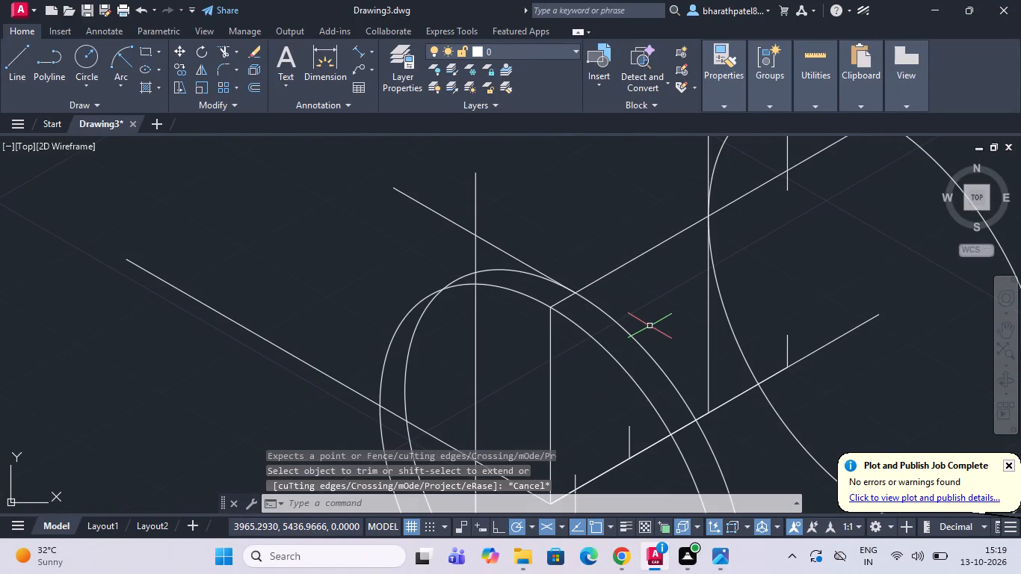
key("ctrl+z")
key("ctrl+z")
key("ctrl+z")
key("ctrl+z")
key("ctrl+z")
key("ctrl+z")
key("ctrl+z")
key("ctrl+z")
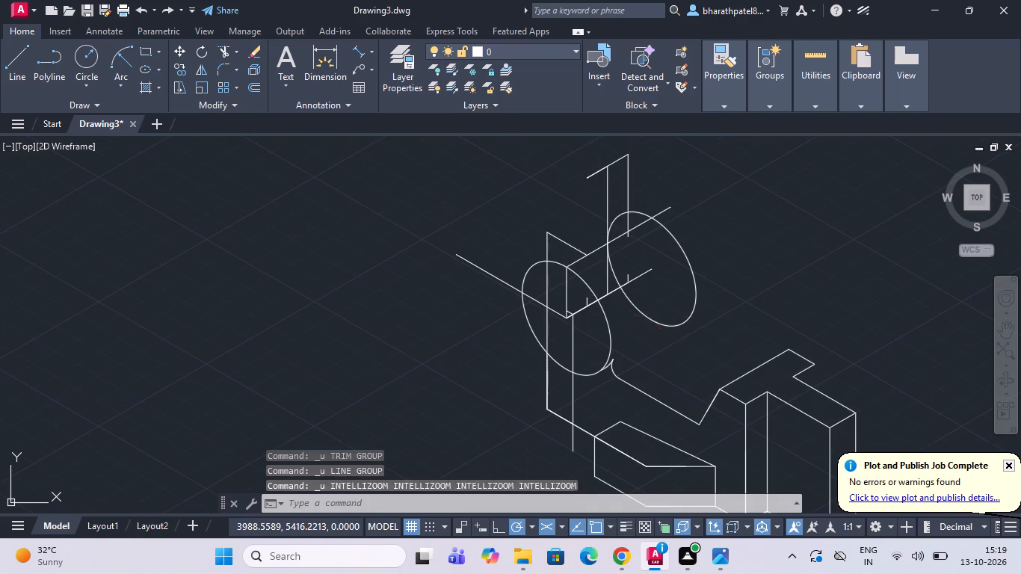
key("ctrl+z")
key("ctrl+z")
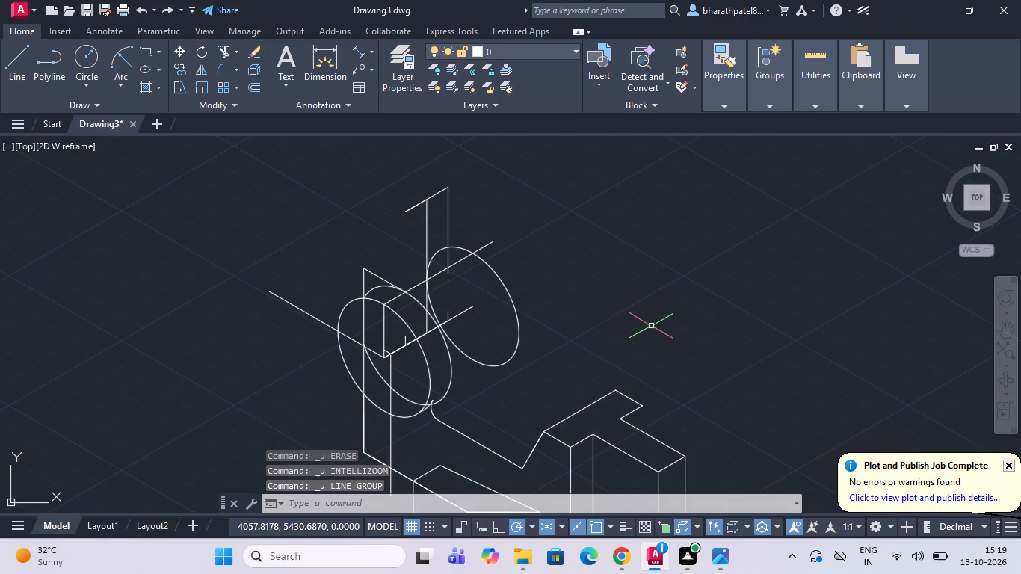
key("ctrl+z")
key("ctrl+z")
Measure from the lower 30° line's front corner to the next tall vertical's foot with an aligned dimension, and erase the dimension.
scroll(582, 308, "down", 1)
scroll(418, 389, "up", 2)
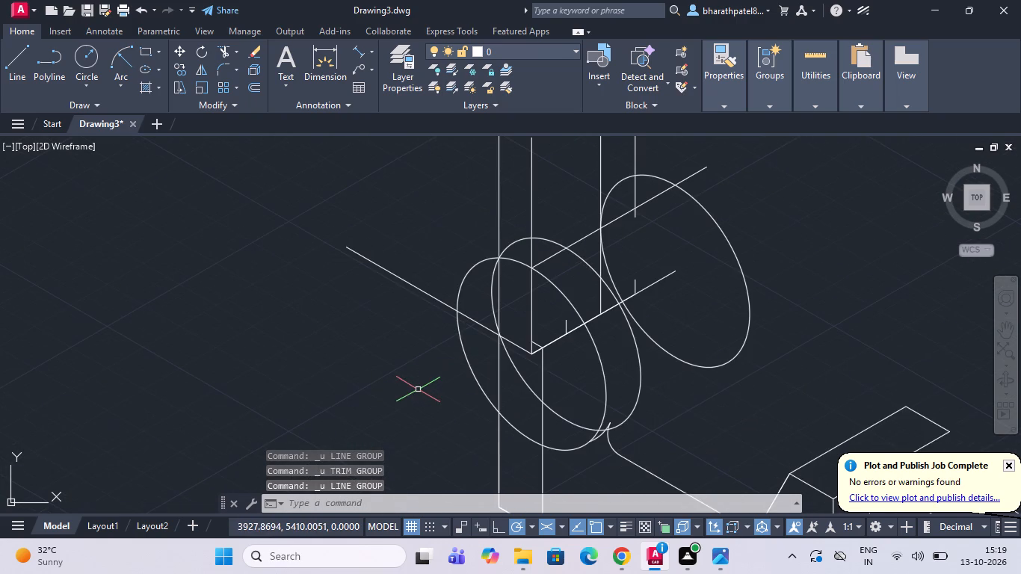
scroll(558, 269, "down", 1)
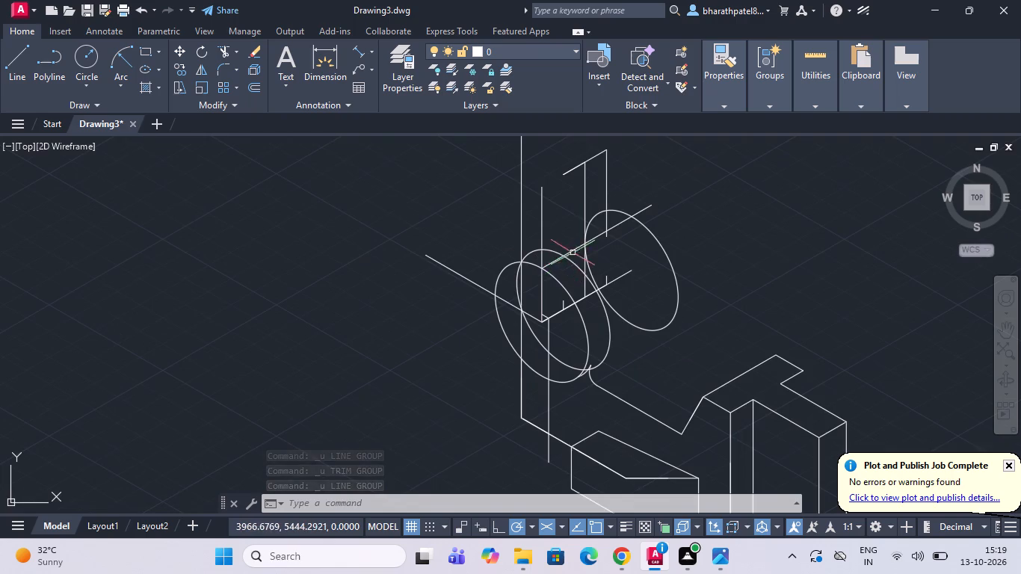
scroll(573, 251, "up", 2)
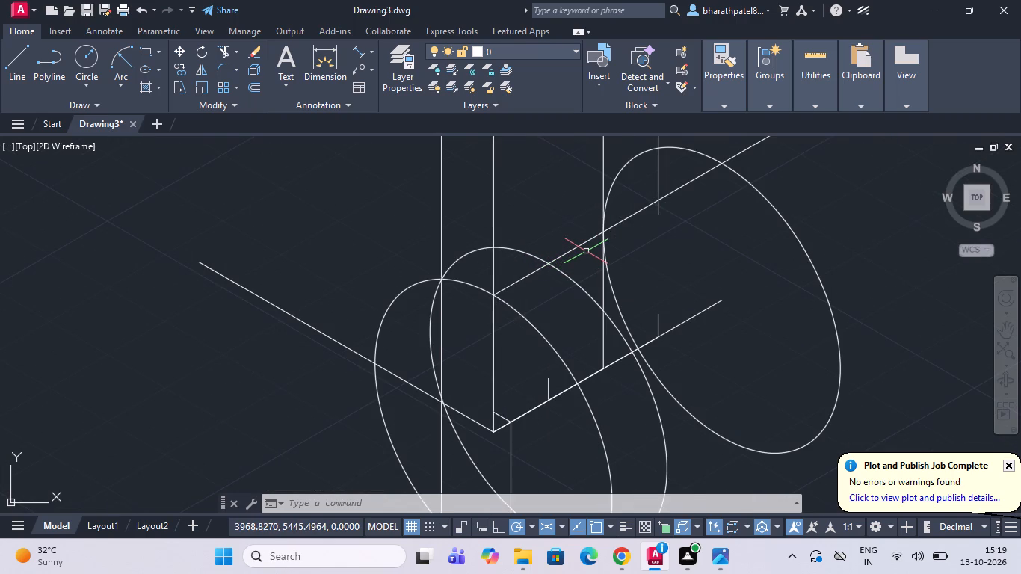
scroll(555, 271, "down", 1)
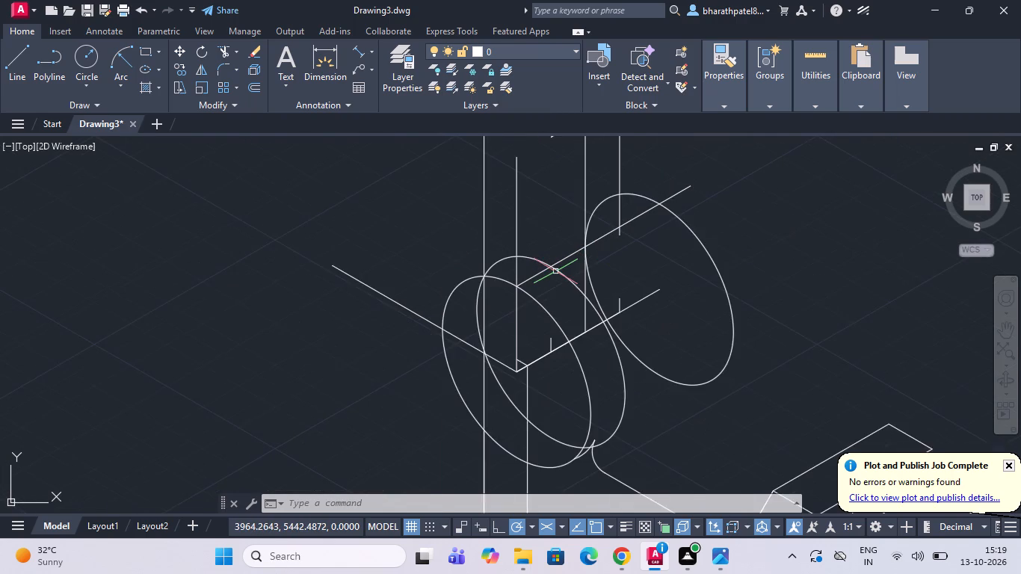
scroll(555, 271, "down", 1)
left_click(9, 62)
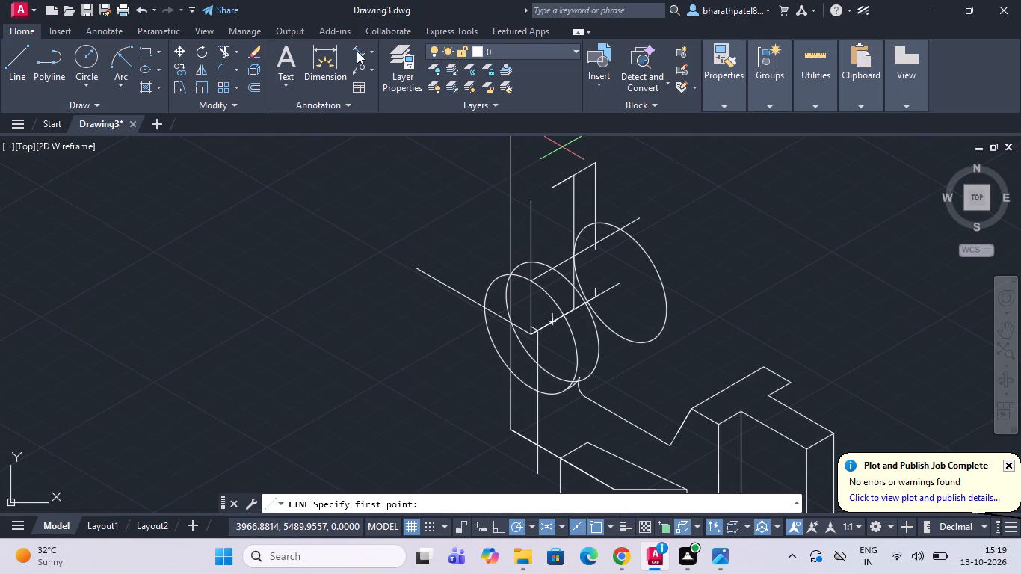
left_click_drag(357, 51, 359, 58)
scroll(527, 303, "up", 3)
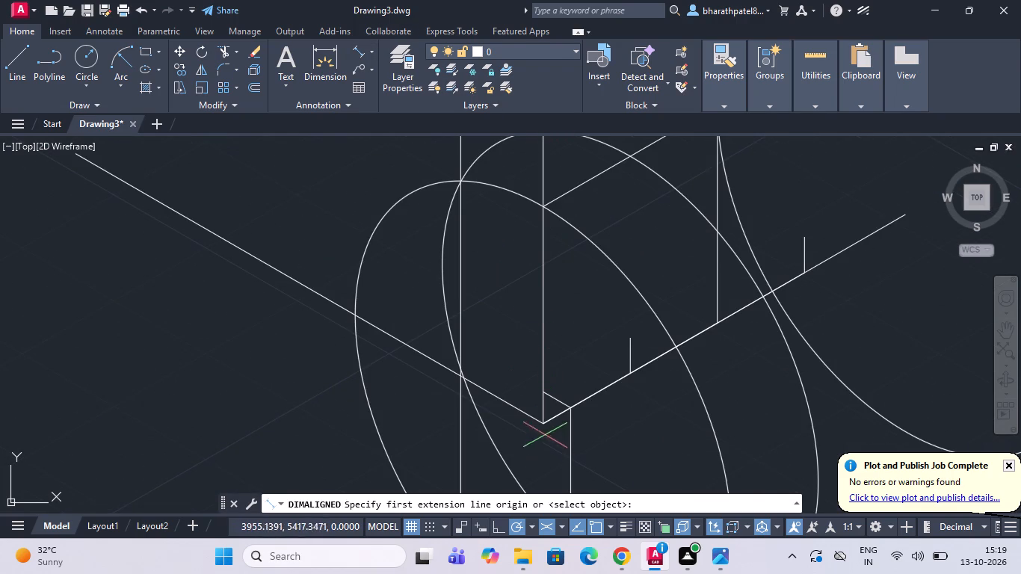
left_click(539, 421)
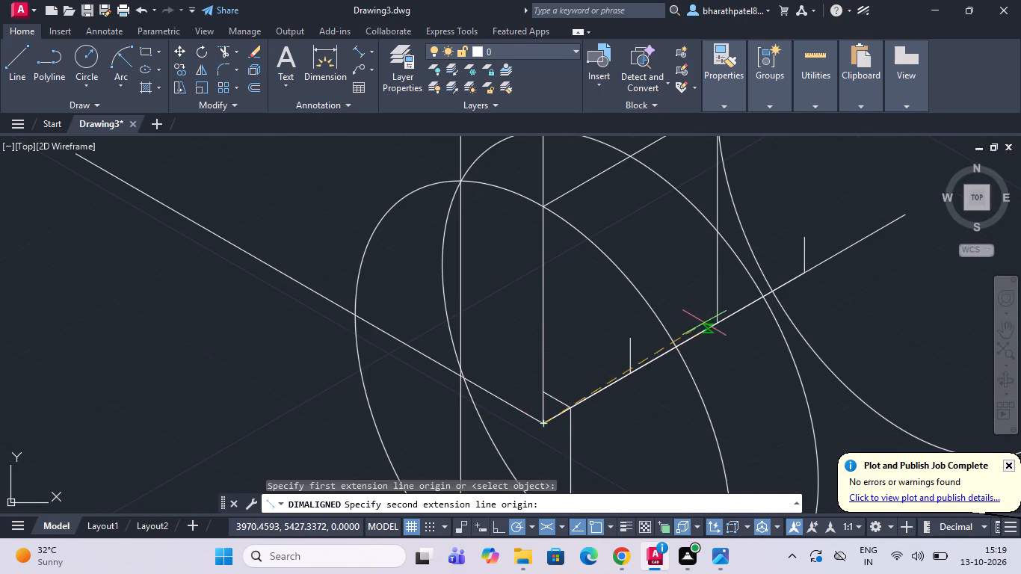
left_click(720, 320)
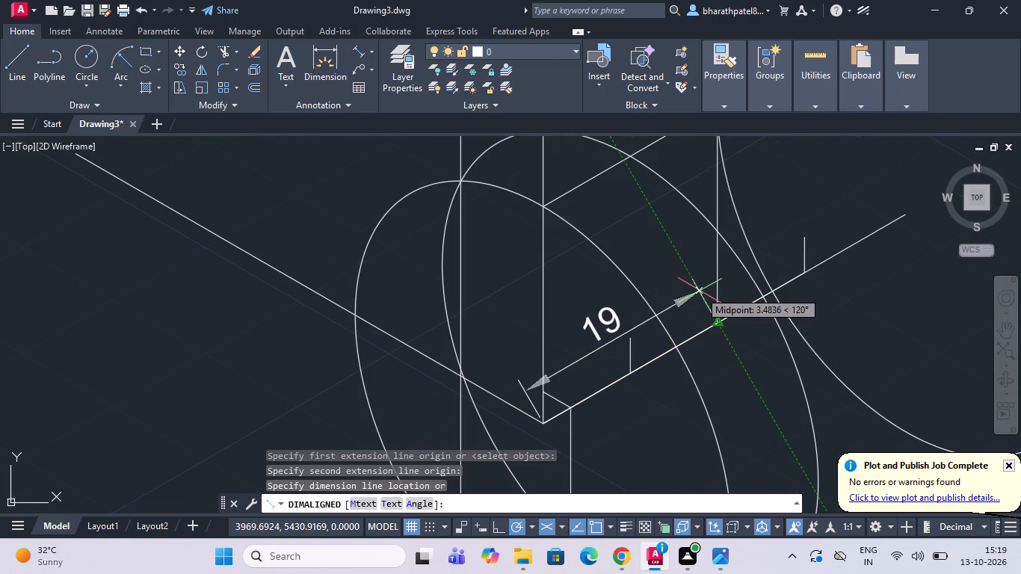
left_click(700, 291)
key("Escape")
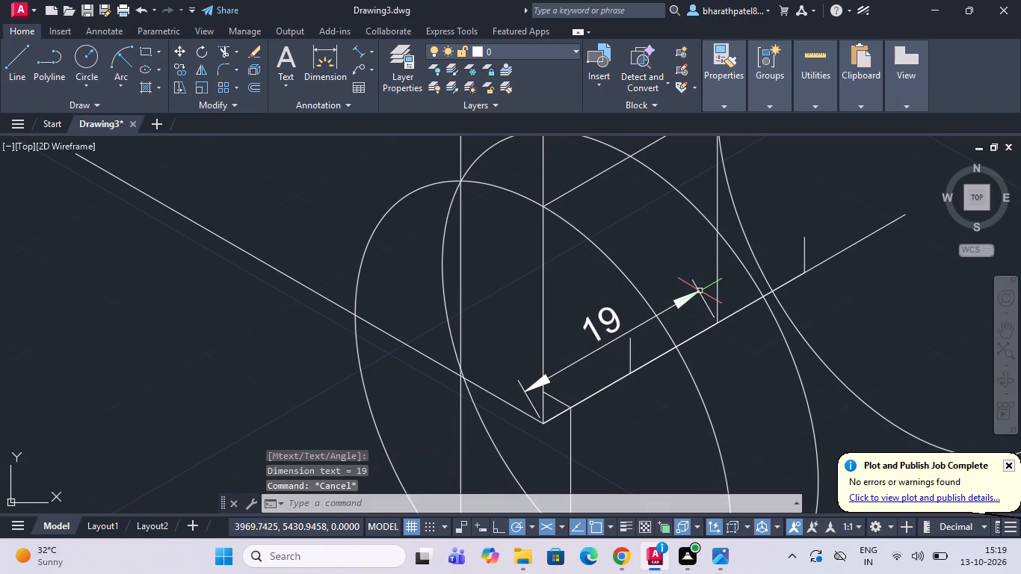
left_click(605, 348)
key("Delete")
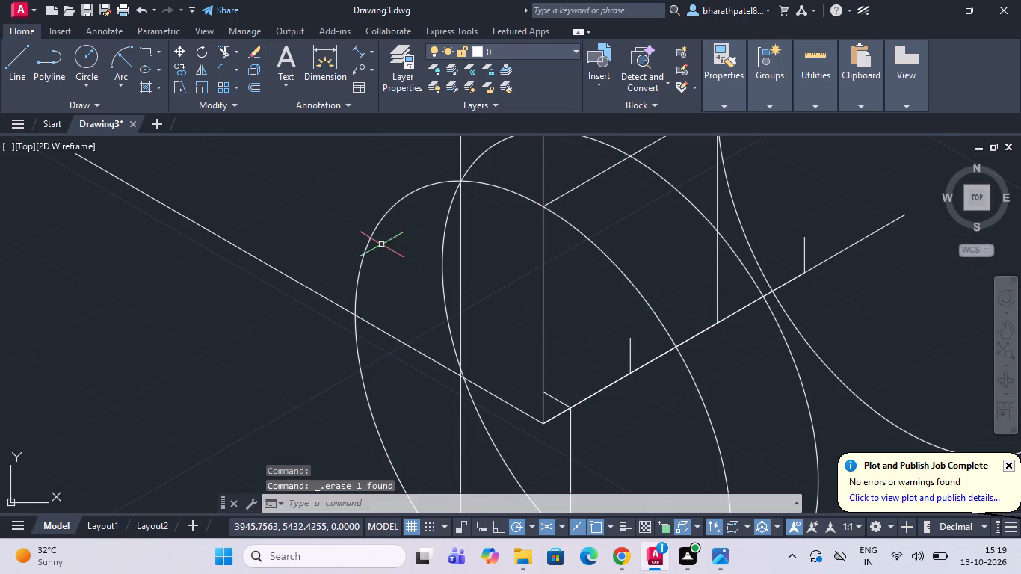
Draw a 150° line from the foot of the vertical on the lower 30° line, extending beyond the front isocircle.
left_click(14, 64)
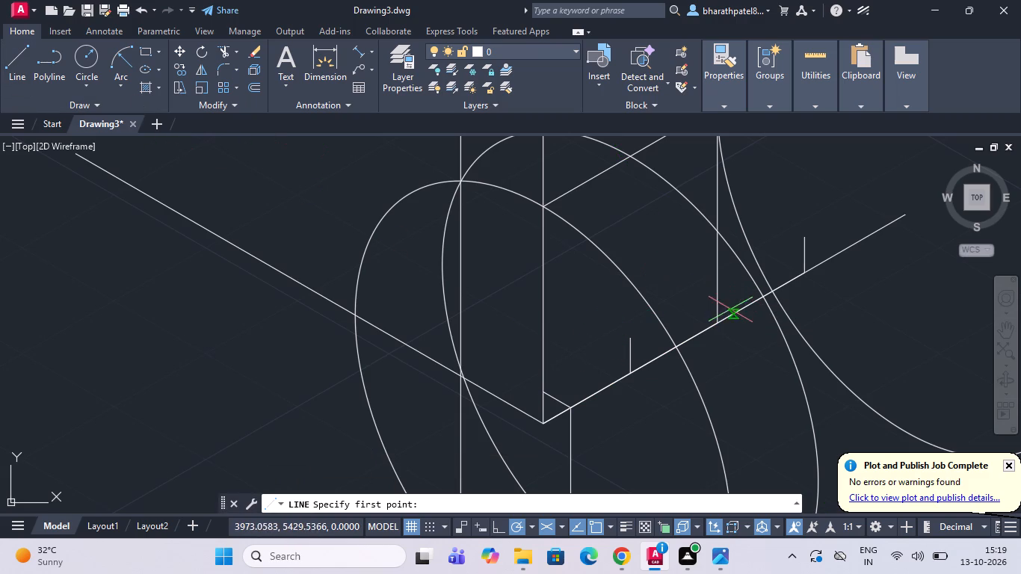
left_click(714, 318)
scroll(714, 318, "down", 3)
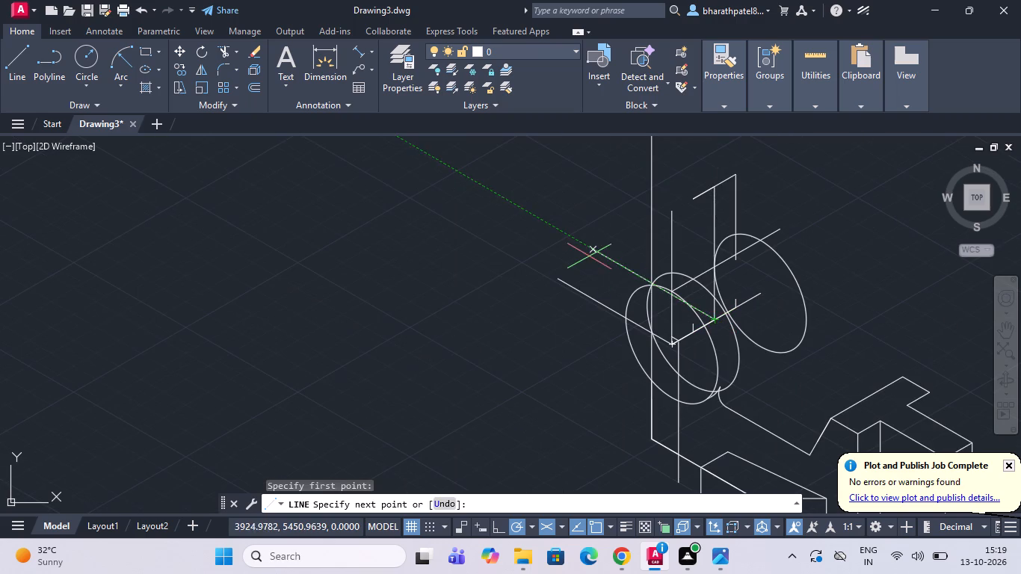
scroll(582, 252, "up", 2)
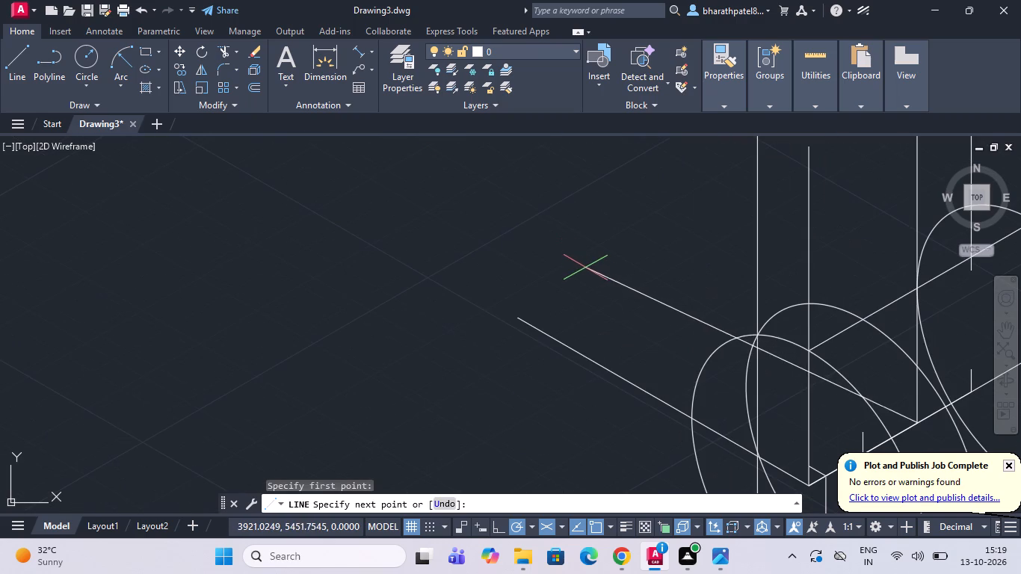
left_click(632, 252)
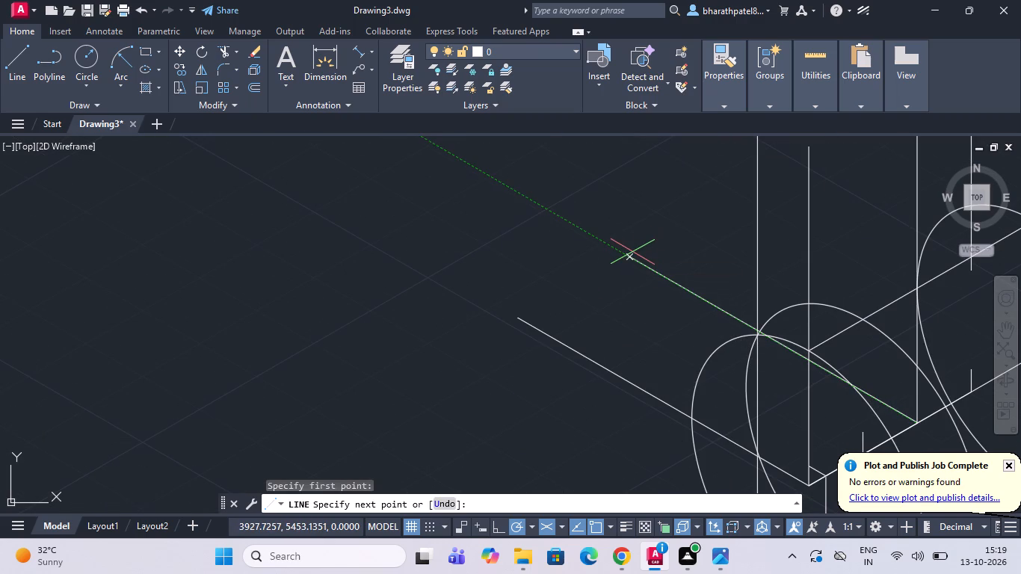
key("Escape")
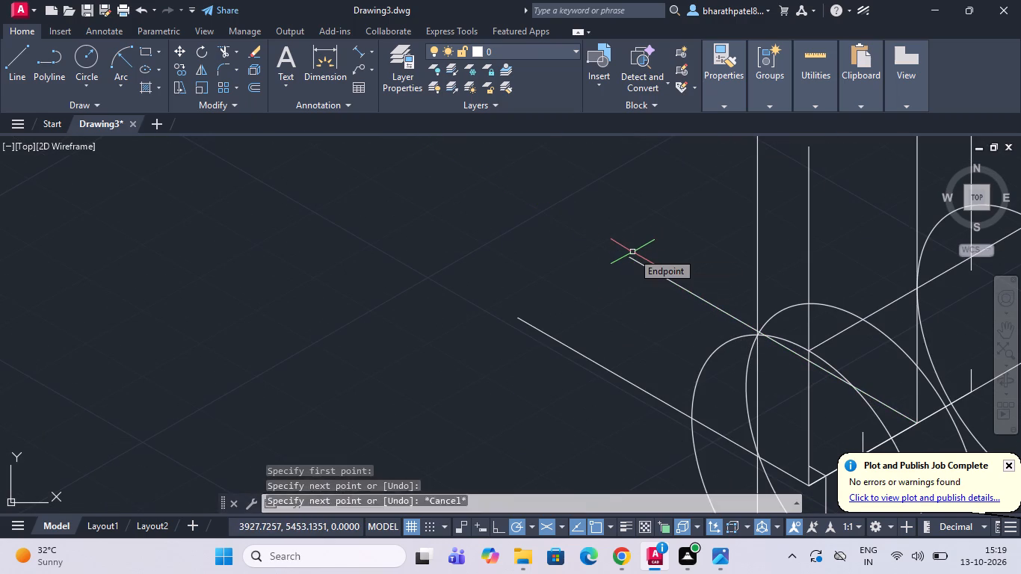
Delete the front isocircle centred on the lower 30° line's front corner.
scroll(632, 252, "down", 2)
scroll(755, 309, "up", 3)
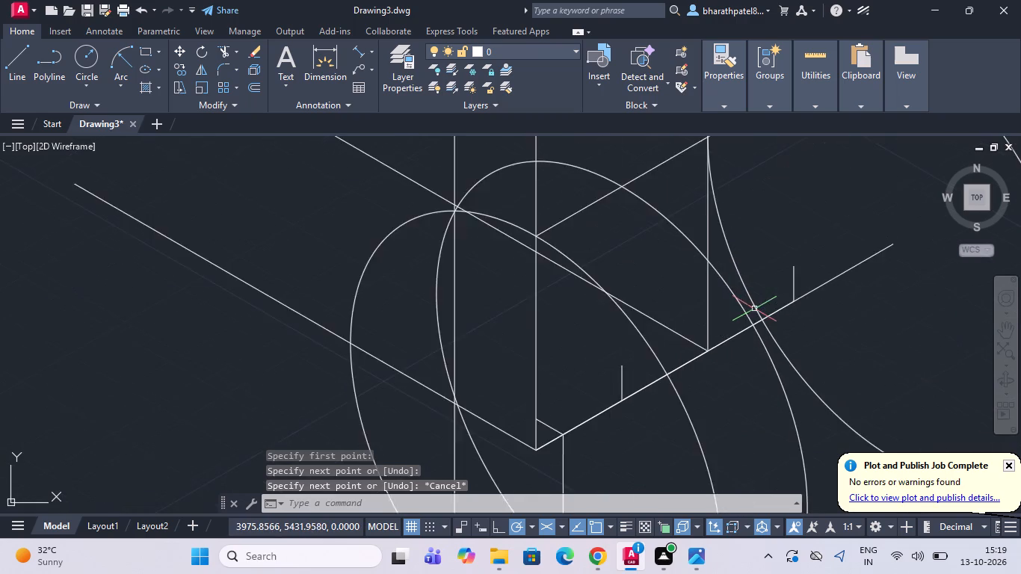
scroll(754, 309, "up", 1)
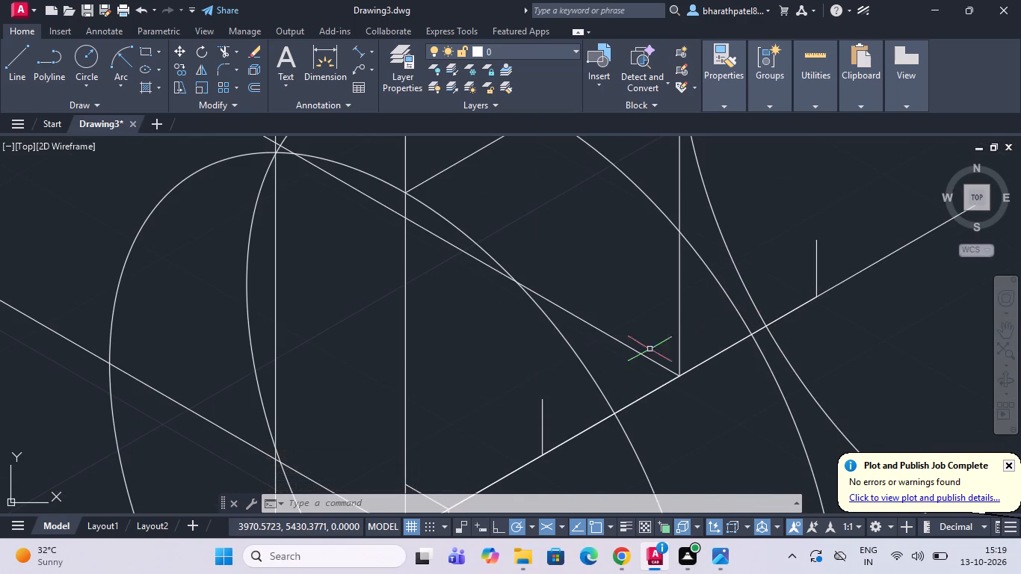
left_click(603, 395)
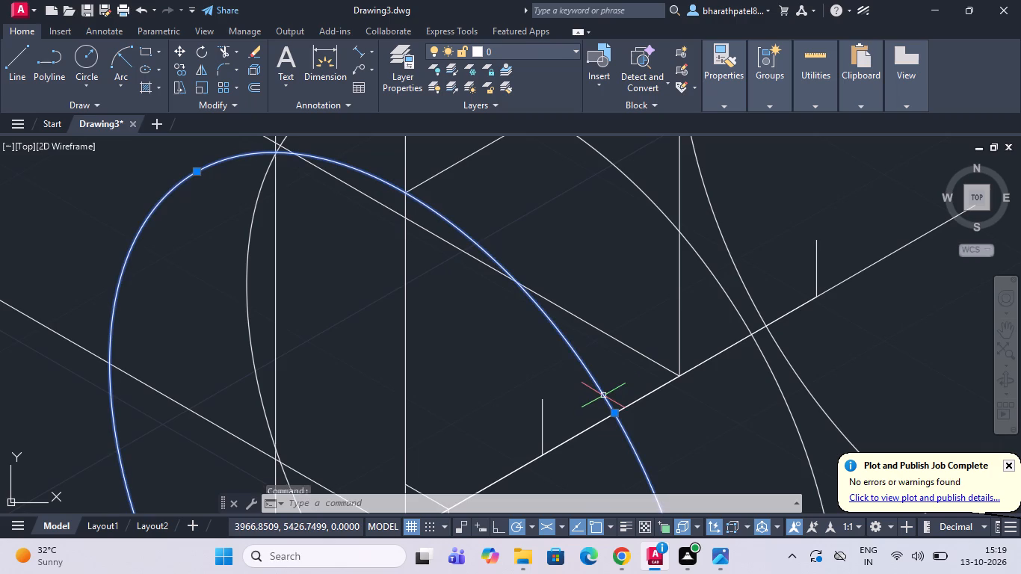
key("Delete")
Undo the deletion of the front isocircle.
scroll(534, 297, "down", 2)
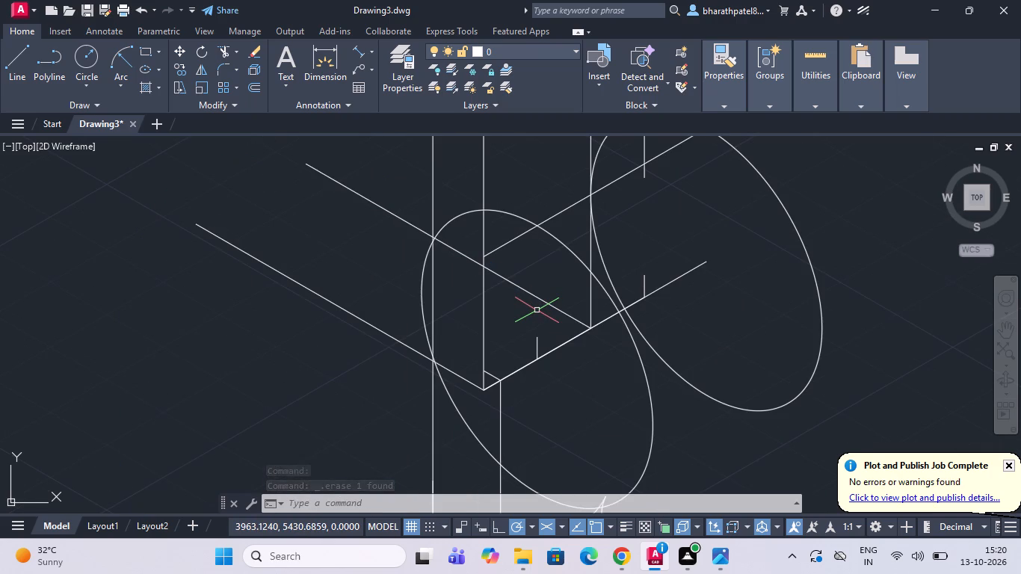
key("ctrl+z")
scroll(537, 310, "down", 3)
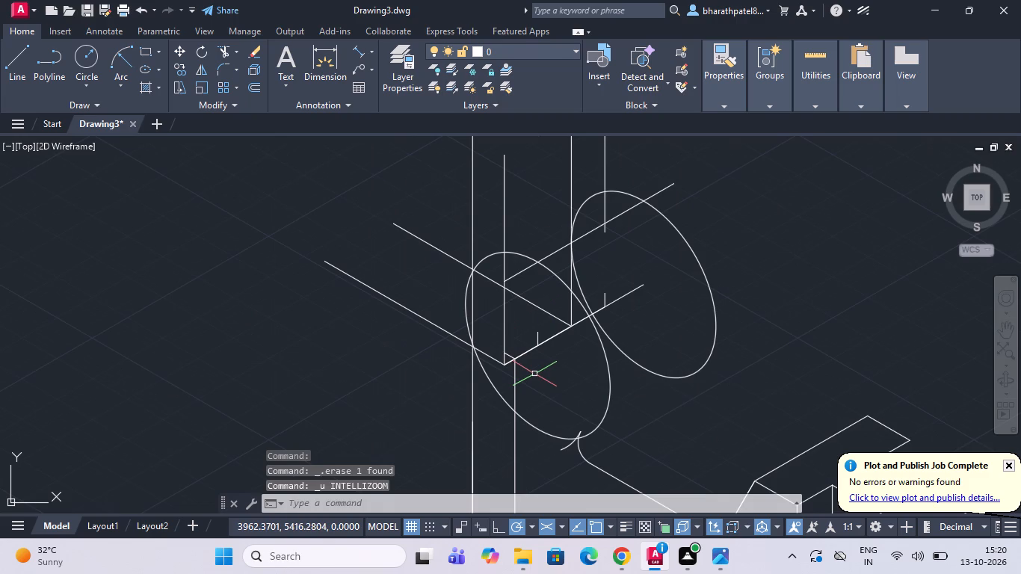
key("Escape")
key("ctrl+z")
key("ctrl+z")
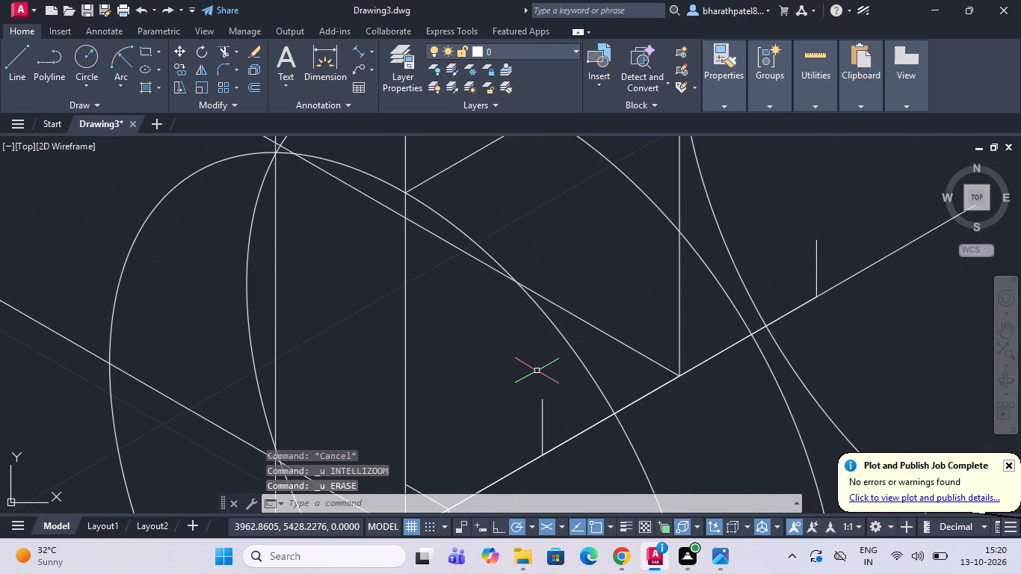
Delete the copied isocircle lying between the front isocircle and the far one.
scroll(548, 354, "down", 2)
left_click(554, 349)
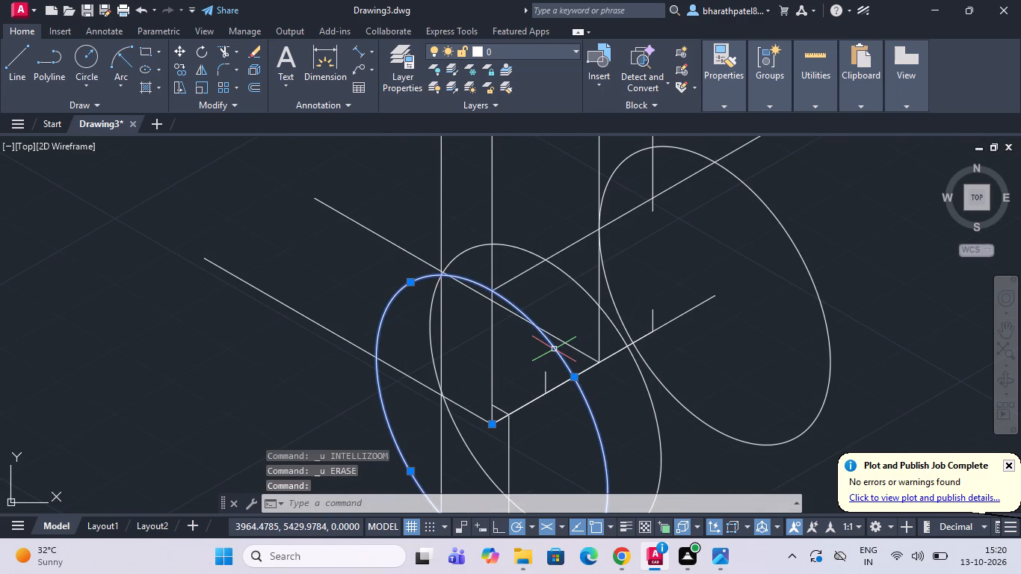
key("Escape")
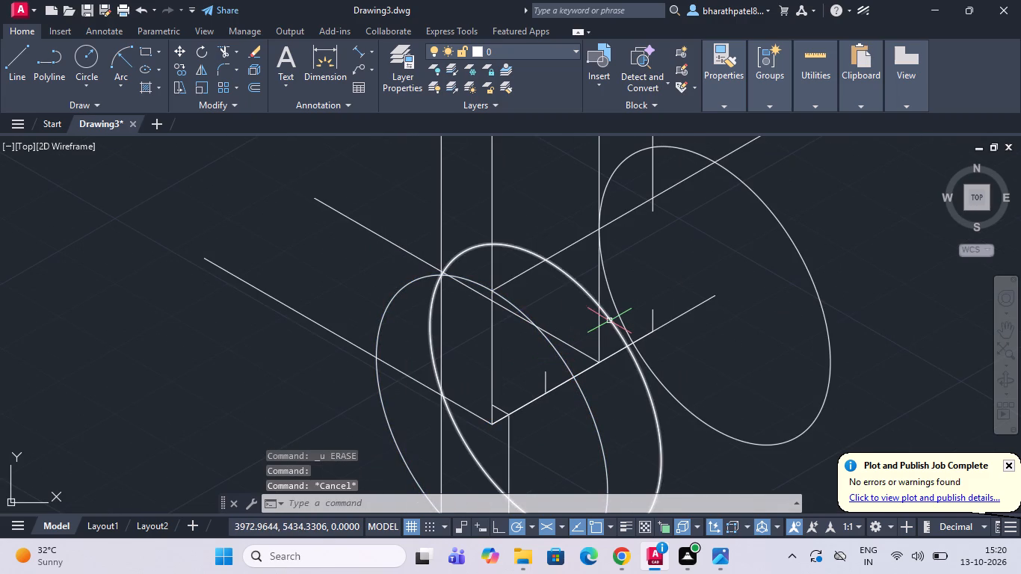
left_click(609, 321)
key("Delete")
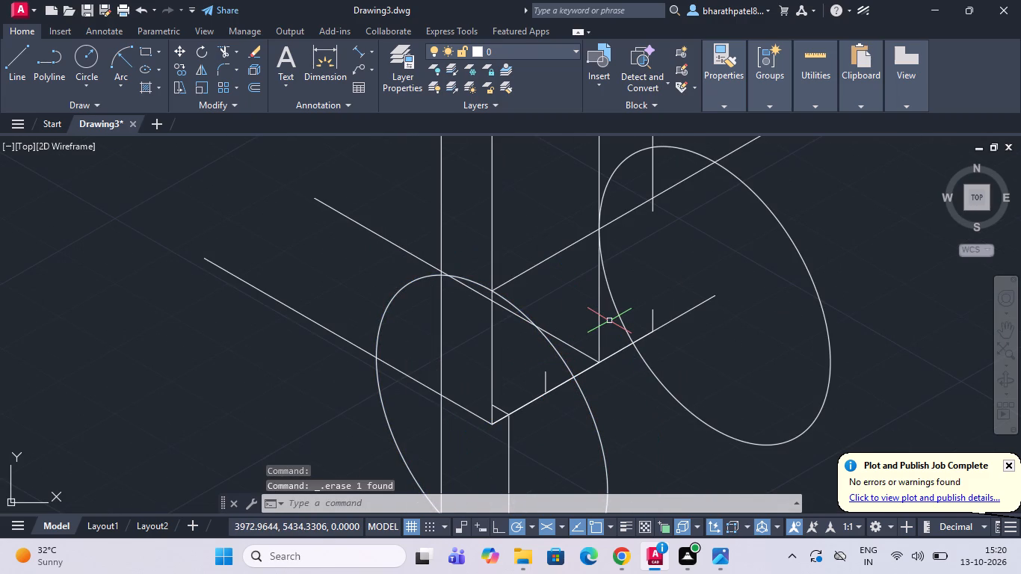
Draw a 10-unit line from the foot of the vertical along the lower 30° line toward the front corner, ending in a short upward vertical.
scroll(567, 314, "down", 2)
scroll(569, 329, "up", 3)
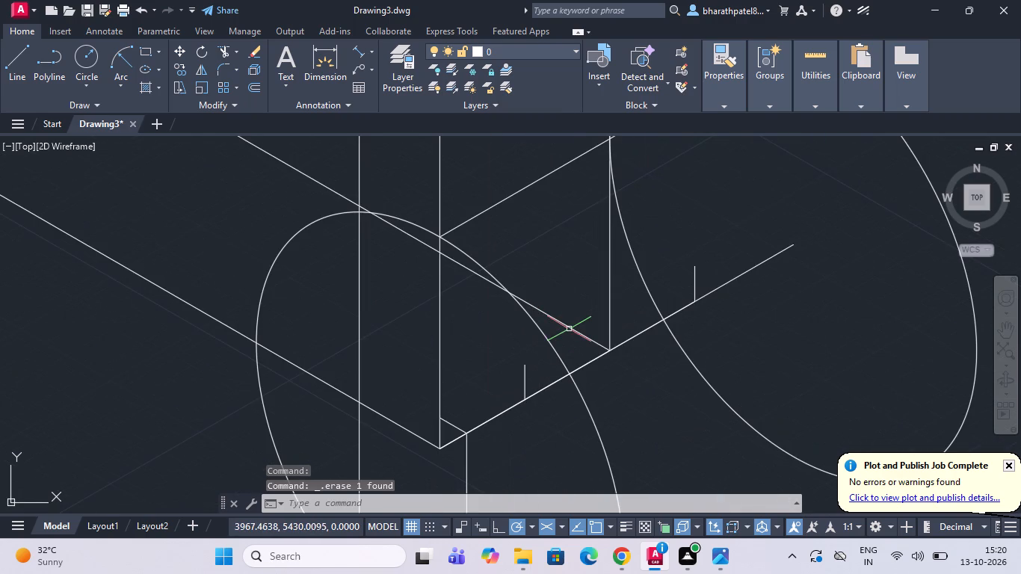
left_click(16, 72)
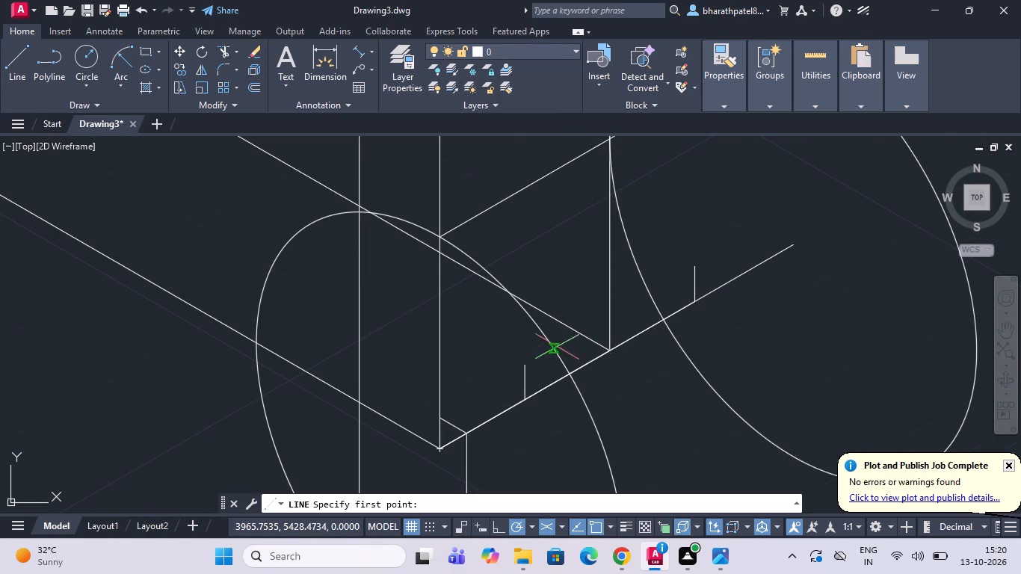
left_click(611, 353)
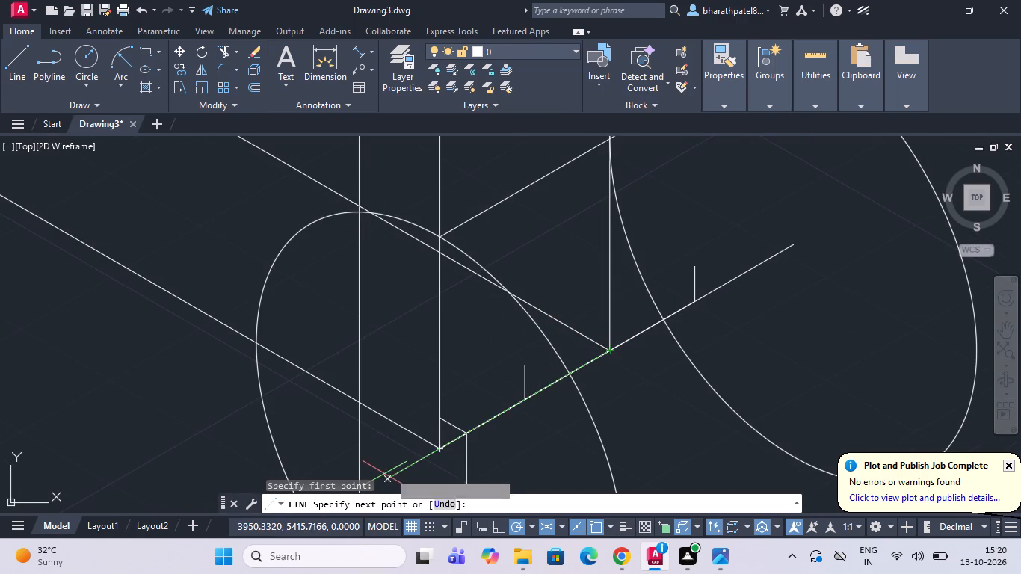
type("10")
key("Return")
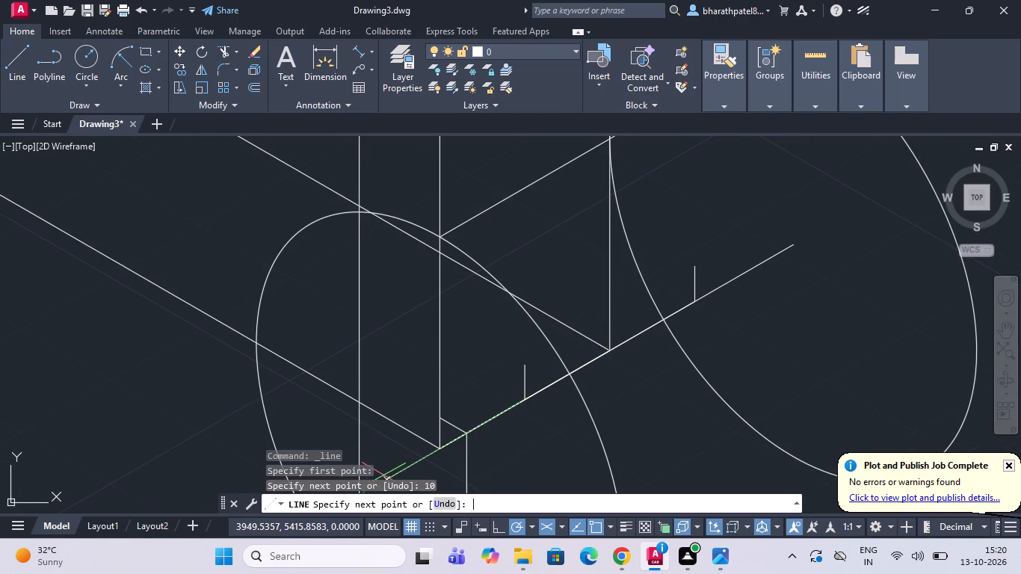
scroll(534, 360, "up", 1)
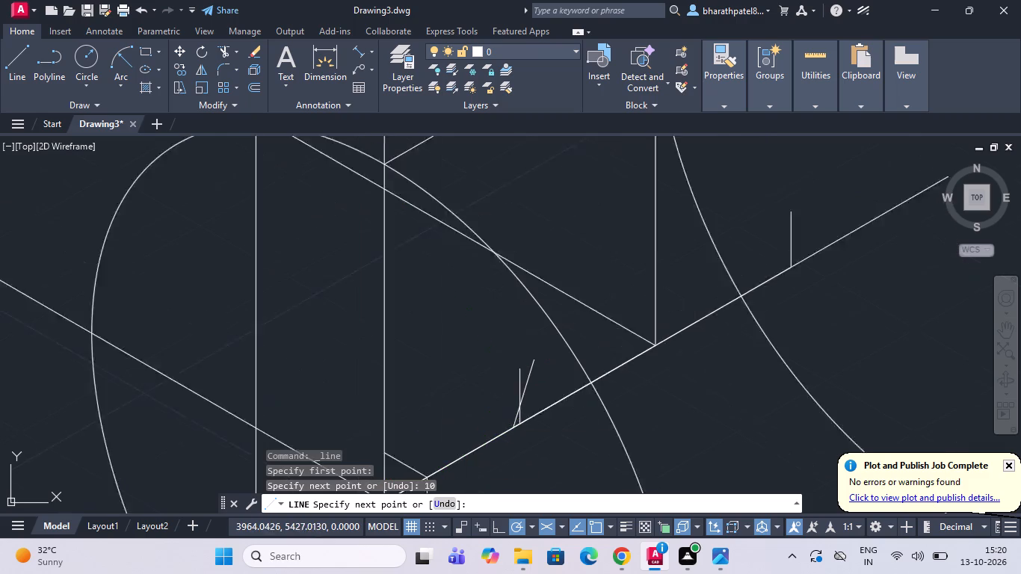
scroll(534, 360, "up", 1)
scroll(534, 360, "down", 2)
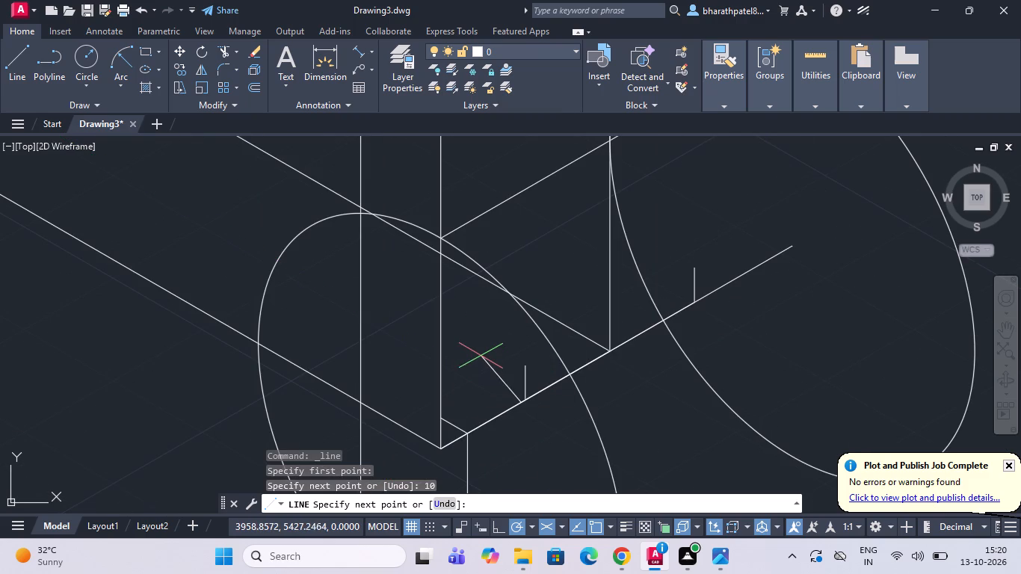
scroll(477, 348, "down", 2)
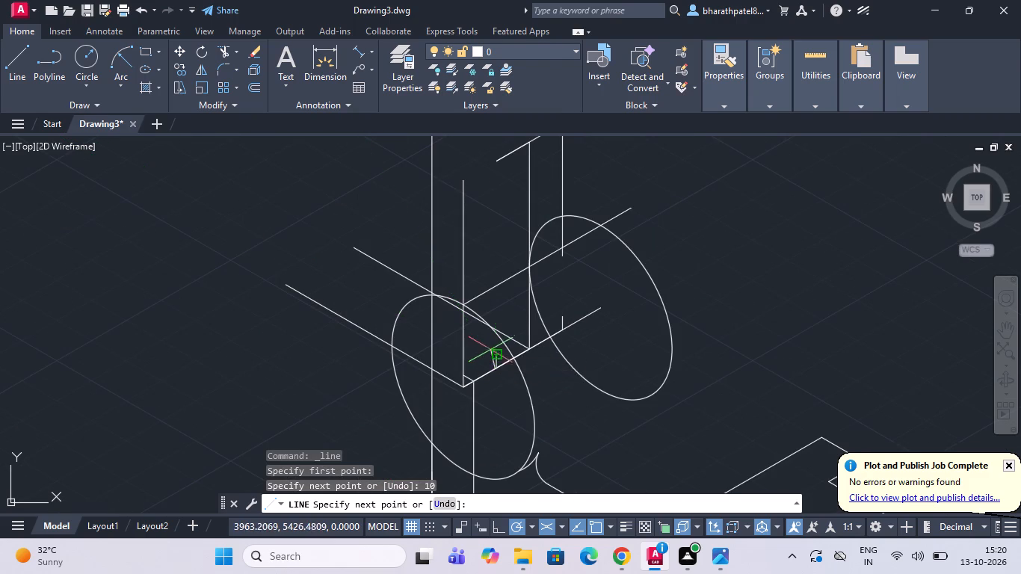
scroll(494, 345, "up", 2)
left_click(494, 345)
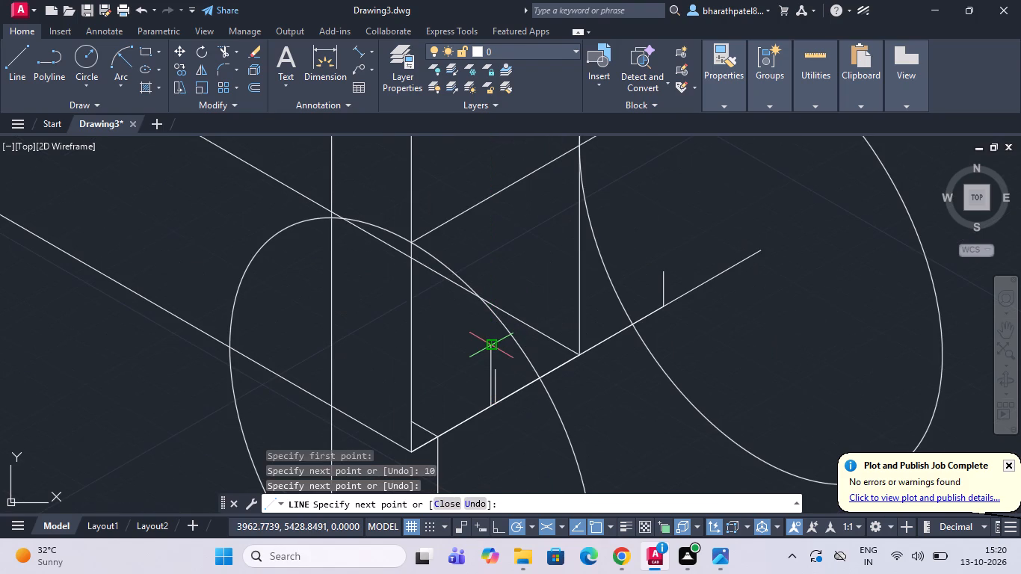
key("Escape")
Delete the old short vertical marker beside the new one on the lower 30° line.
left_click(496, 377)
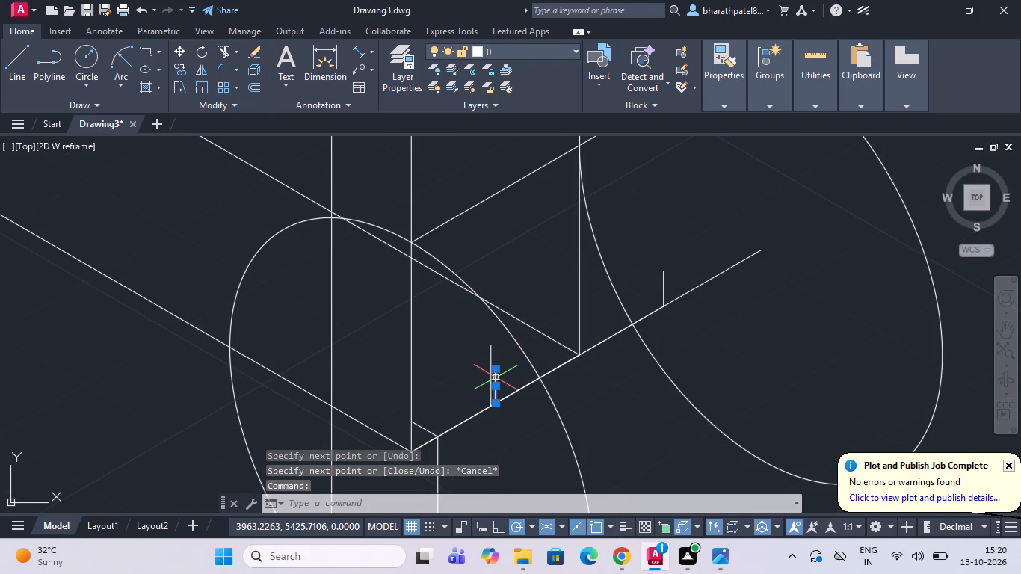
key("Delete")
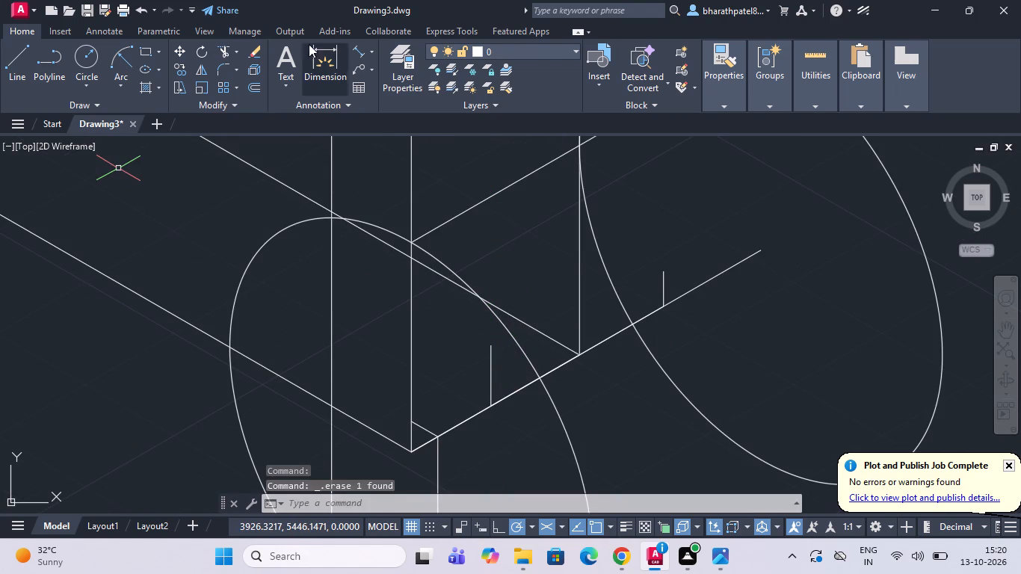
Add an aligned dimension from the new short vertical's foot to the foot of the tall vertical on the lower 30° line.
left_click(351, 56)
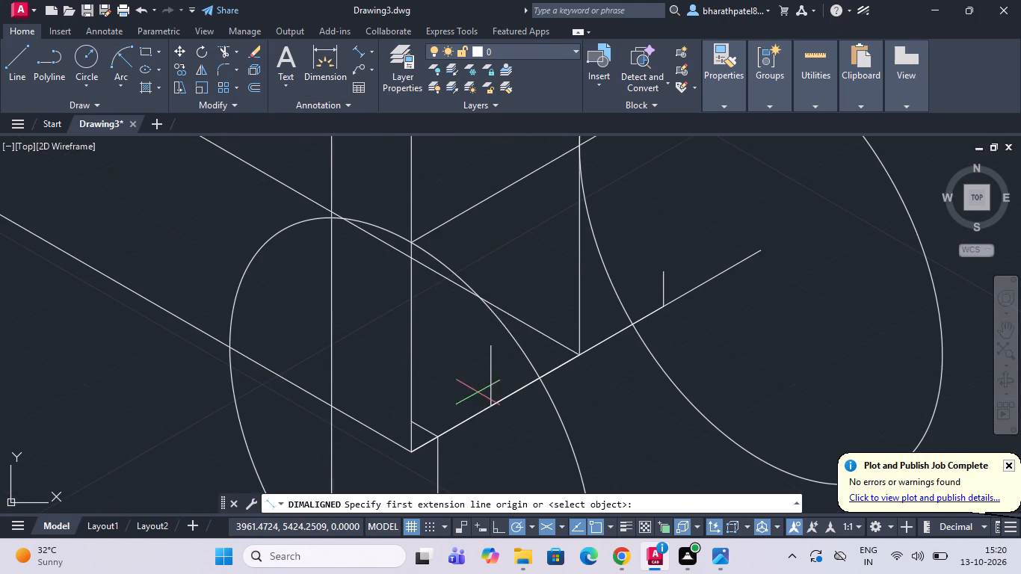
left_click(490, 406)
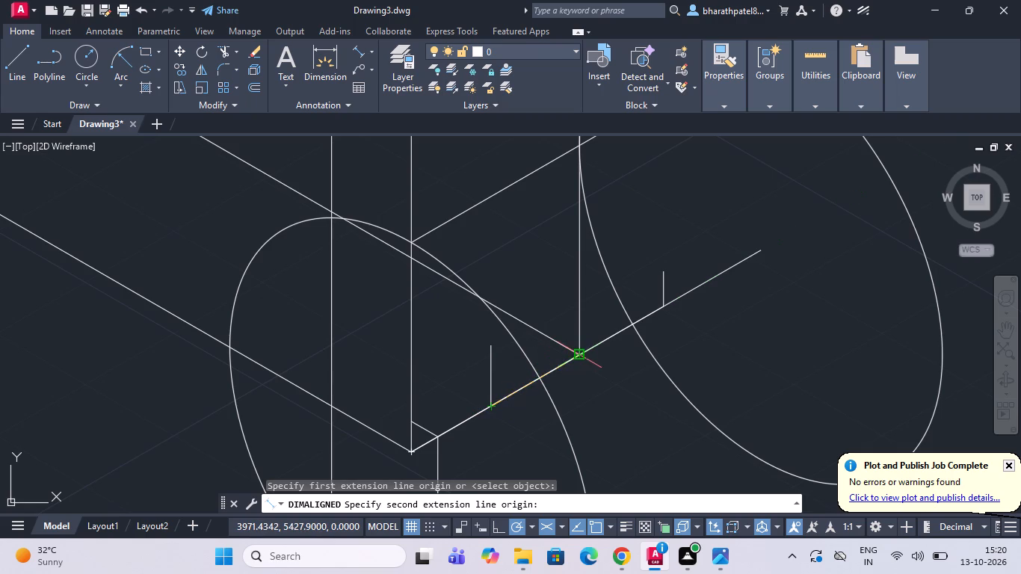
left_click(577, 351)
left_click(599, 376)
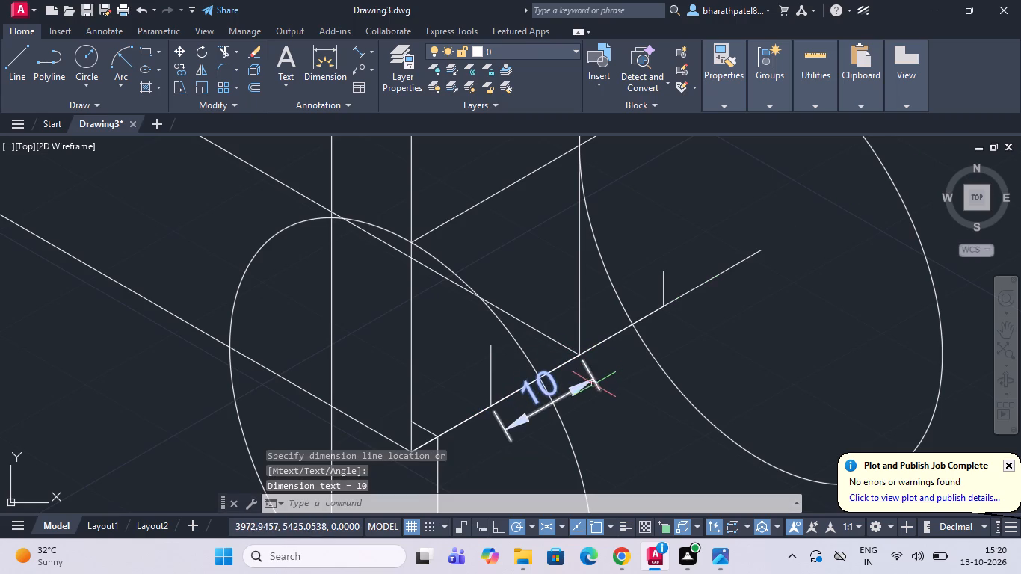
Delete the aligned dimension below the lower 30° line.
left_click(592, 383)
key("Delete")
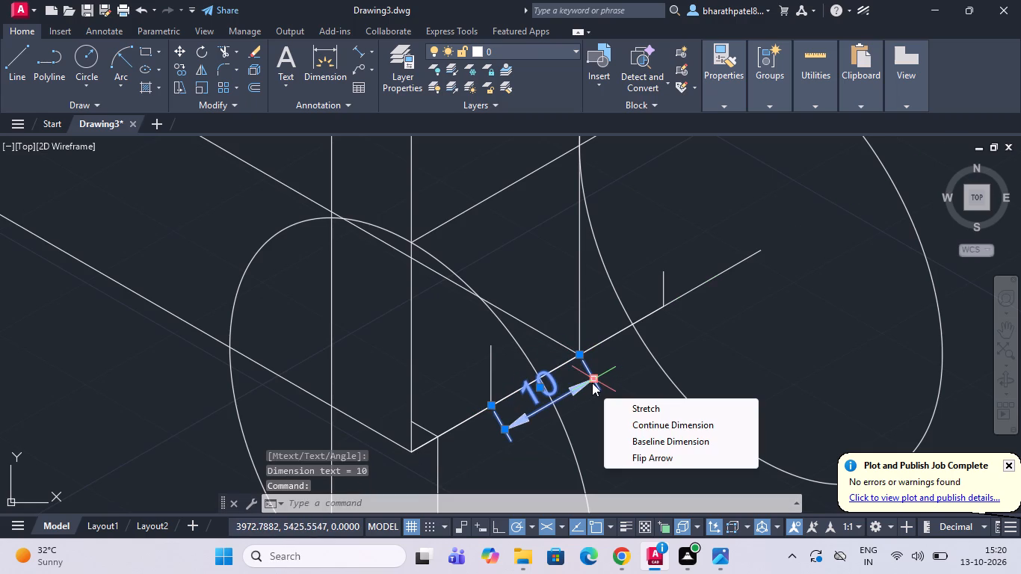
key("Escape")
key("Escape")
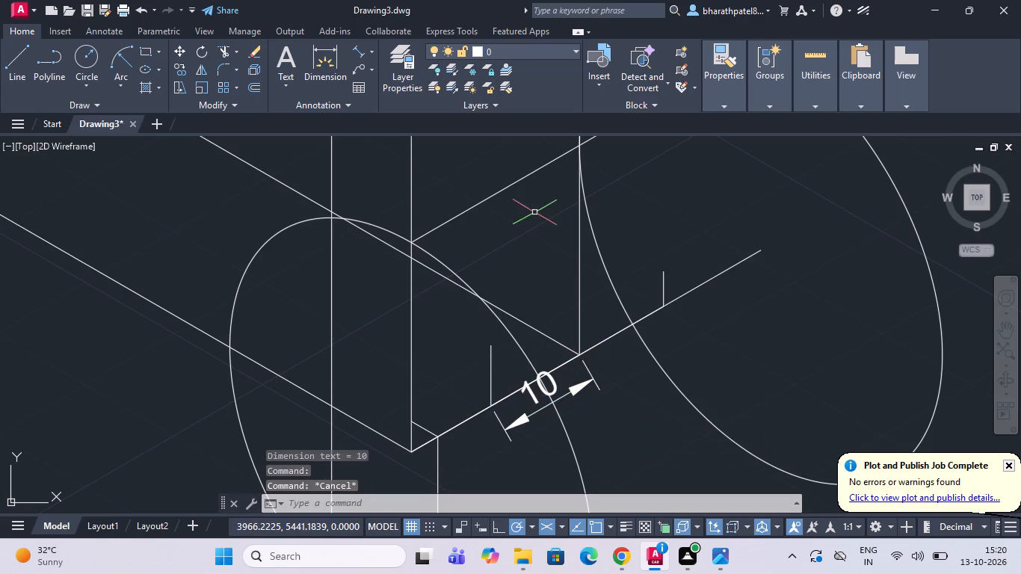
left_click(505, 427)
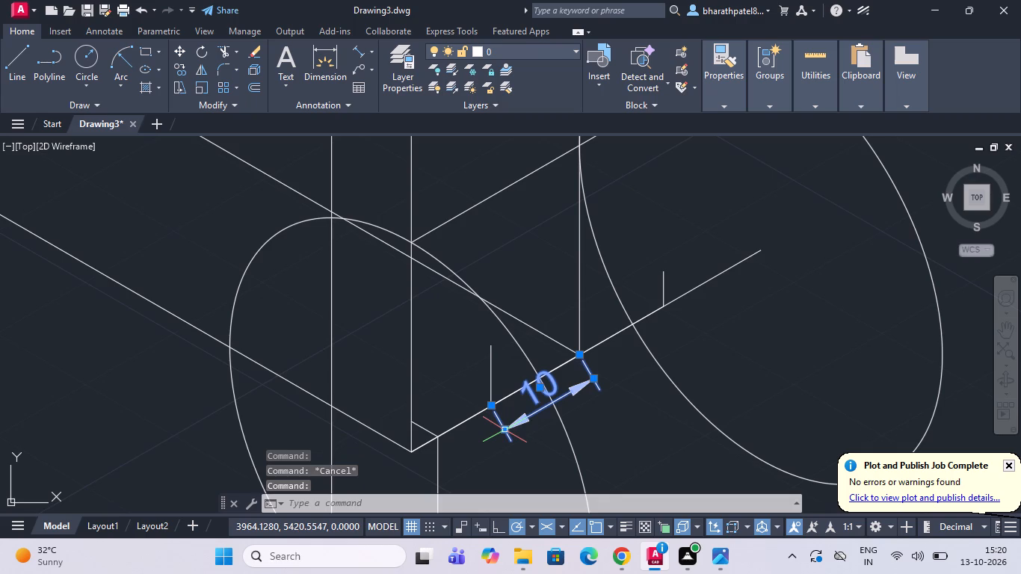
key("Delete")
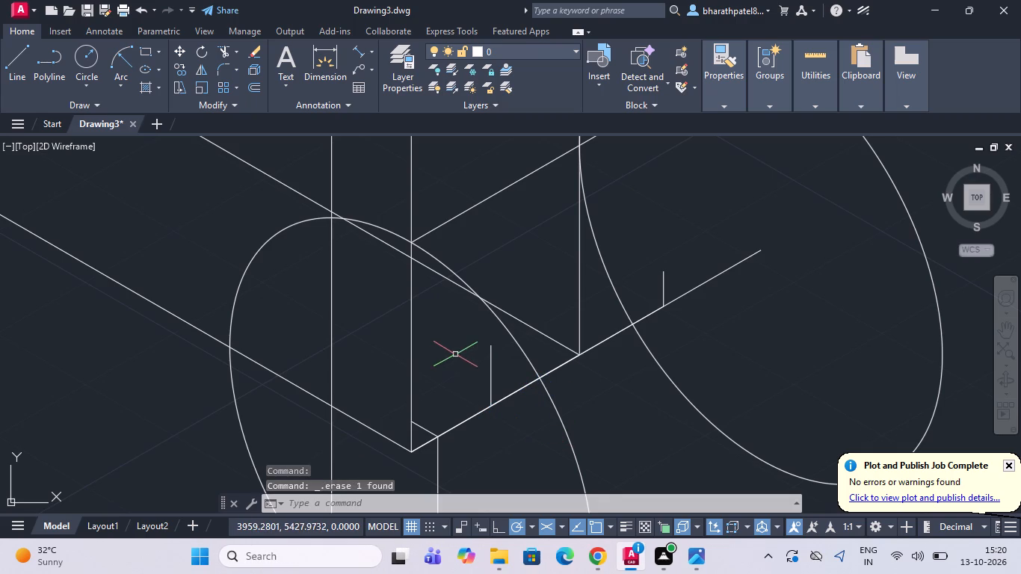
Copy the front isocircle from the lower 30° line's front corner to the foot of the new short vertical.
left_click(244, 269)
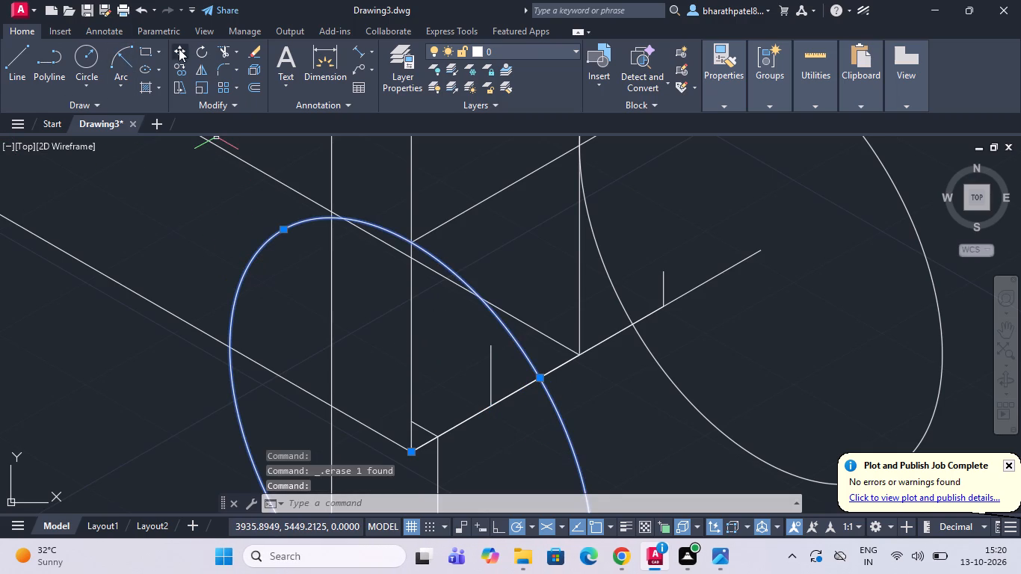
left_click(179, 73)
scroll(179, 73, "down", 2)
scroll(333, 229, "down", 2)
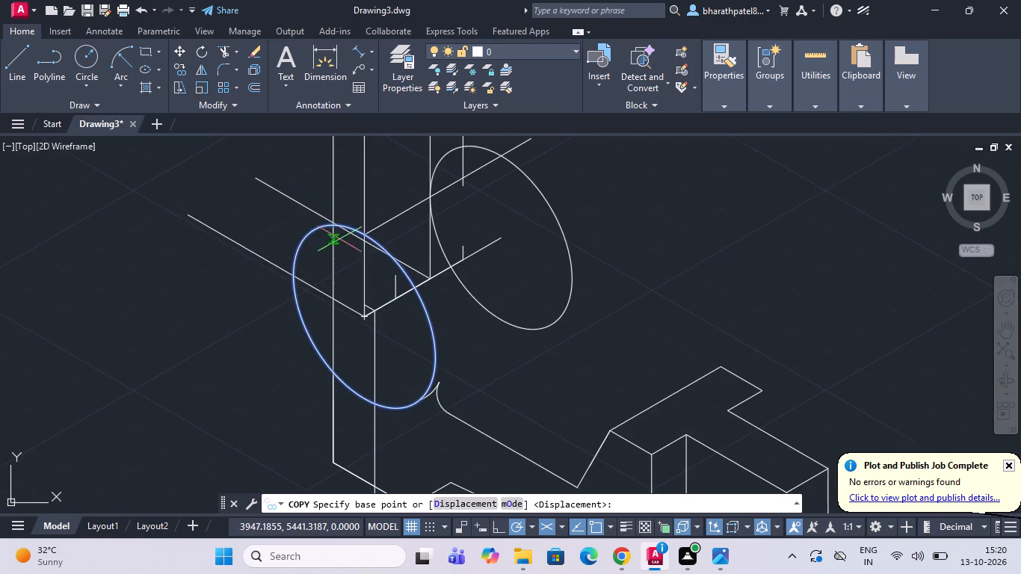
scroll(374, 312, "up", 5)
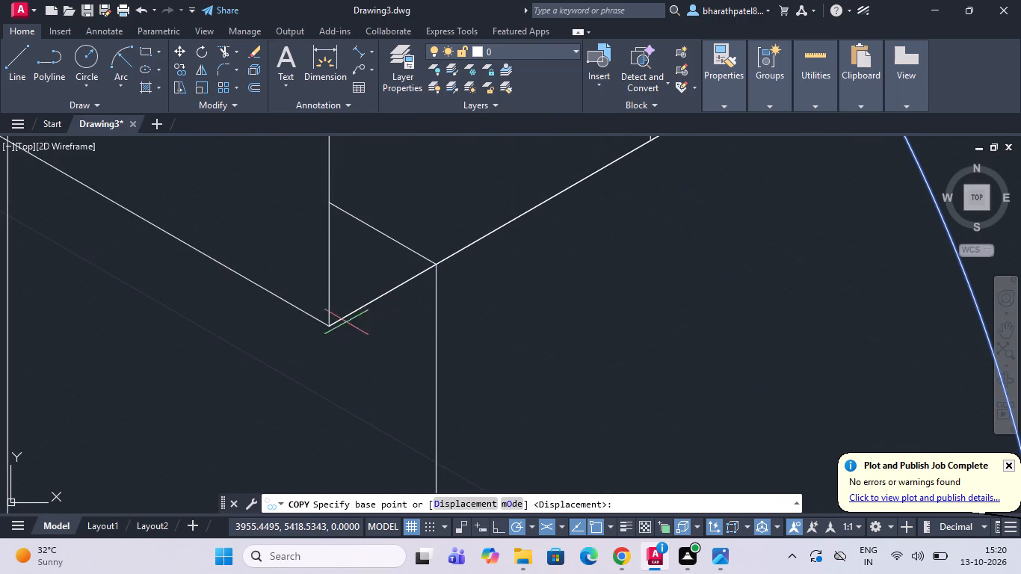
left_click(327, 327)
scroll(327, 327, "down", 2)
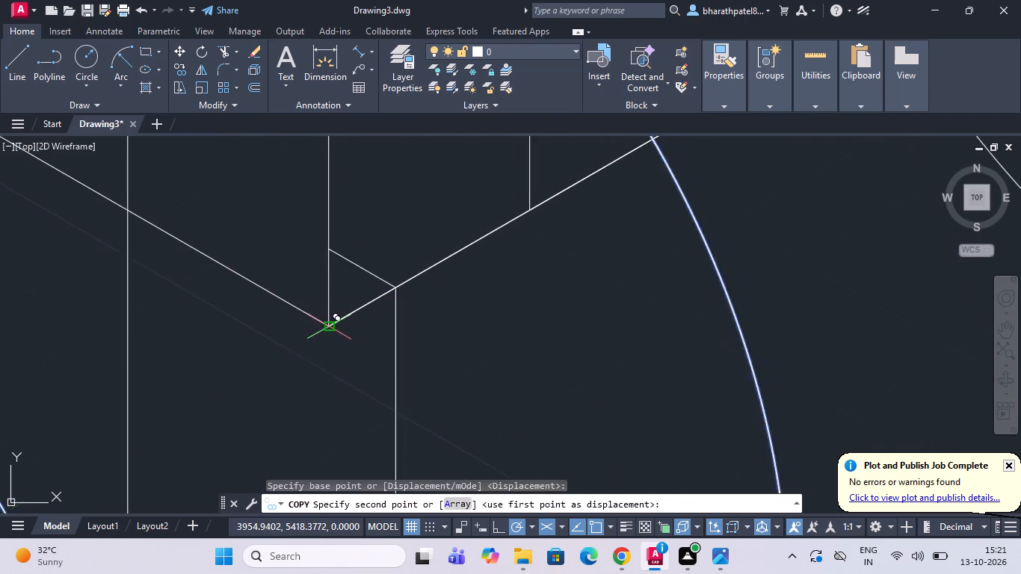
scroll(423, 242, "down", 3)
scroll(420, 221, "up", 3)
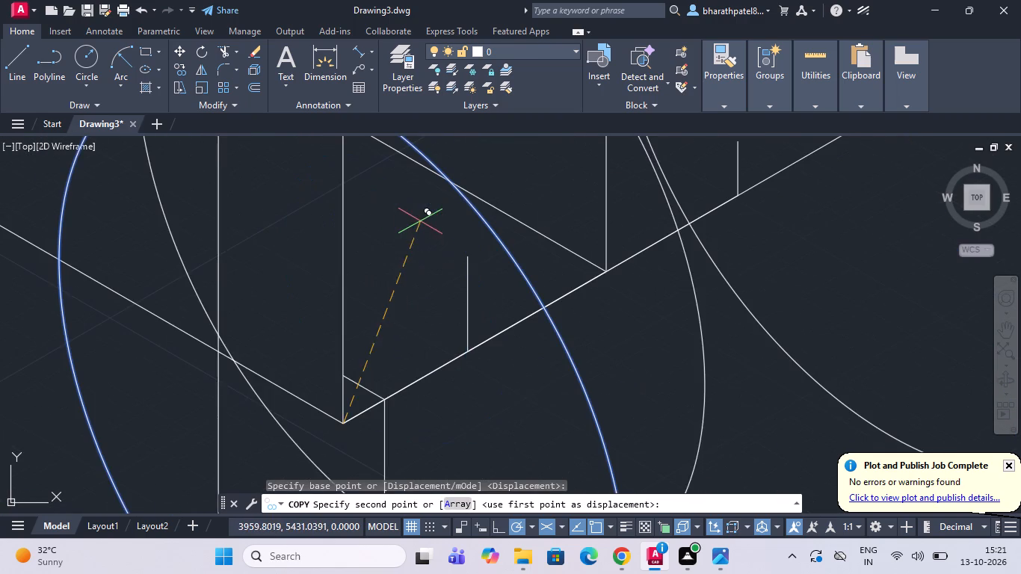
scroll(466, 349, "up", 3)
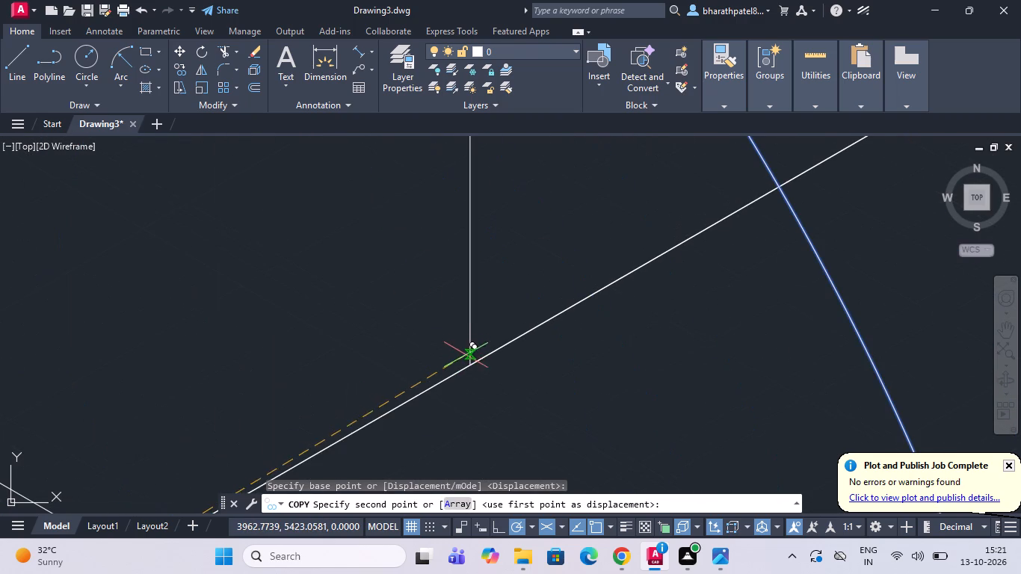
left_click(466, 367)
scroll(466, 367, "down", 5)
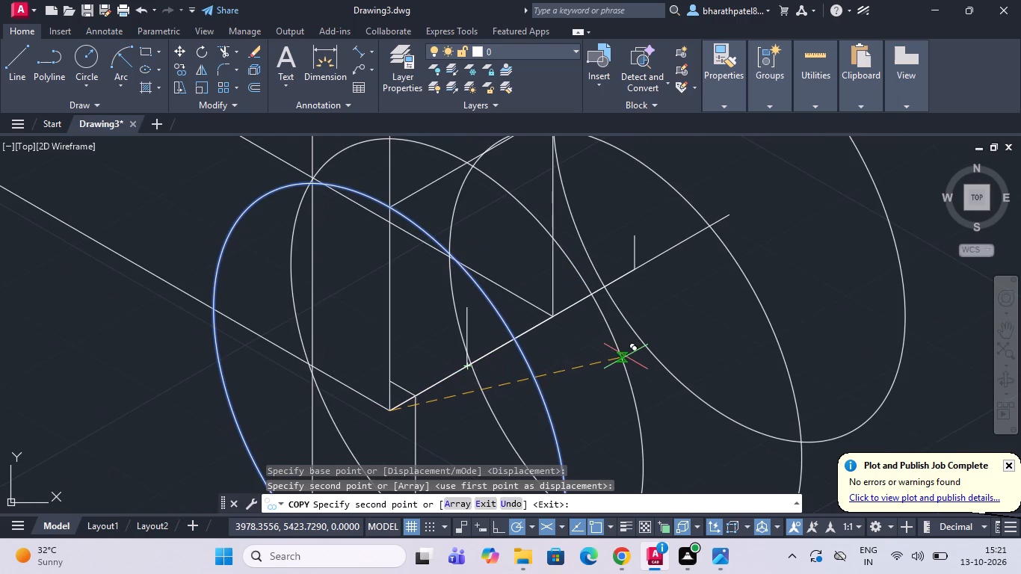
key("Escape")
Trim away the left and lower arcs of the copied isocircle that lie inside the front isocircle.
scroll(617, 354, "down", 2)
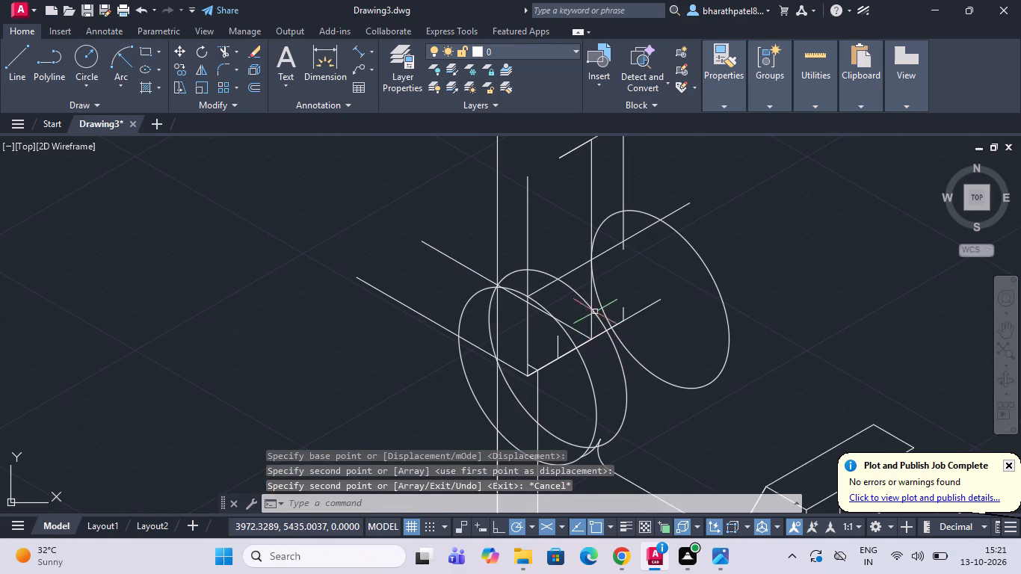
scroll(587, 294, "up", 1)
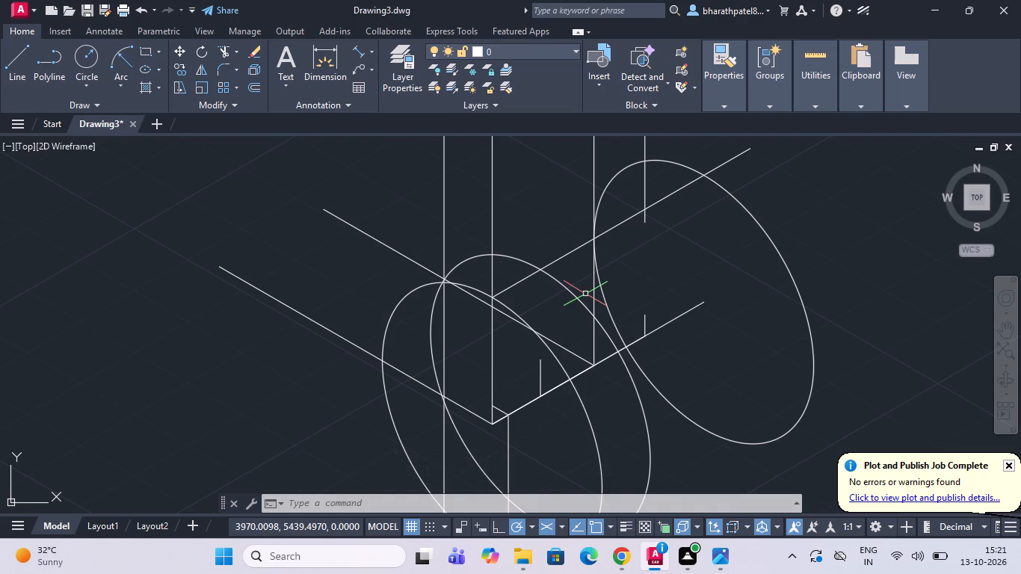
scroll(584, 294, "down", 1)
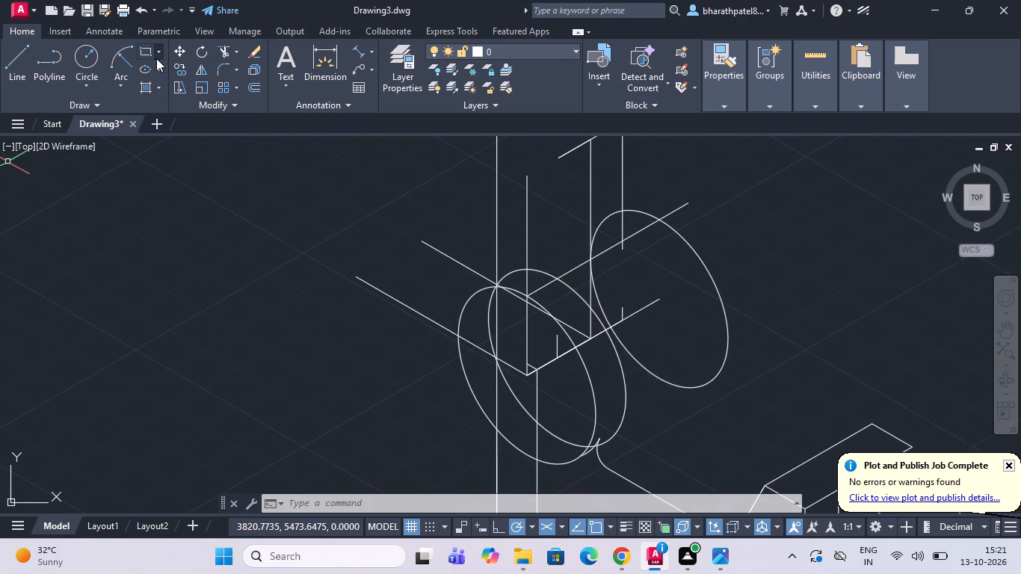
left_click(223, 52)
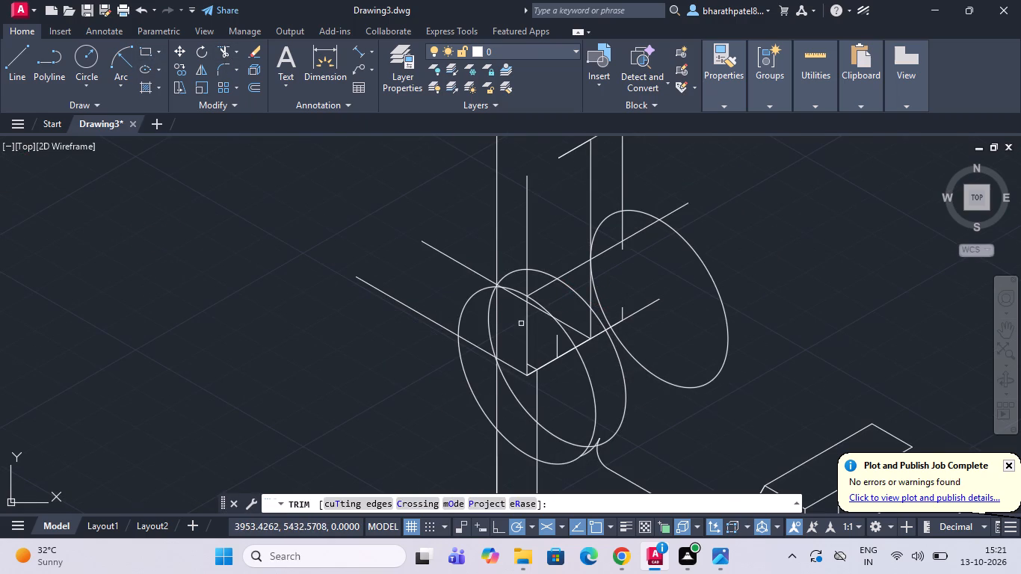
scroll(521, 324, "down", 1)
scroll(529, 345, "up", 2)
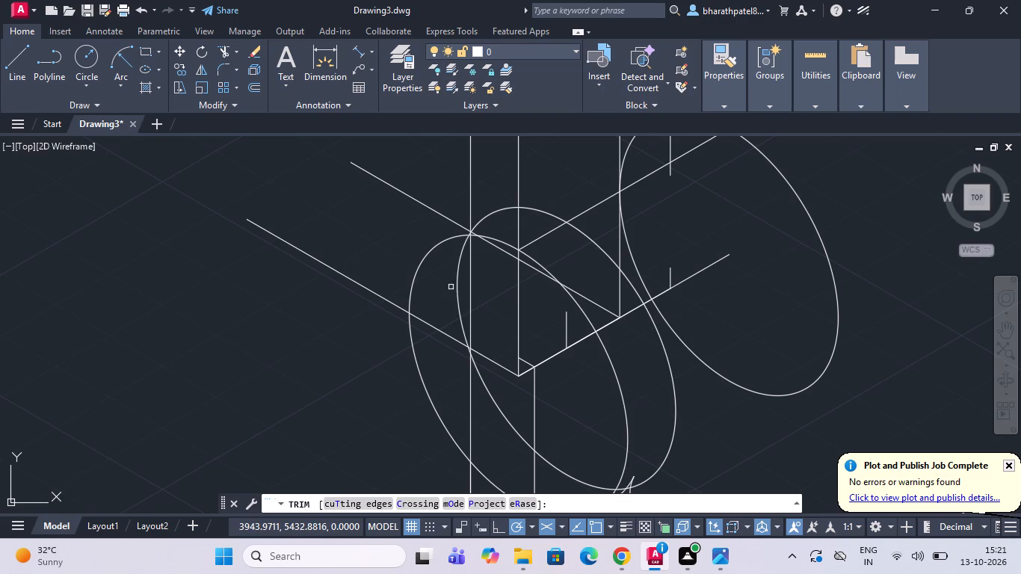
left_click(460, 286)
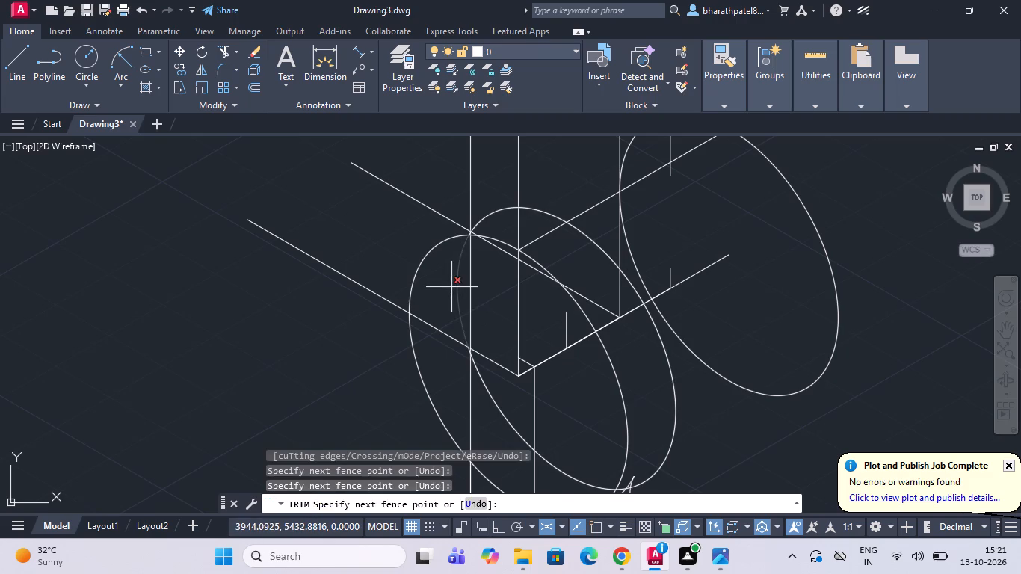
left_click(451, 287)
left_click(500, 389)
left_click(491, 420)
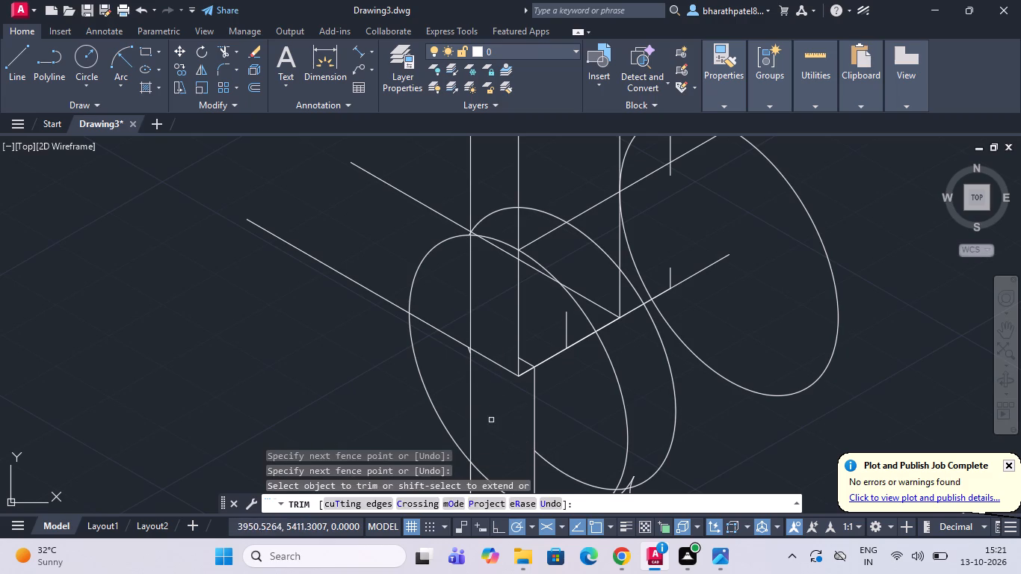
left_click(559, 420)
left_click(551, 473)
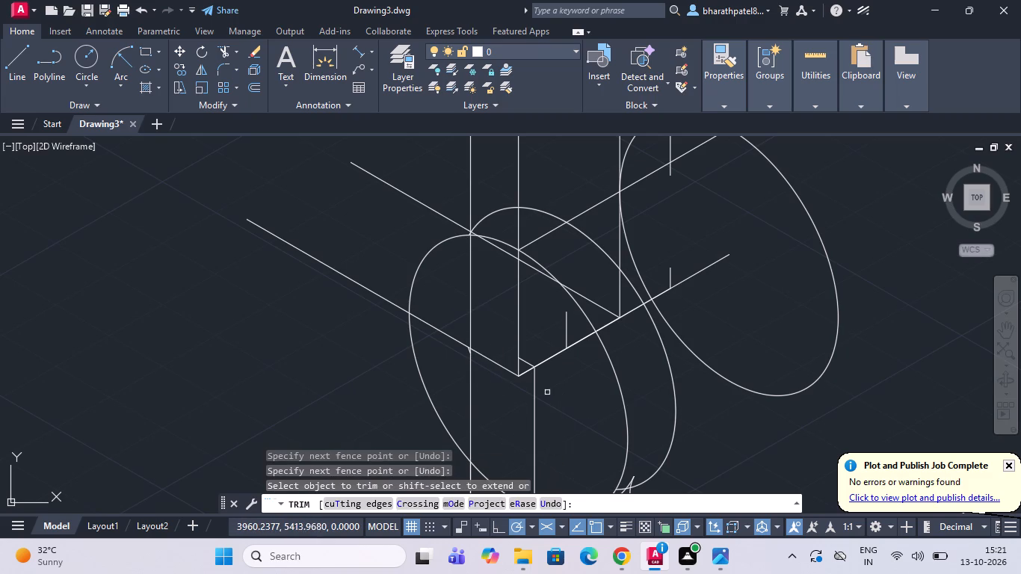
Trim the copied isocircle's remaining outer arc below the lower 30° line.
scroll(450, 224, "up", 4)
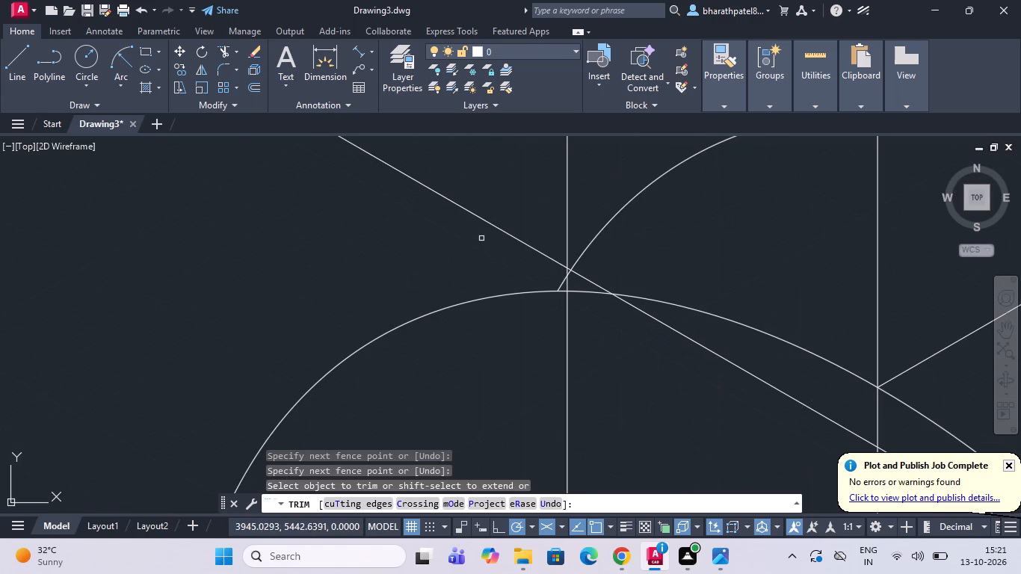
scroll(527, 257, "down", 3)
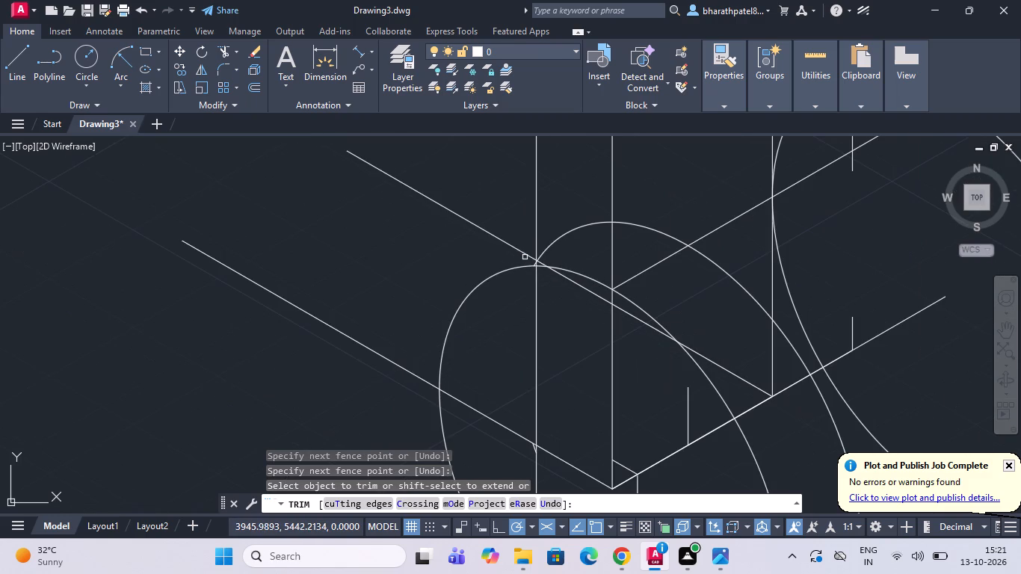
scroll(522, 263, "down", 3)
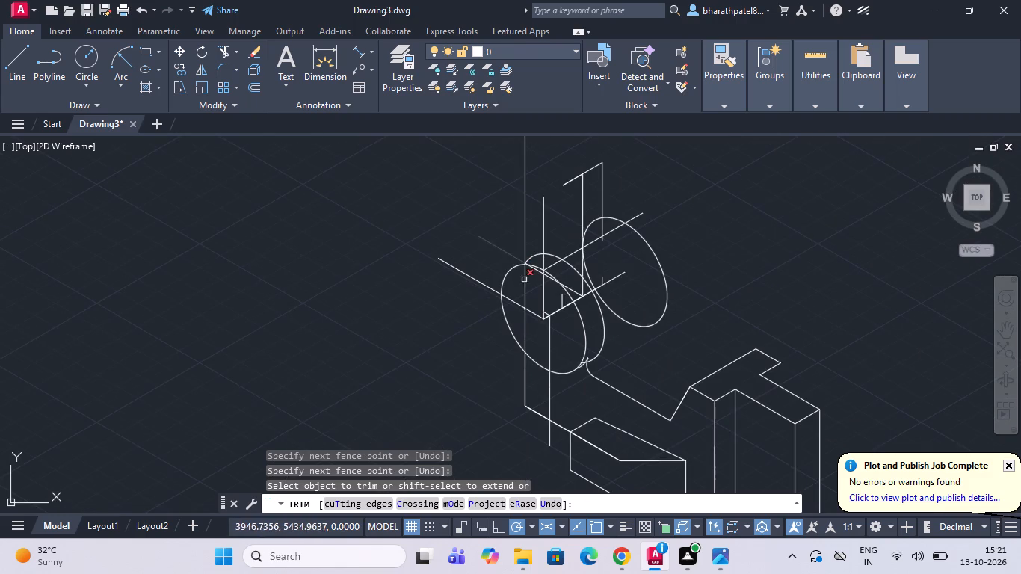
scroll(587, 368, "up", 4)
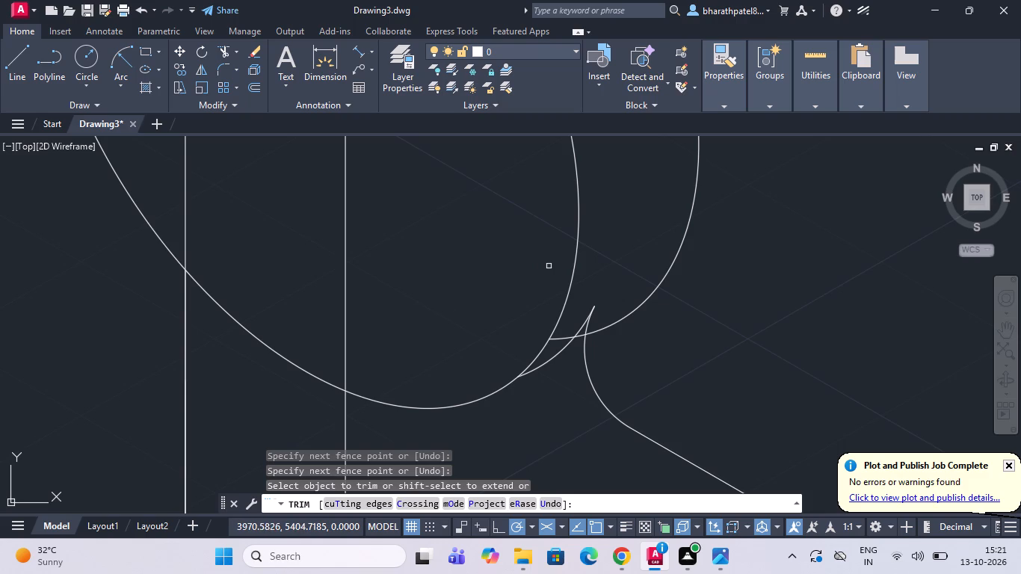
scroll(593, 283, "down", 3)
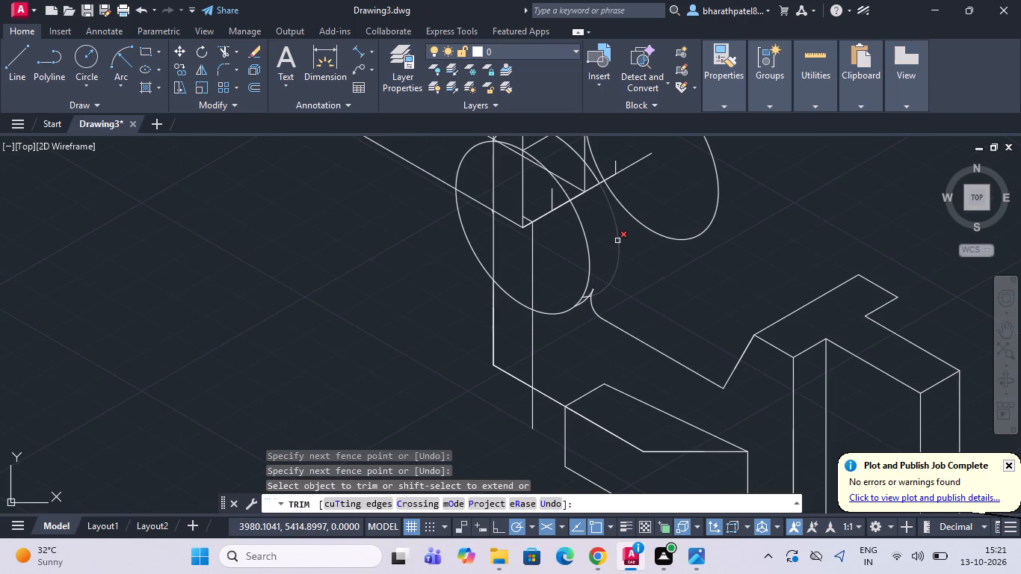
left_click(617, 241)
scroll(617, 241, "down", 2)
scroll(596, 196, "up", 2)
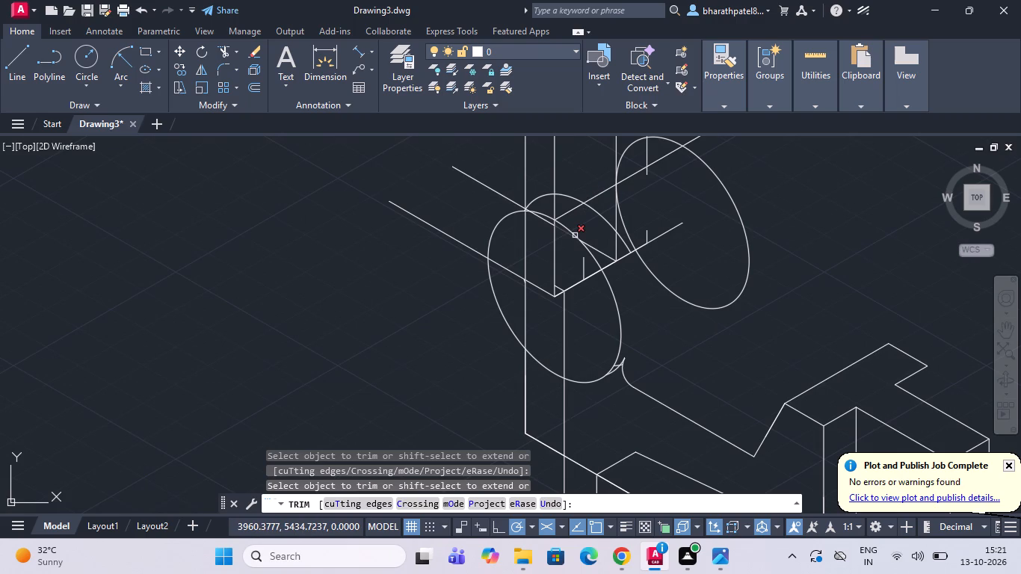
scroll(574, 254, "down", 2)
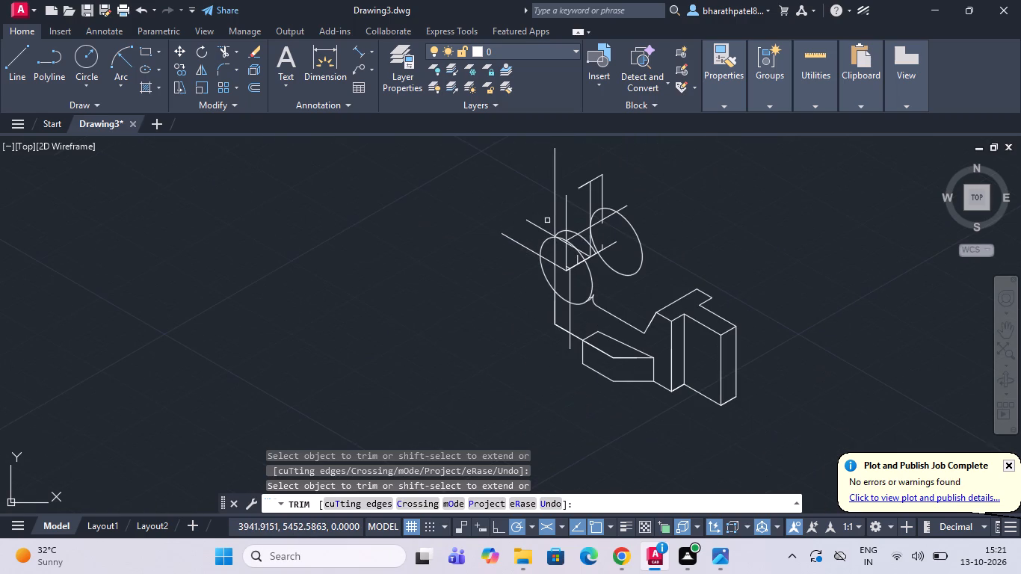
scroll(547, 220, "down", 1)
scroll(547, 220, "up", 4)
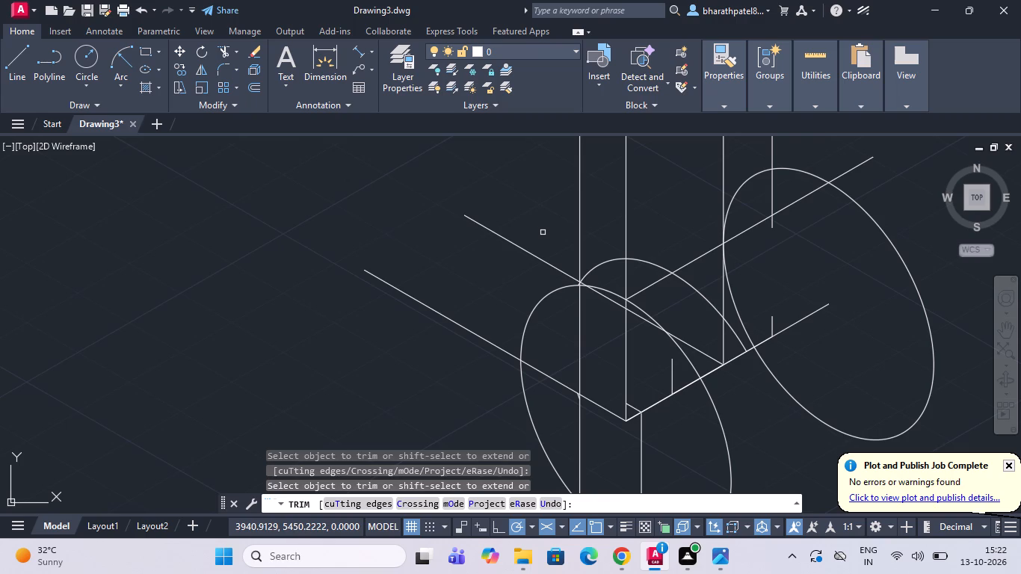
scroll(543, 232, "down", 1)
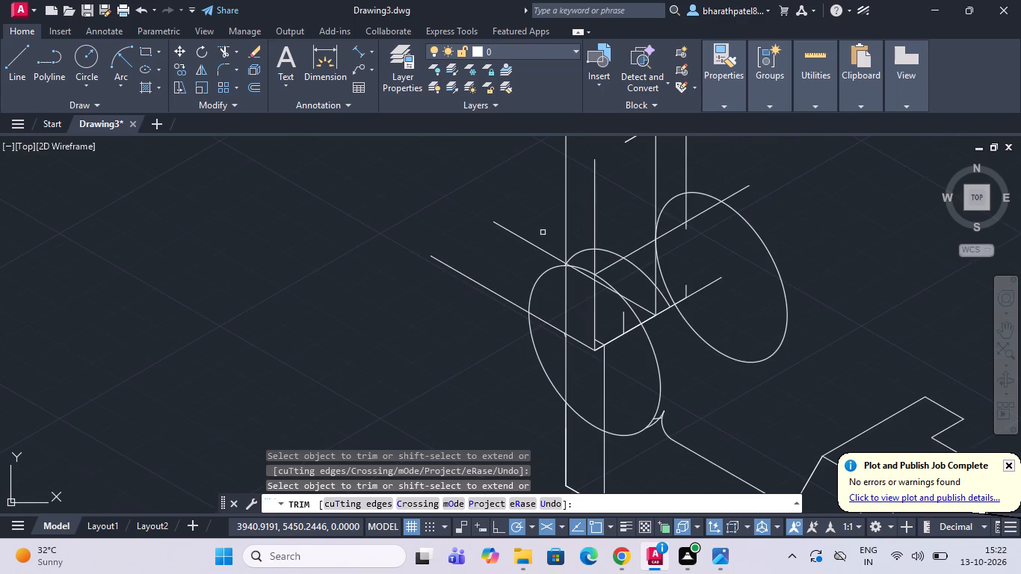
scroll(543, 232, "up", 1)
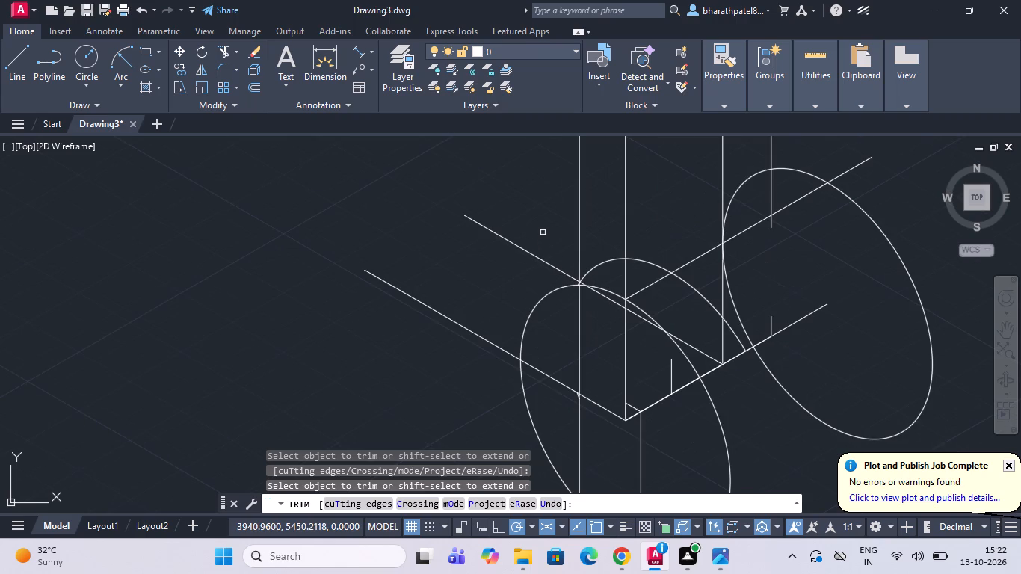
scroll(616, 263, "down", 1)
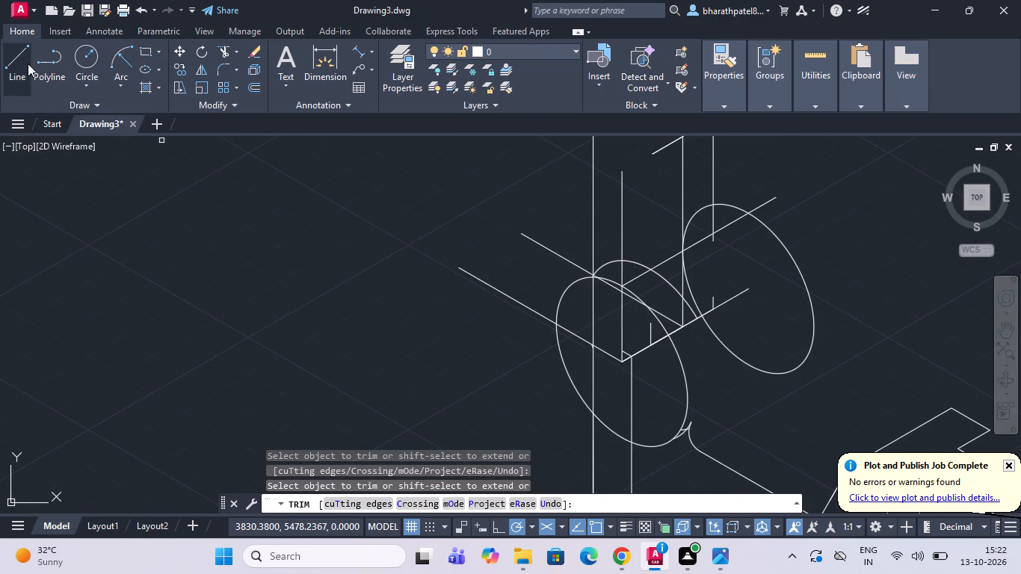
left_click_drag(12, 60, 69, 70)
Trim the short end of the copied isocircle's upper arc that extends past the tall vertical line.
scroll(578, 280, "up", 3)
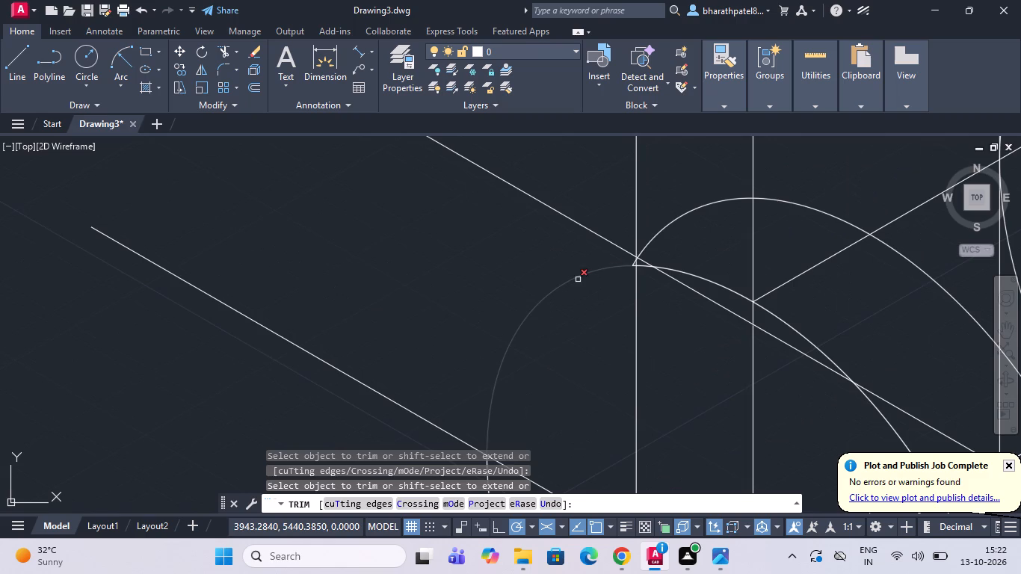
scroll(647, 239, "up", 3)
scroll(642, 238, "down", 4)
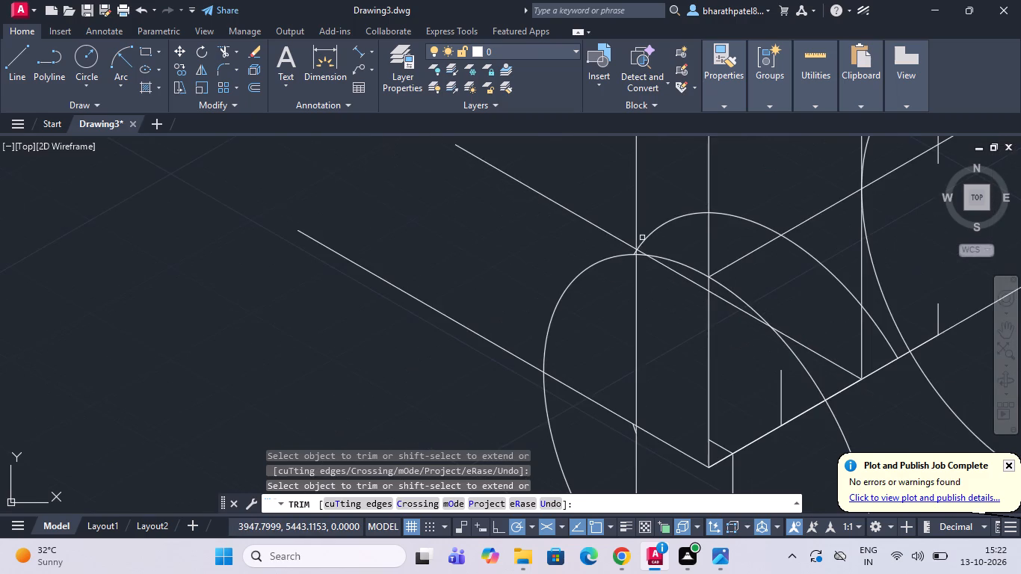
scroll(642, 238, "down", 2)
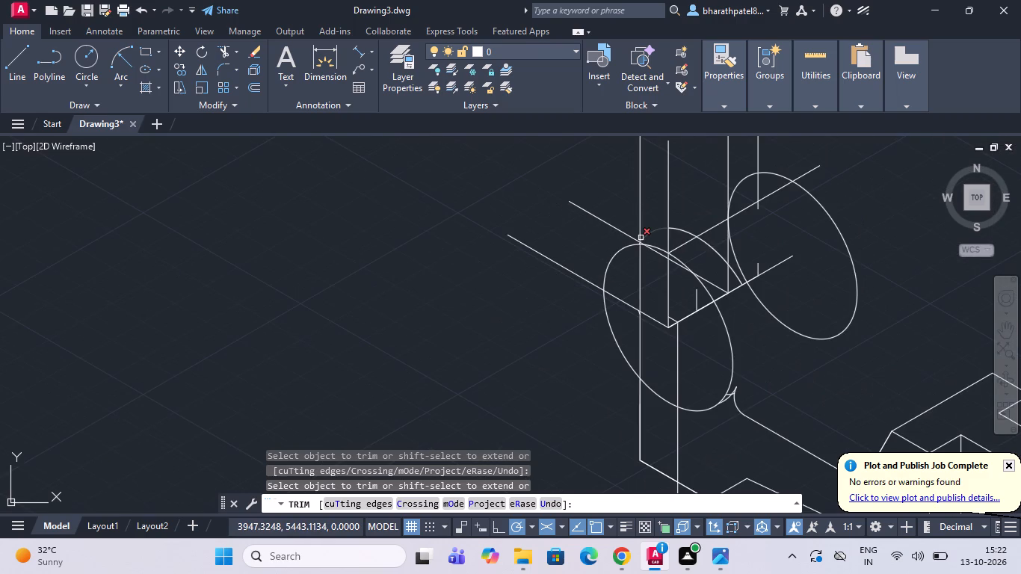
scroll(640, 229, "up", 1)
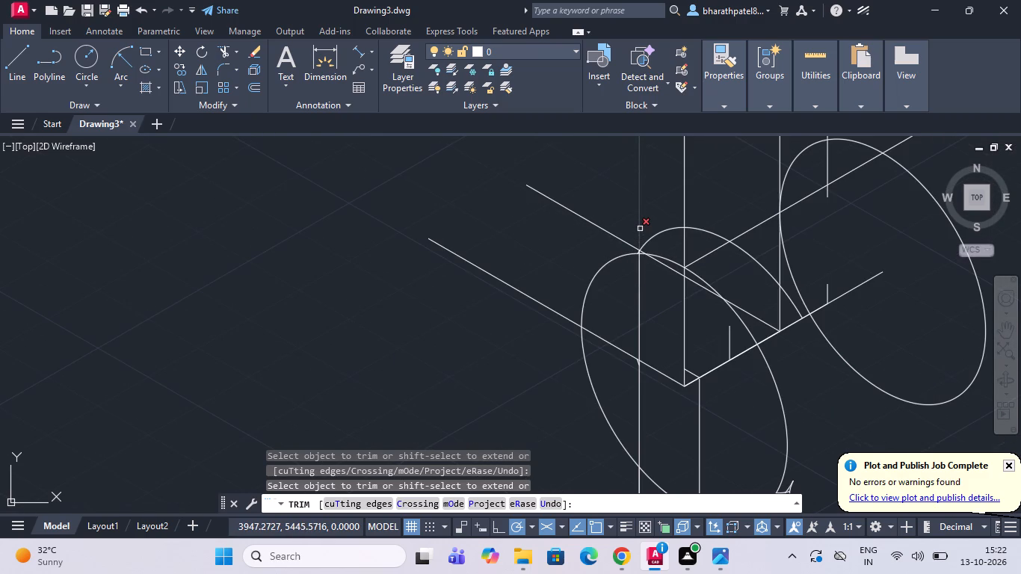
scroll(638, 229, "up", 4)
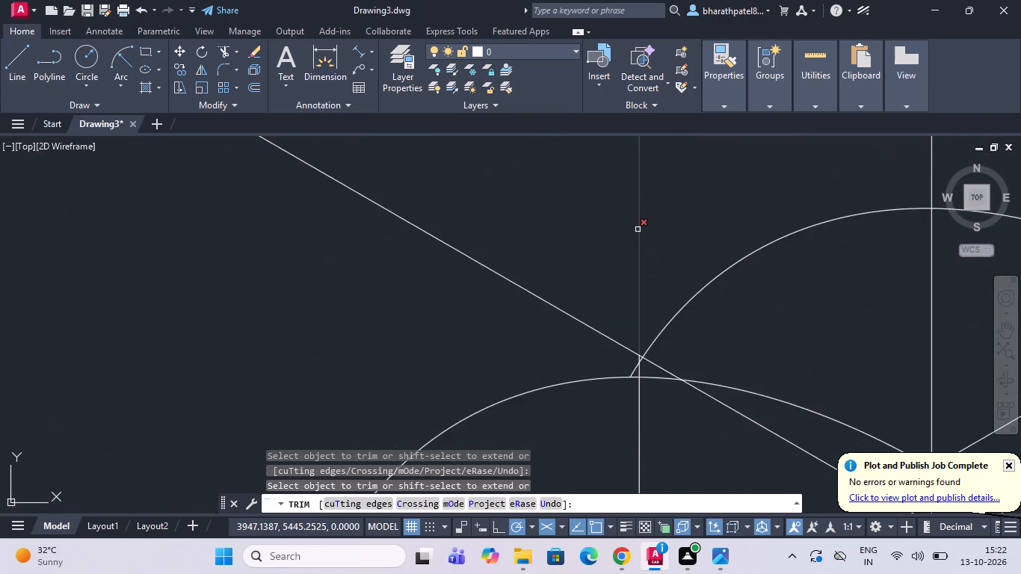
scroll(638, 229, "up", 1)
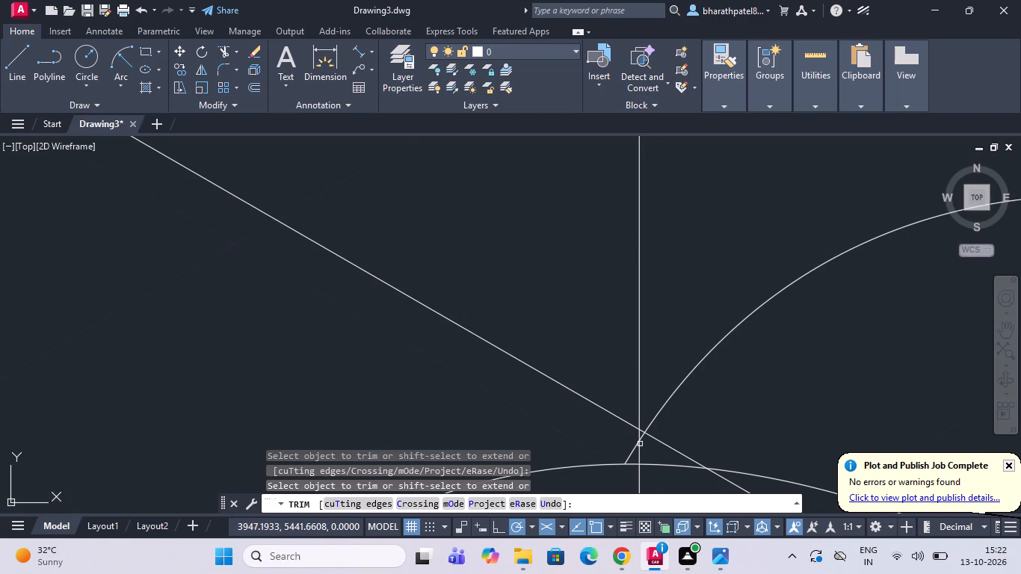
left_click(633, 448)
scroll(584, 422, "down", 1)
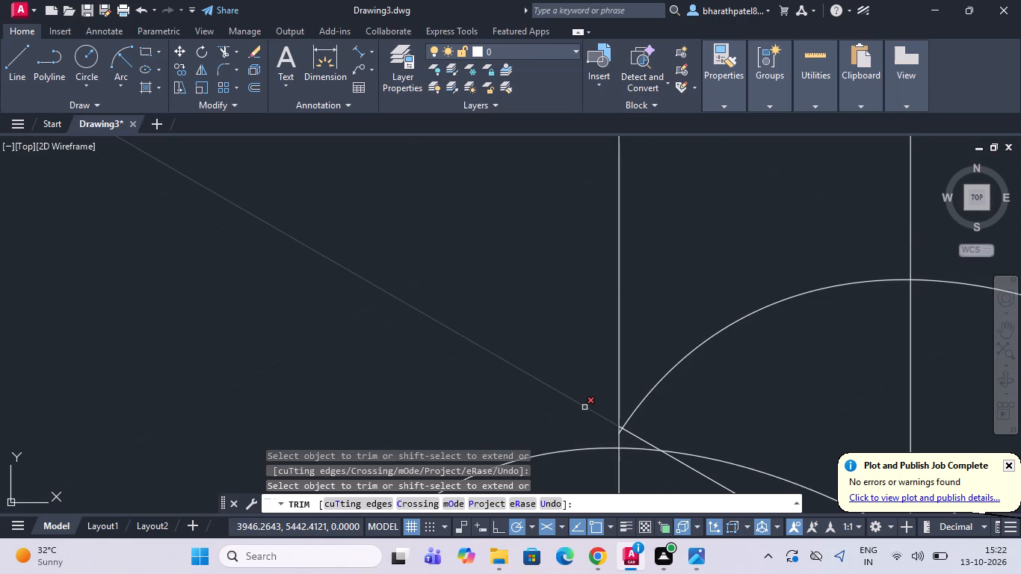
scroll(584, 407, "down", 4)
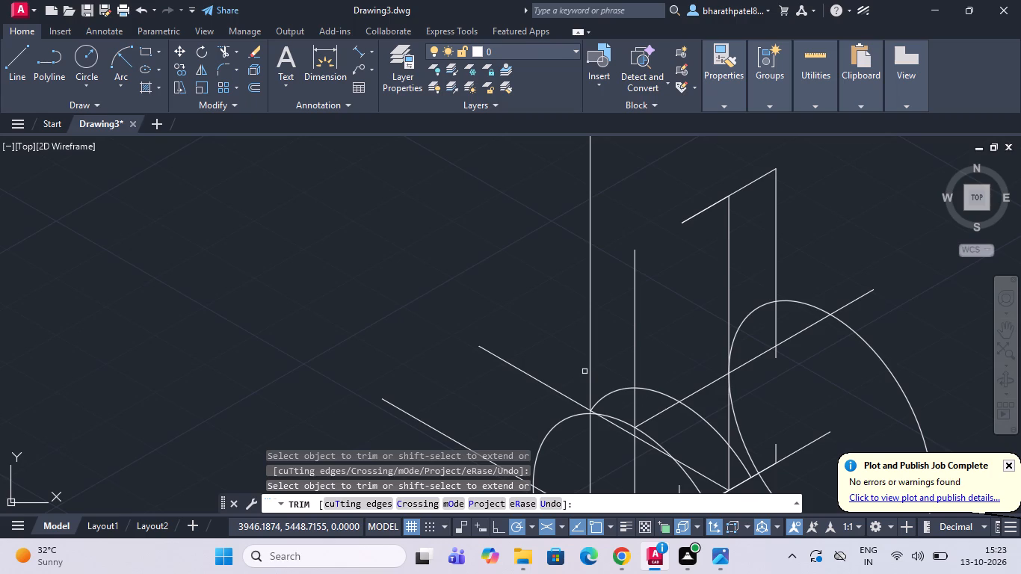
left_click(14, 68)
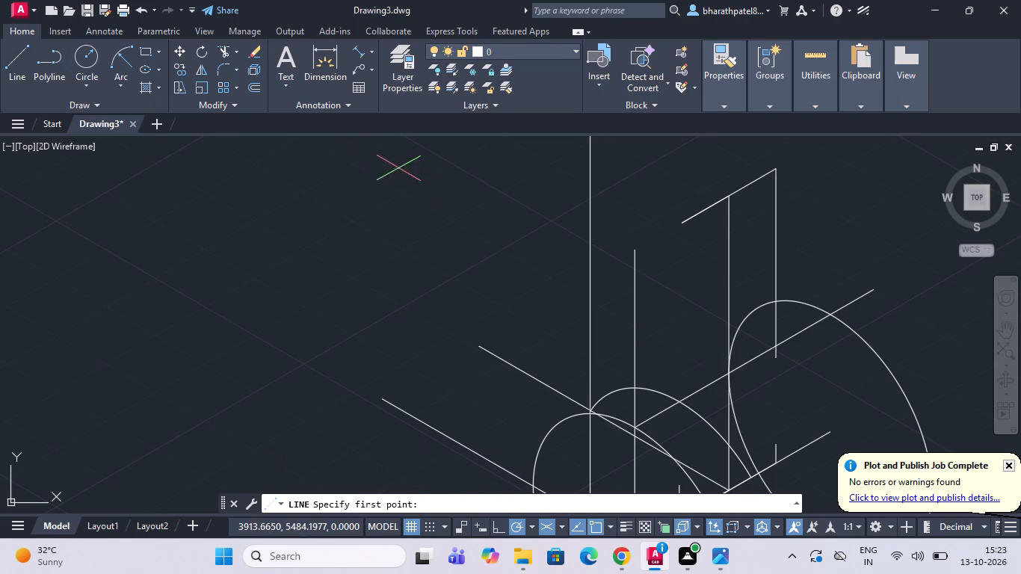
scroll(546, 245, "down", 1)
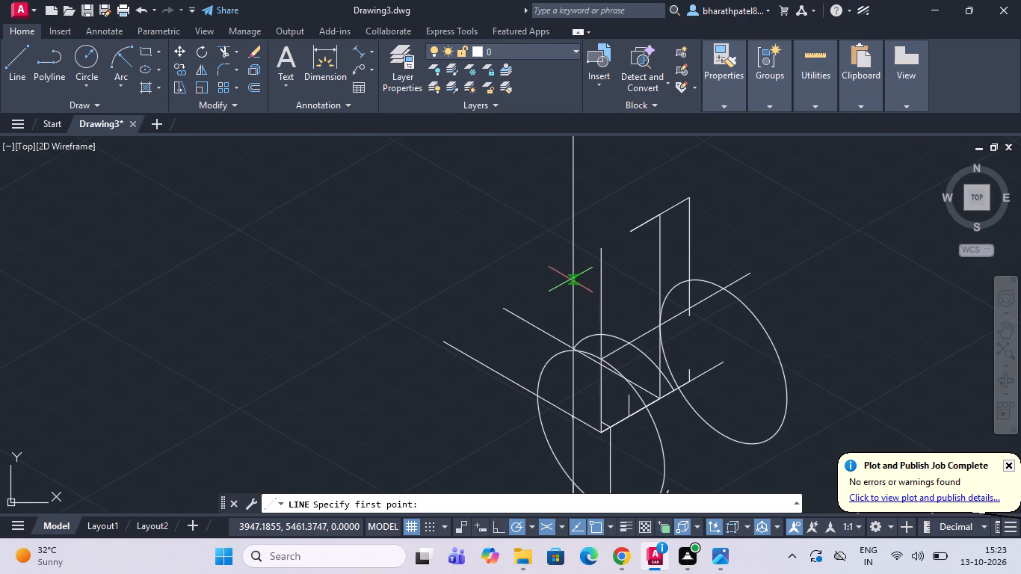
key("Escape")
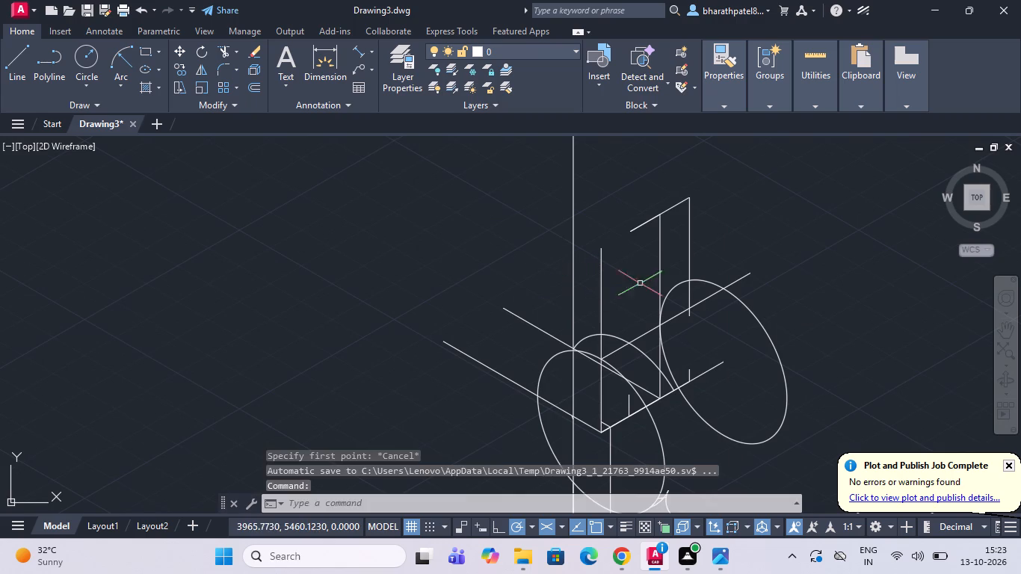
Delete the vertical line rising from the front corner where the lower isometric lines meet.
left_click(602, 289)
key("Delete")
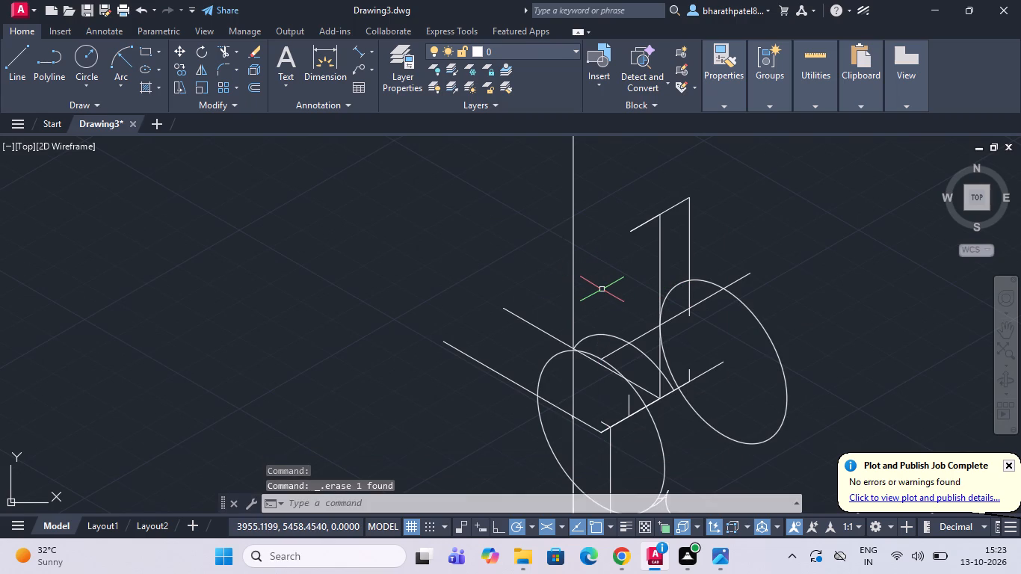
Trim the tall vertical line's segment inside the front isocircle, from its top down to the lower receding line.
scroll(602, 289, "down", 1)
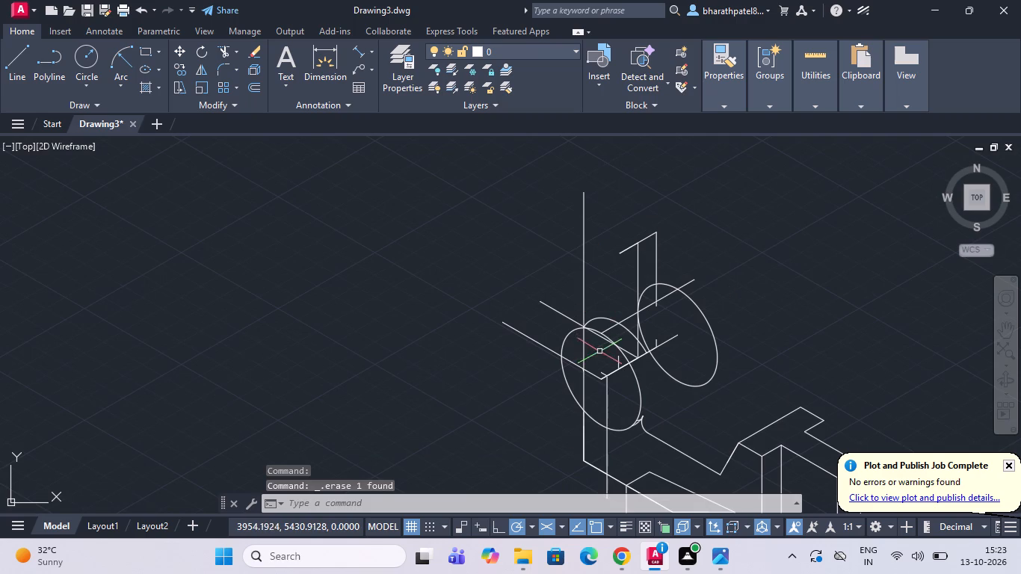
scroll(599, 351, "up", 3)
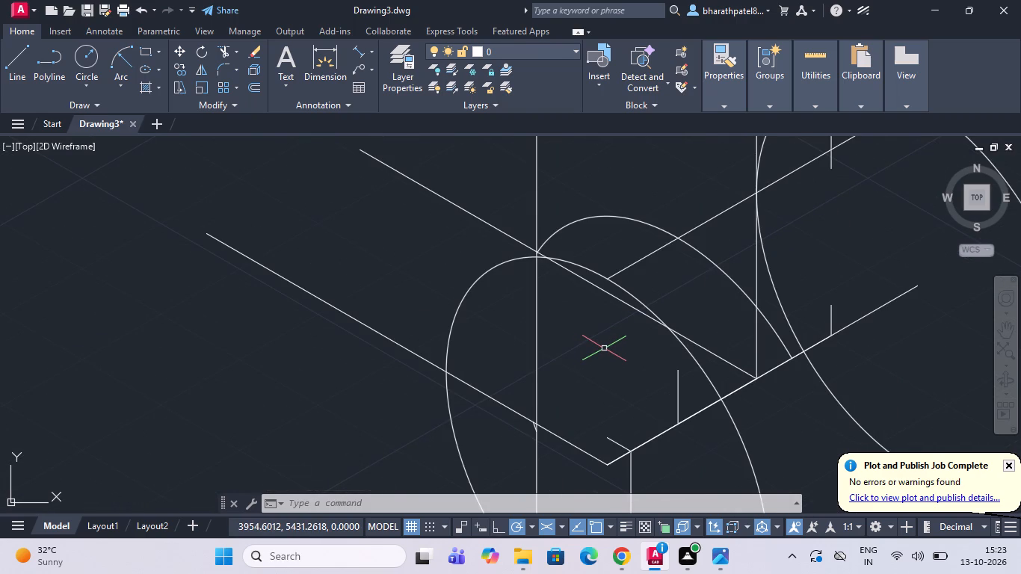
left_click(221, 49)
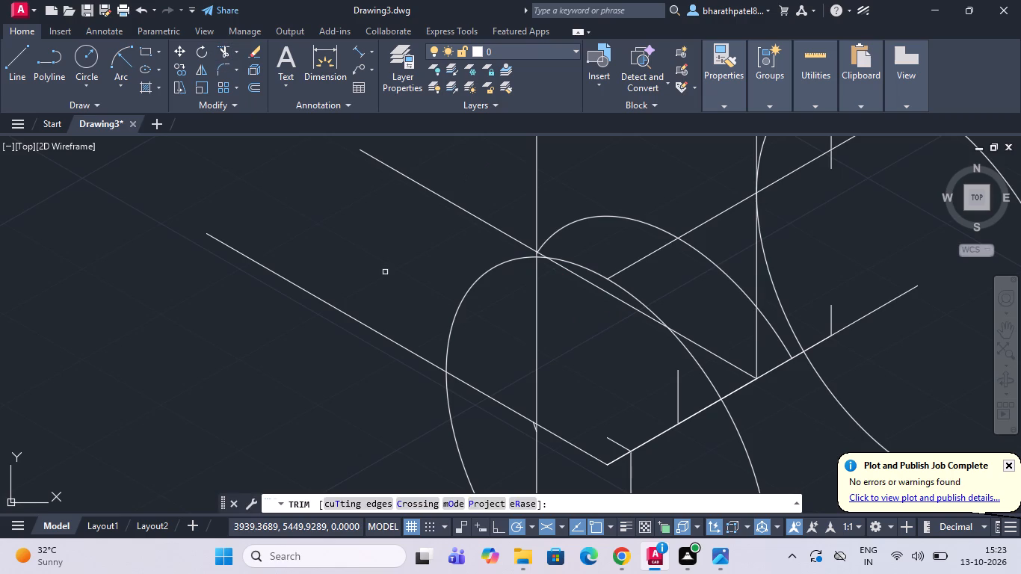
left_click(536, 330)
scroll(536, 330, "down", 3)
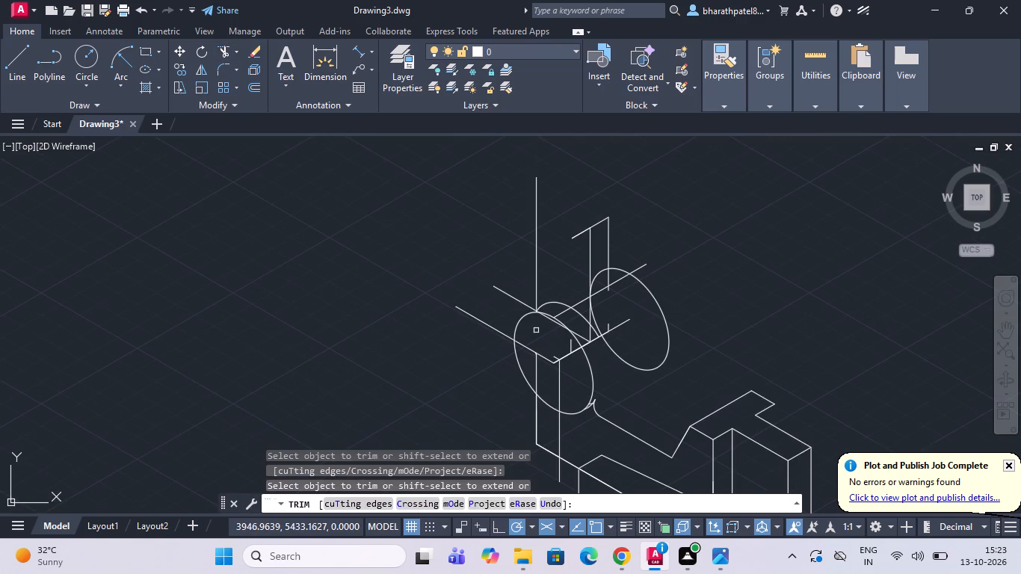
Trim the upper left-receding line between the top of the front isocircle and the lower 30° line.
scroll(523, 297, "up", 3)
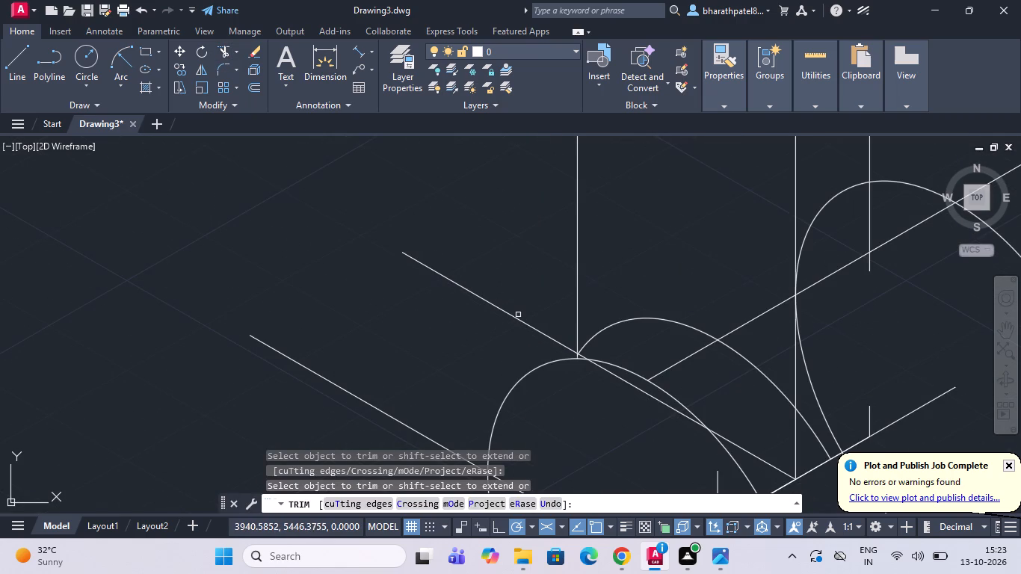
scroll(632, 334, "down", 2)
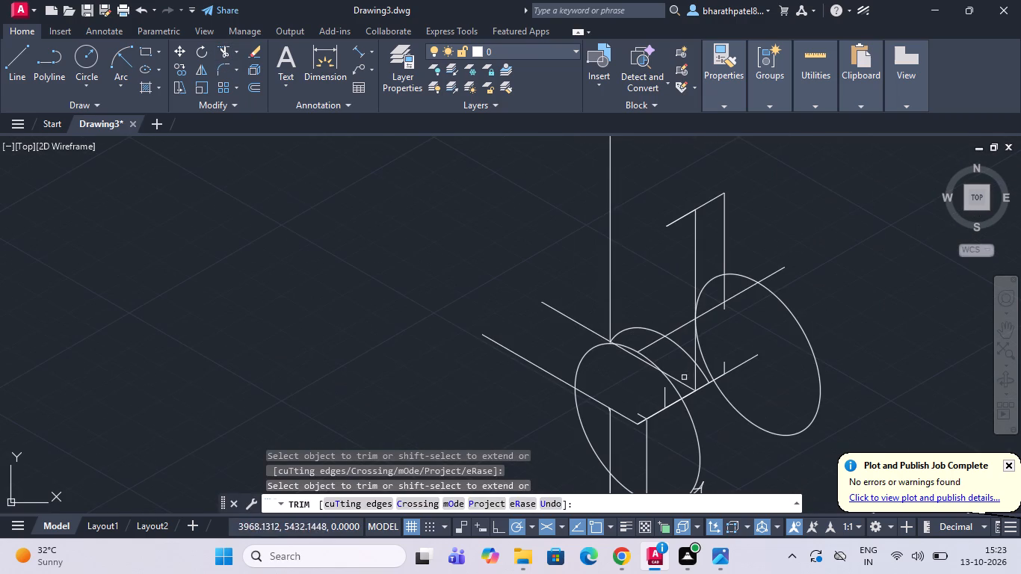
left_click(683, 385)
scroll(643, 374, "up", 2)
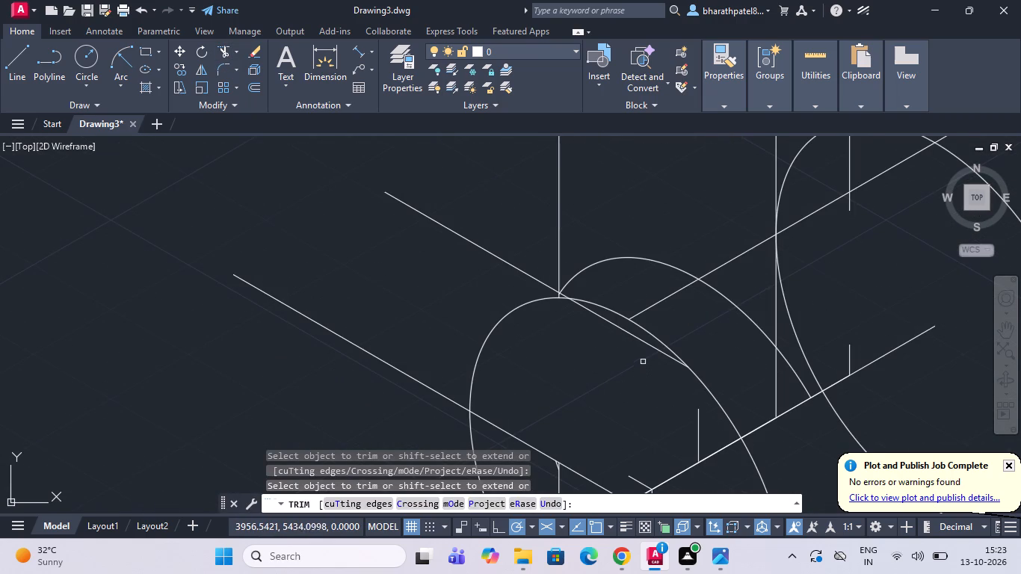
left_click(638, 338)
Trim the upper portions of the two vertical lines that hang from the short 30° top line.
scroll(631, 343, "down", 2)
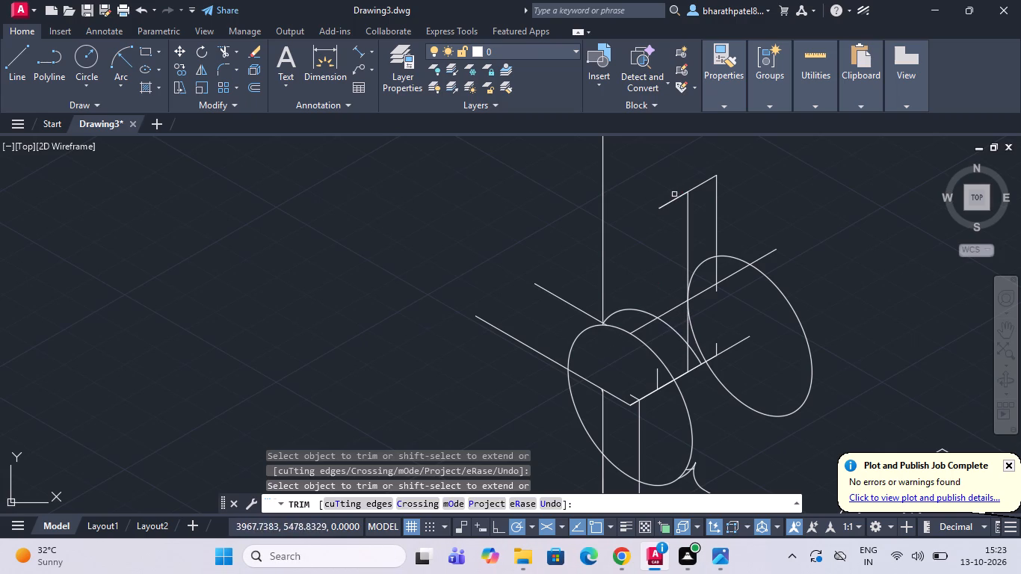
left_click_drag(650, 244, 749, 175)
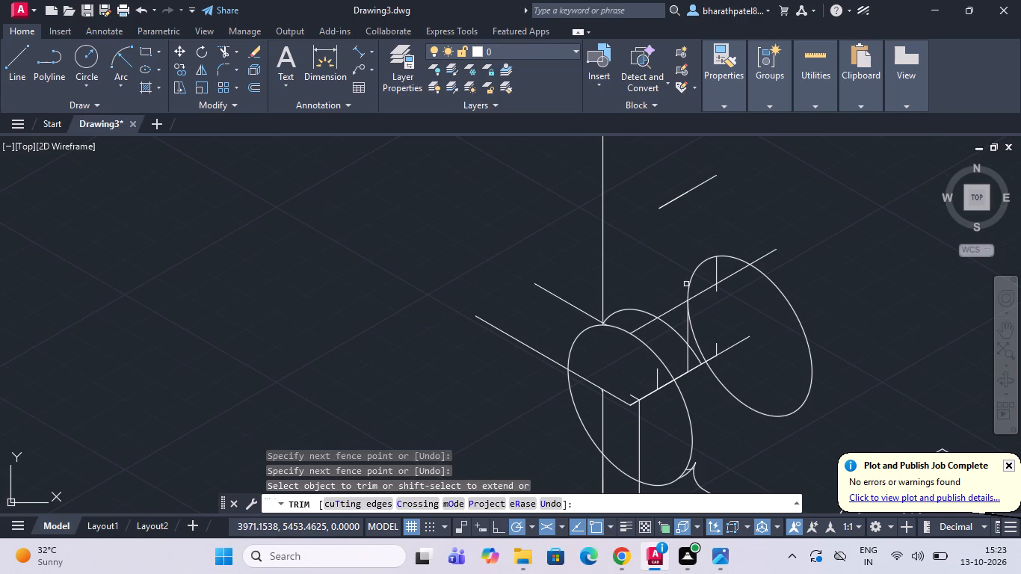
Trim the short vertical stub inside the front isocircle and the tiny line stub beside the front corner.
left_click(656, 376)
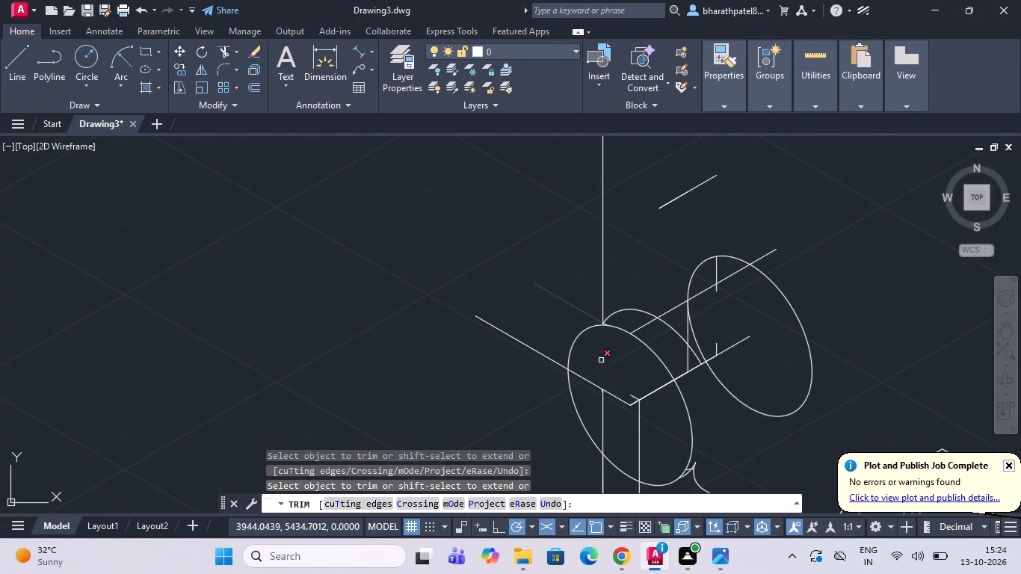
scroll(633, 420, "up", 3)
left_click(636, 330)
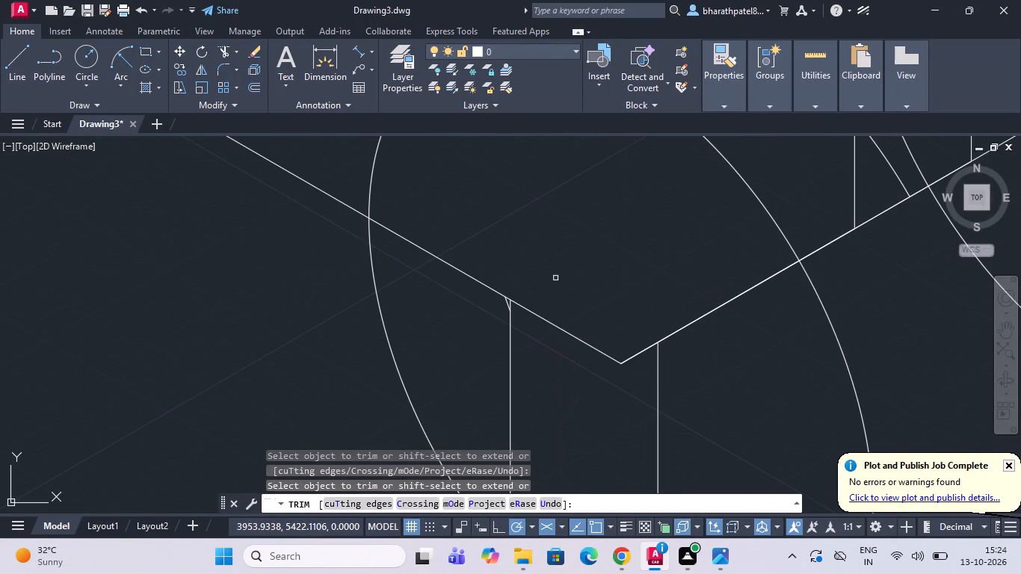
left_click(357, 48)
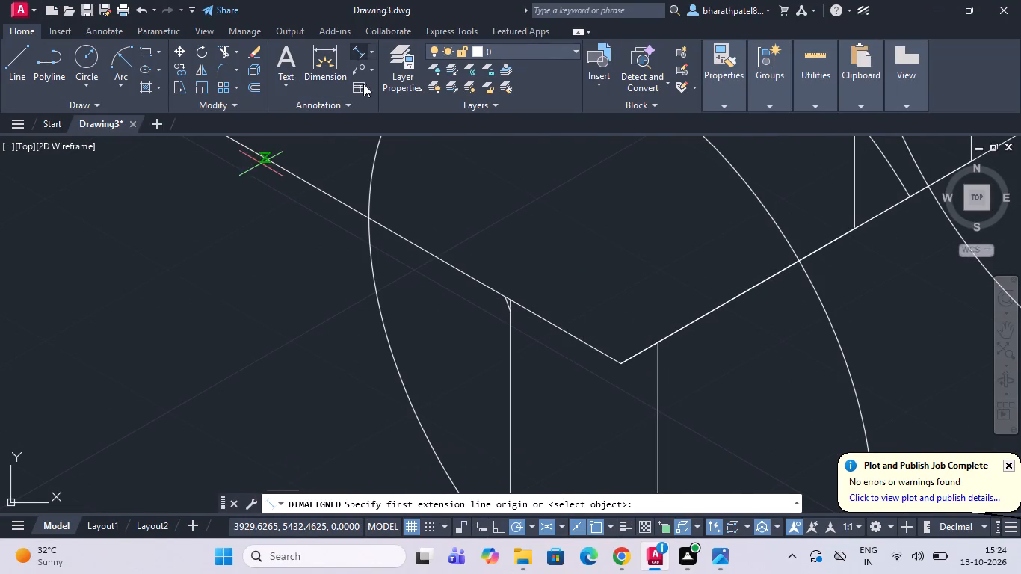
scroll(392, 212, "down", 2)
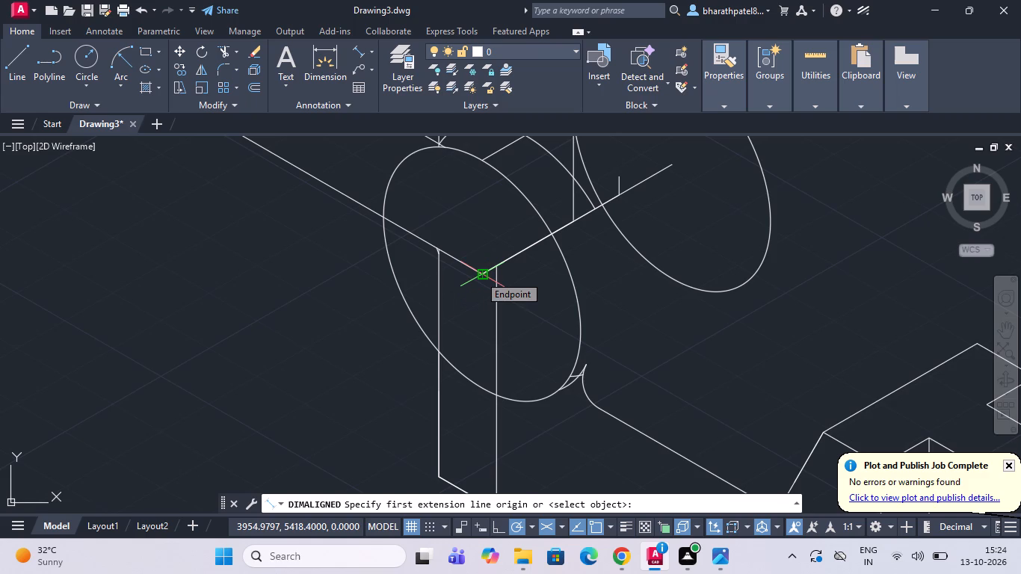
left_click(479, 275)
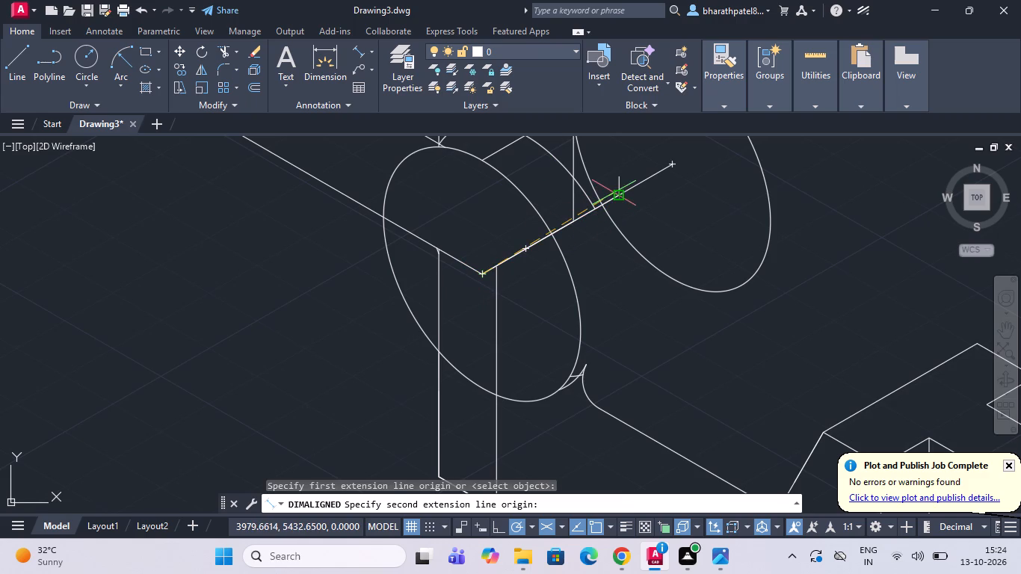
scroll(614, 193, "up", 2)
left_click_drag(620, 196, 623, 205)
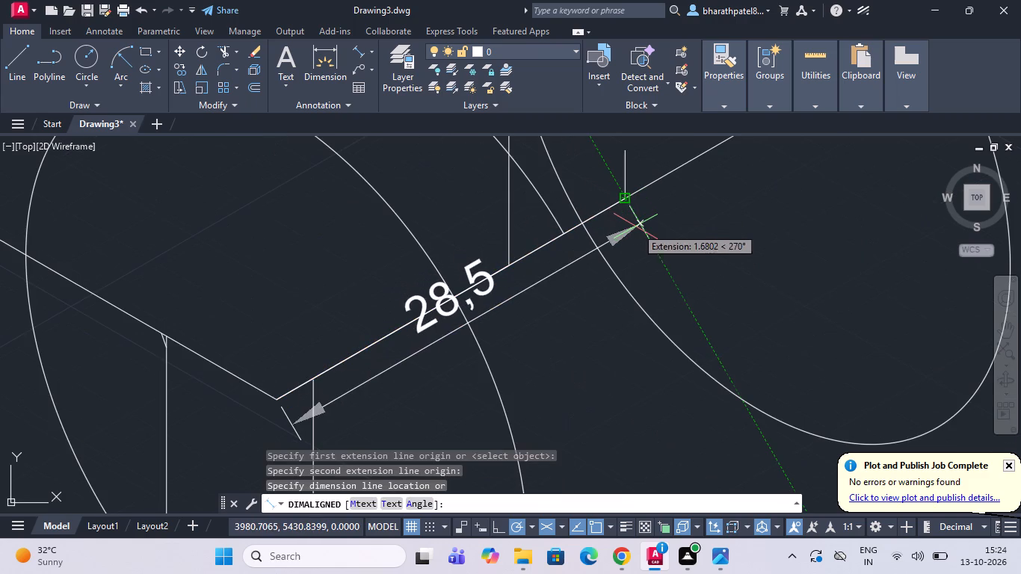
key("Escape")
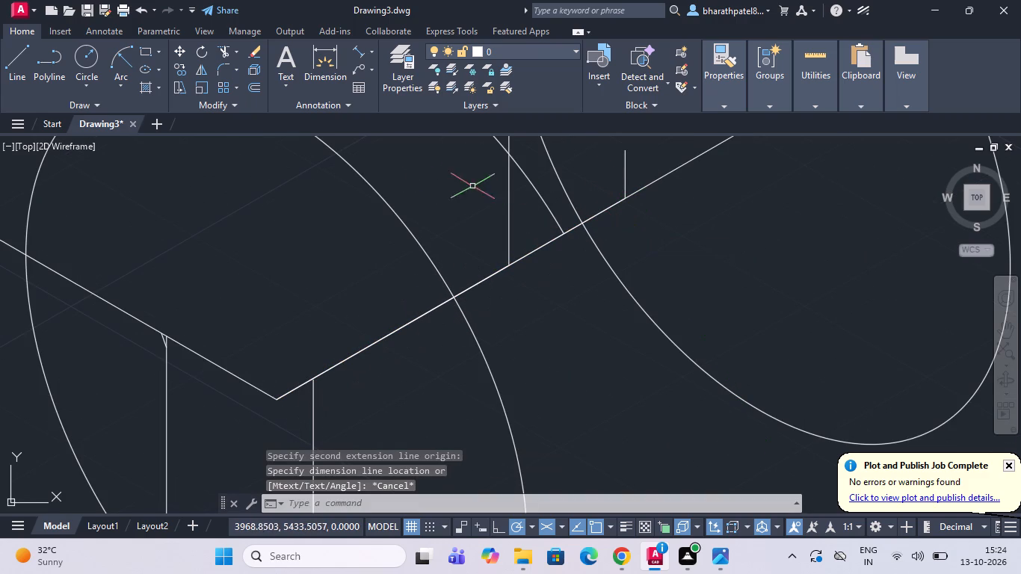
Place an aligned dimension along the lower 30° line, from the front corner to the foot of the remaining vertical line.
left_click(4, 56)
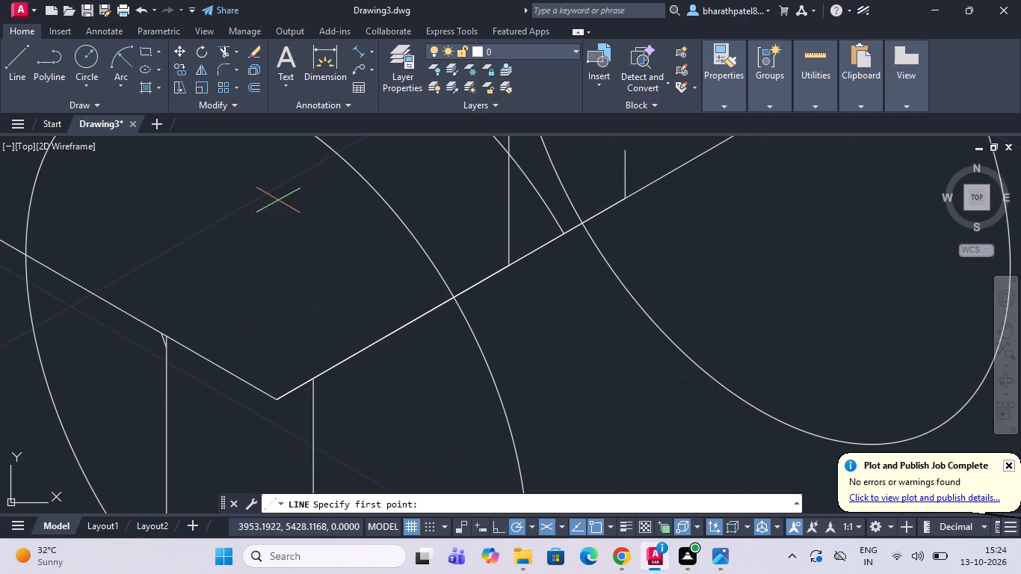
left_click(354, 52)
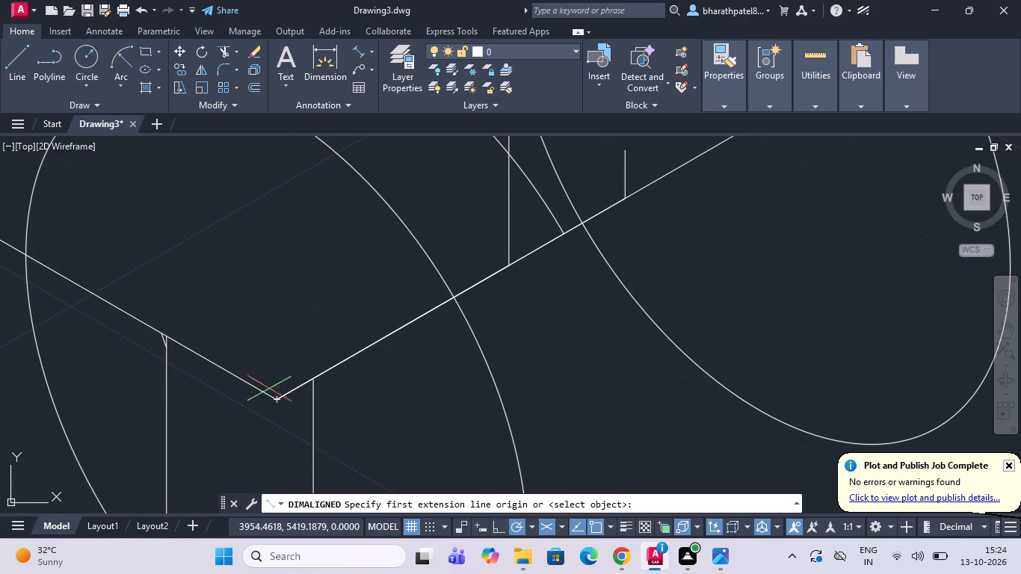
left_click_drag(280, 398, 299, 383)
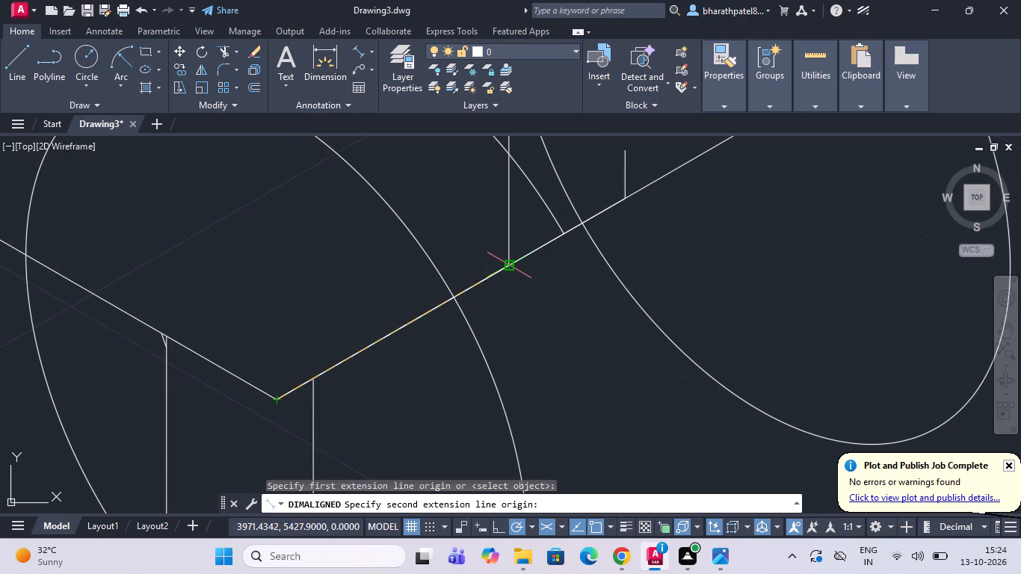
left_click_drag(509, 267, 513, 277)
left_click(522, 308)
key("Escape")
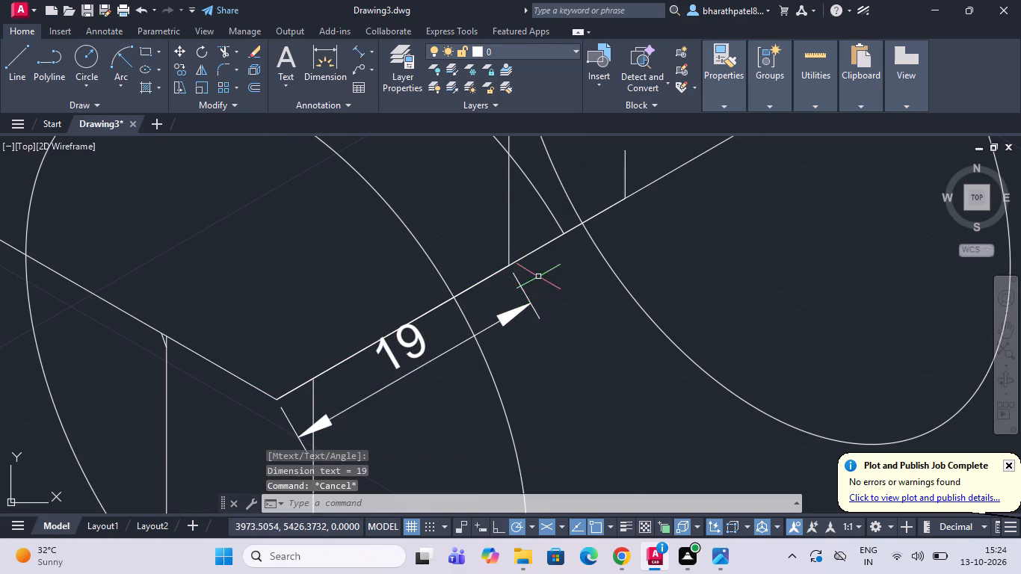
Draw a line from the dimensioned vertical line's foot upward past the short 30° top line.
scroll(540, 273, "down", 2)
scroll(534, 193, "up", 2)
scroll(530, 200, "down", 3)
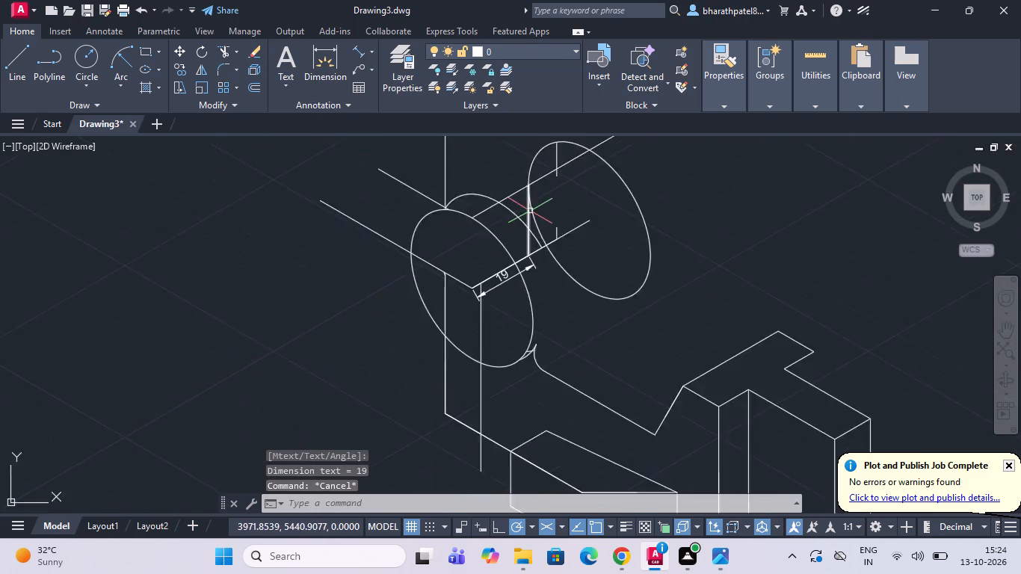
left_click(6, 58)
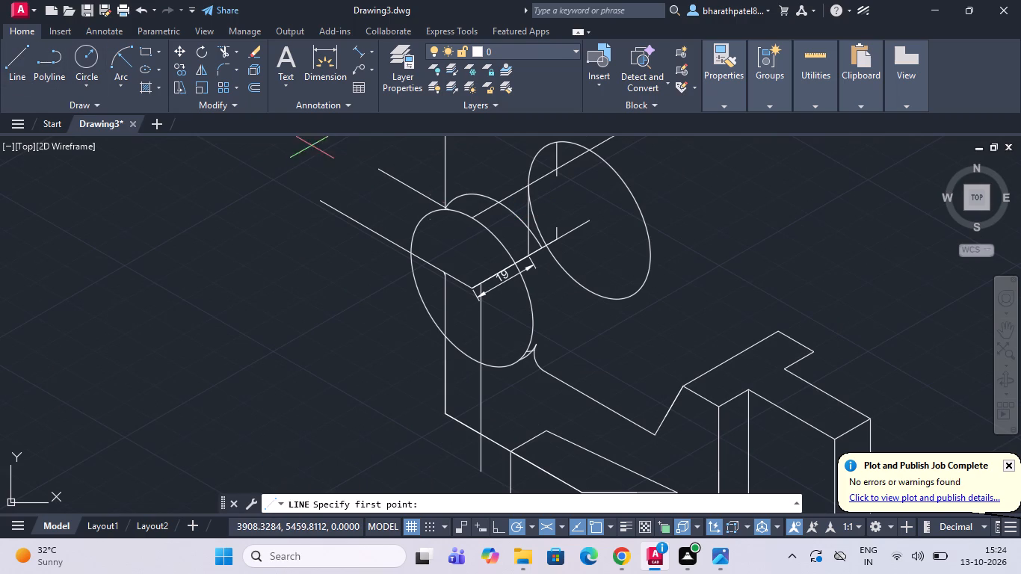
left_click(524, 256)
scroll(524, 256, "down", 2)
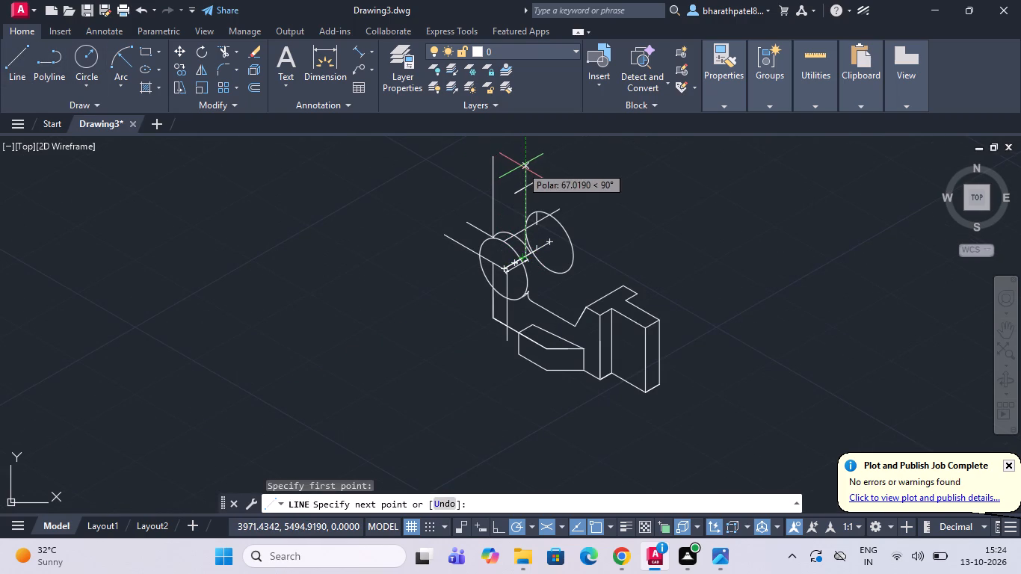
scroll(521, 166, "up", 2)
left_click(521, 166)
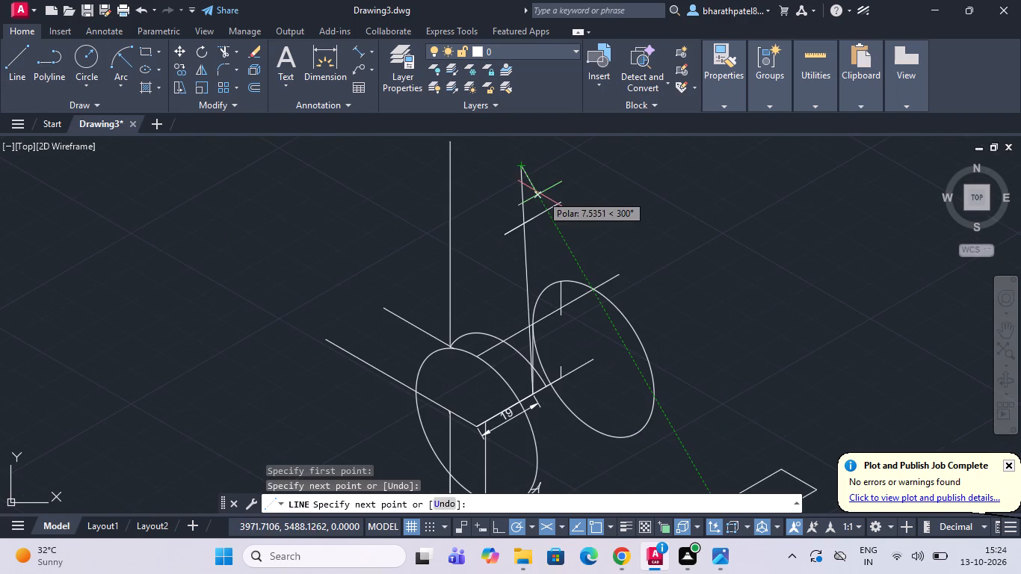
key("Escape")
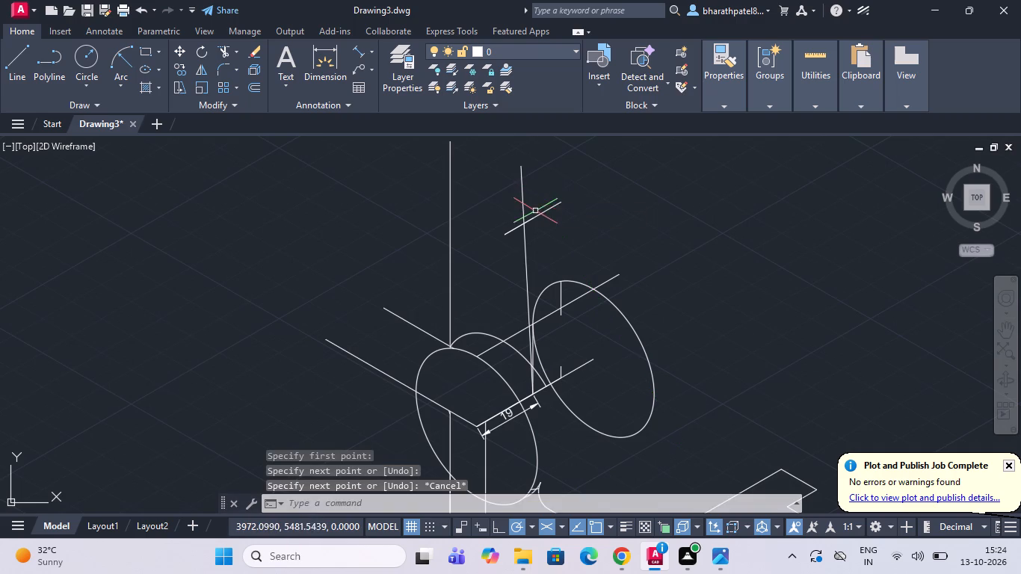
Delete the short 30° line crossing the newly drawn upright line near its top.
left_click(537, 217)
key("Delete")
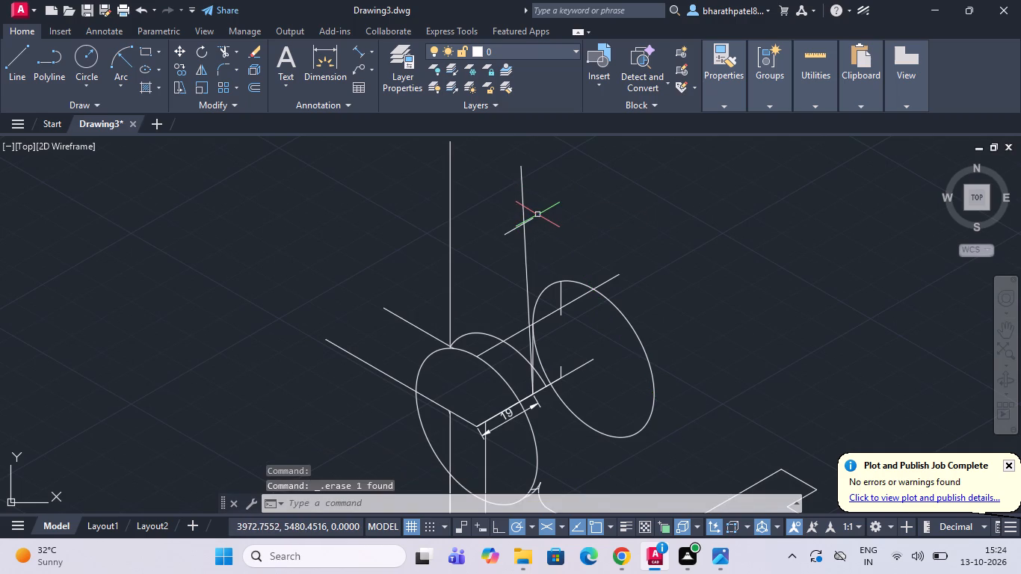
Delete the remaining vertical line rising from the lower 30° line to the rear isocircle.
scroll(530, 374, "up", 4)
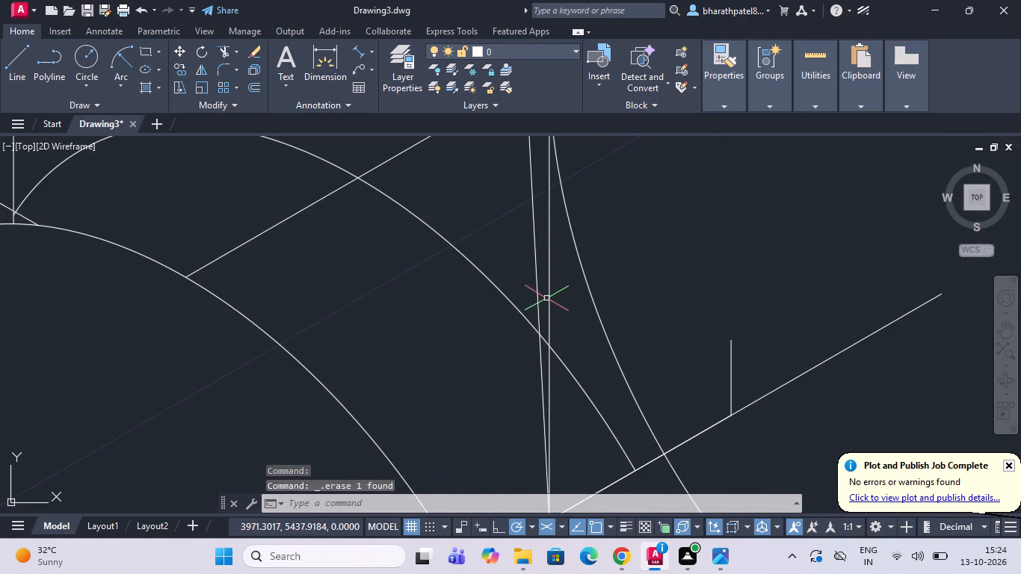
left_click(550, 289)
key("Delete")
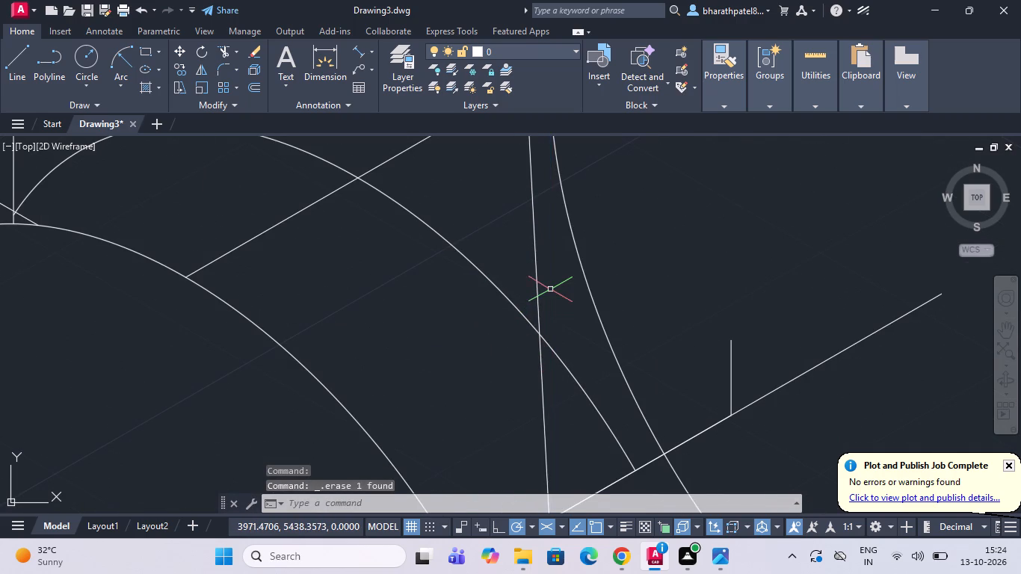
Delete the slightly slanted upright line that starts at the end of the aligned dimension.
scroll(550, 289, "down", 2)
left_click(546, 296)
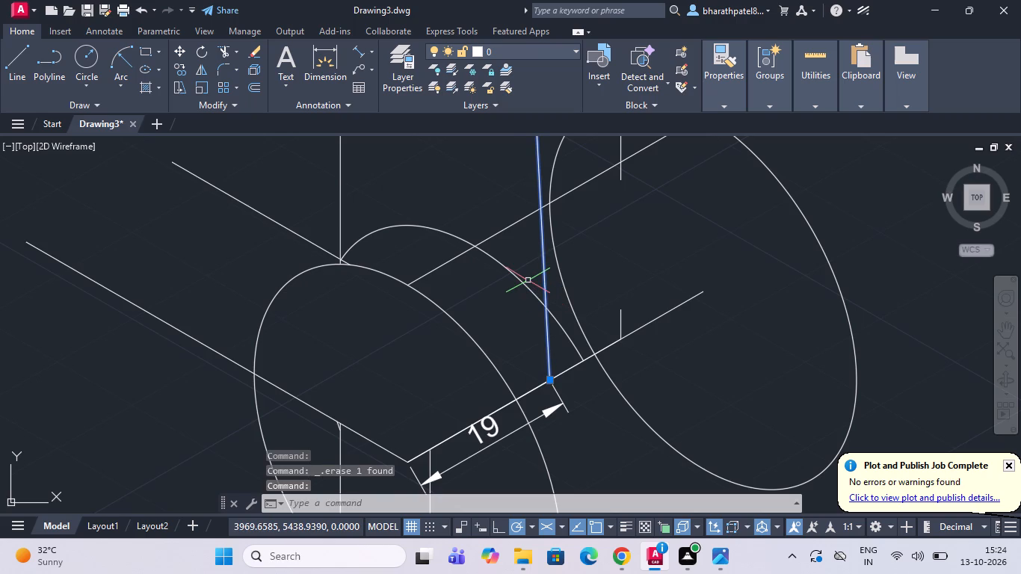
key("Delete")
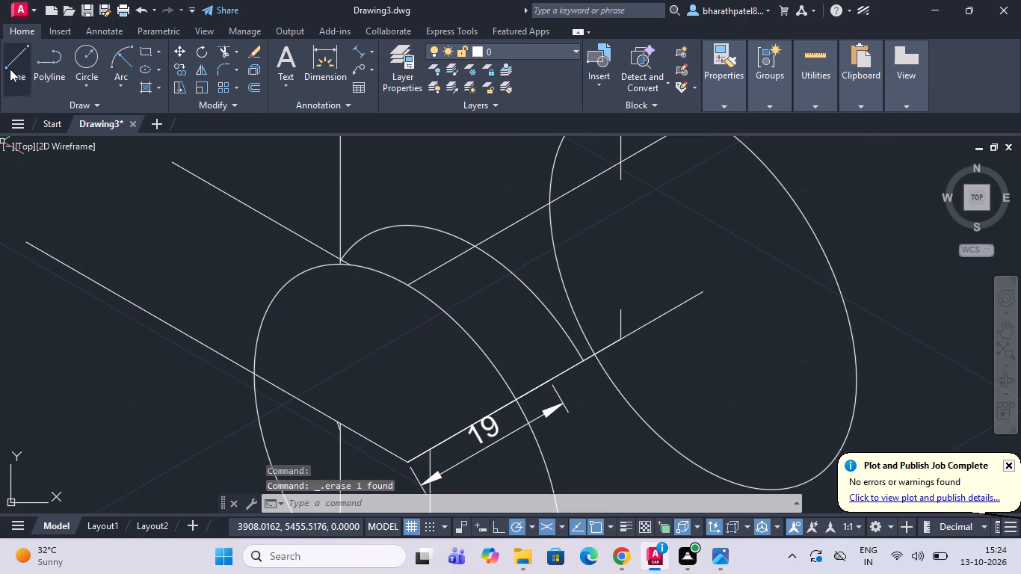
Draw connected lines from the front corner: 19 along 30°, vertically up level with the leftover top line's lower end, and 10 at 210°.
left_click(13, 67)
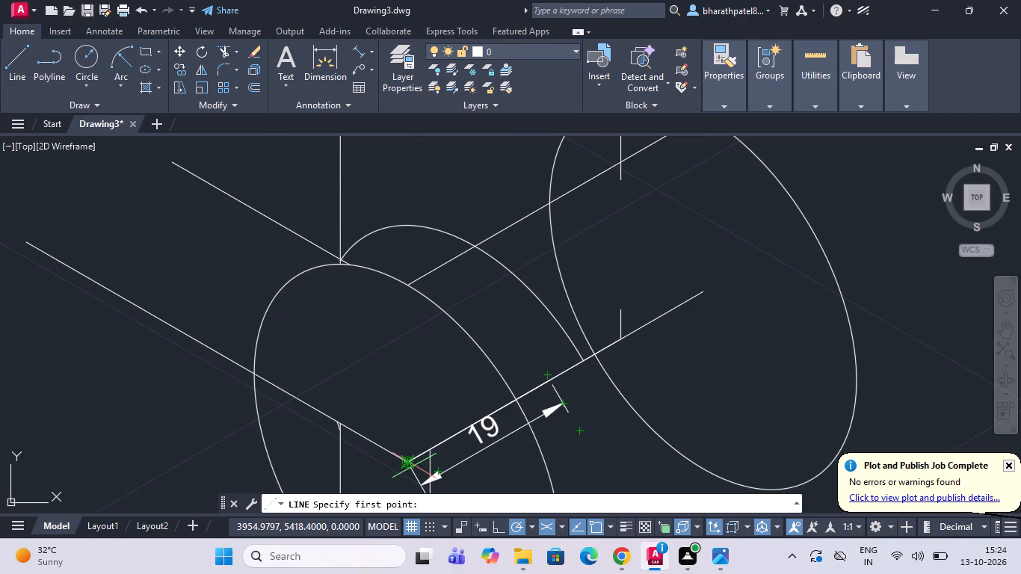
scroll(414, 466, "up", 3)
left_click(381, 456)
scroll(381, 456, "down", 5)
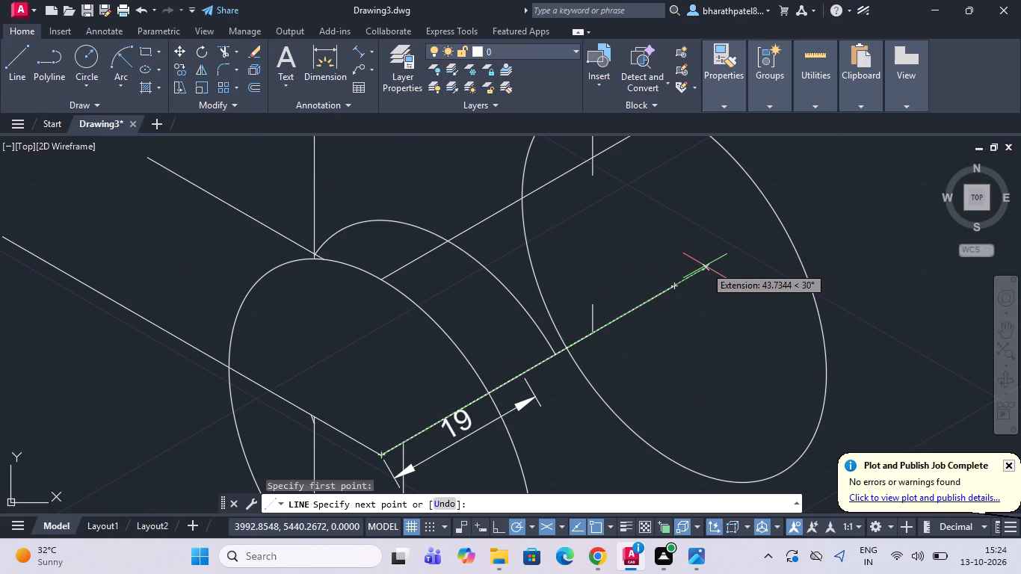
type("19")
key("Return")
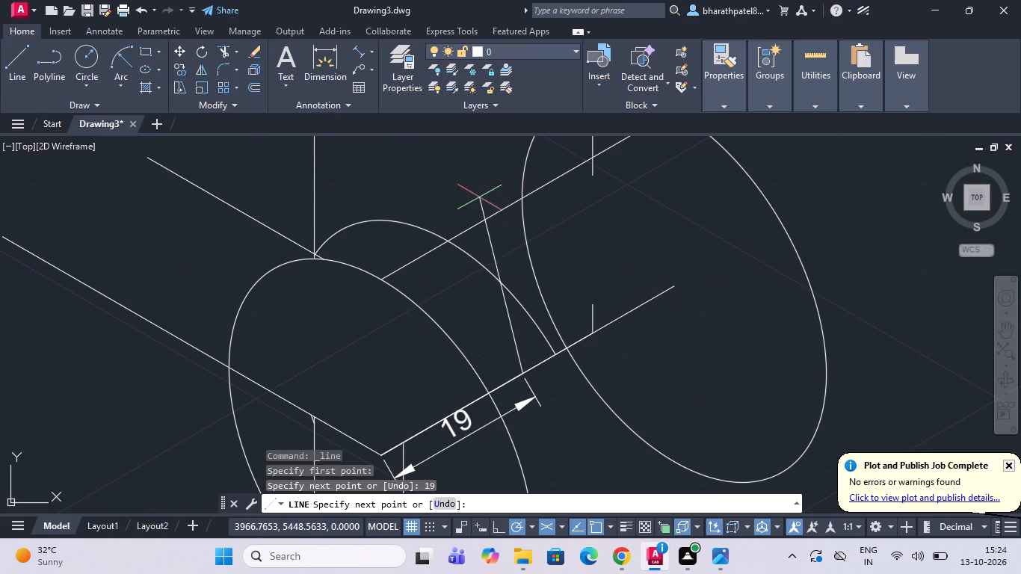
scroll(460, 203, "down", 4)
scroll(465, 187, "up", 2)
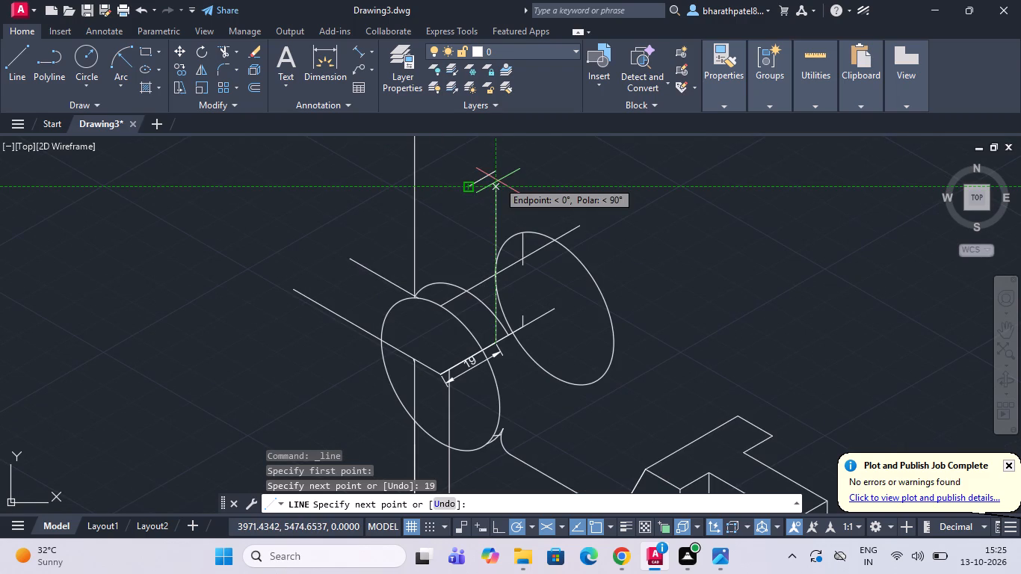
left_click(498, 181)
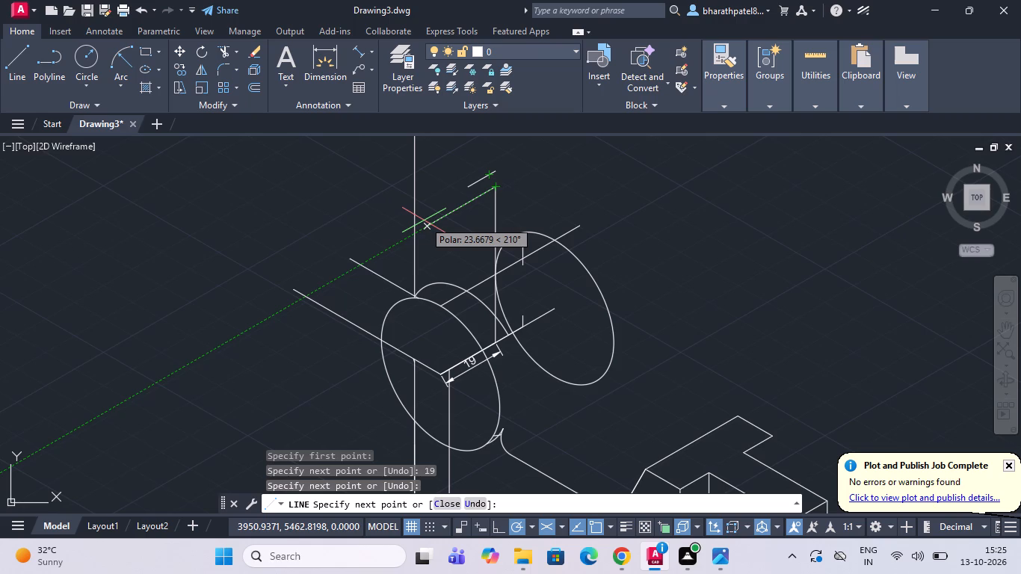
type("10")
key("Return")
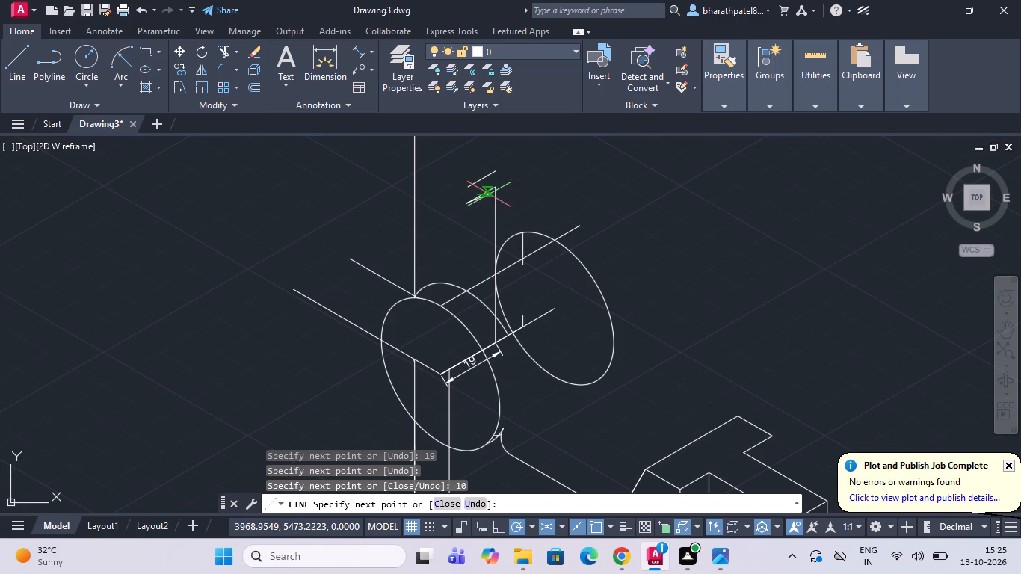
key("Escape")
Delete the leftover short 30° line just above the new 10-long top line.
left_click(485, 176)
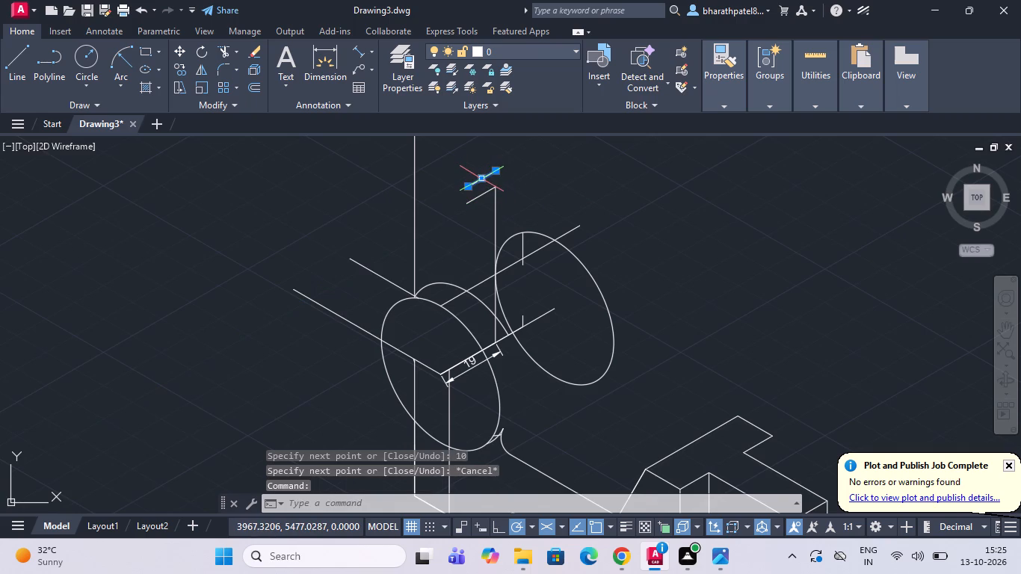
key("Delete")
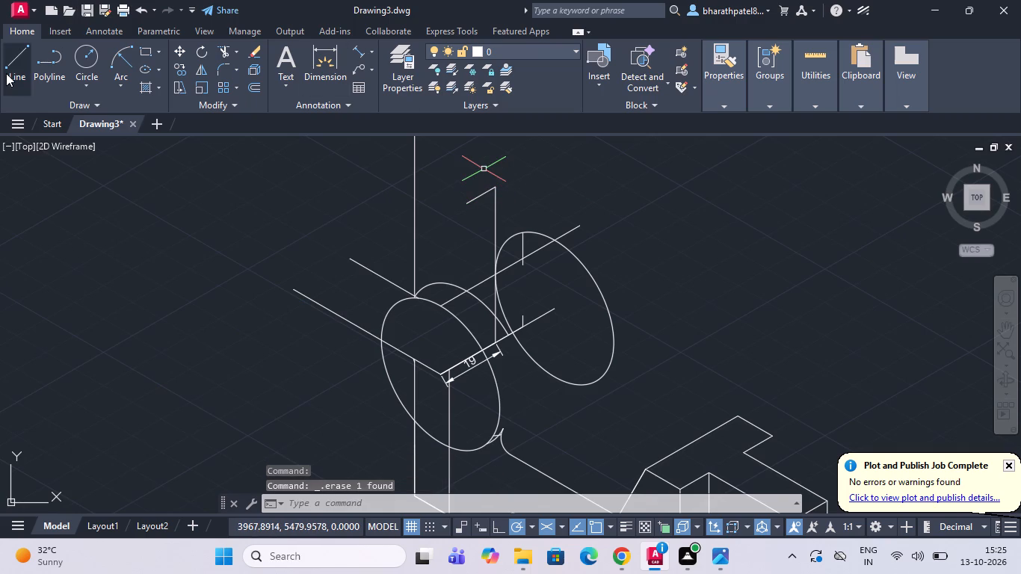
Draw connected lines from the lower 30° line's far end: about 41 vertically up, 19 along 150°, and 38 back along 330°.
left_click(6, 73)
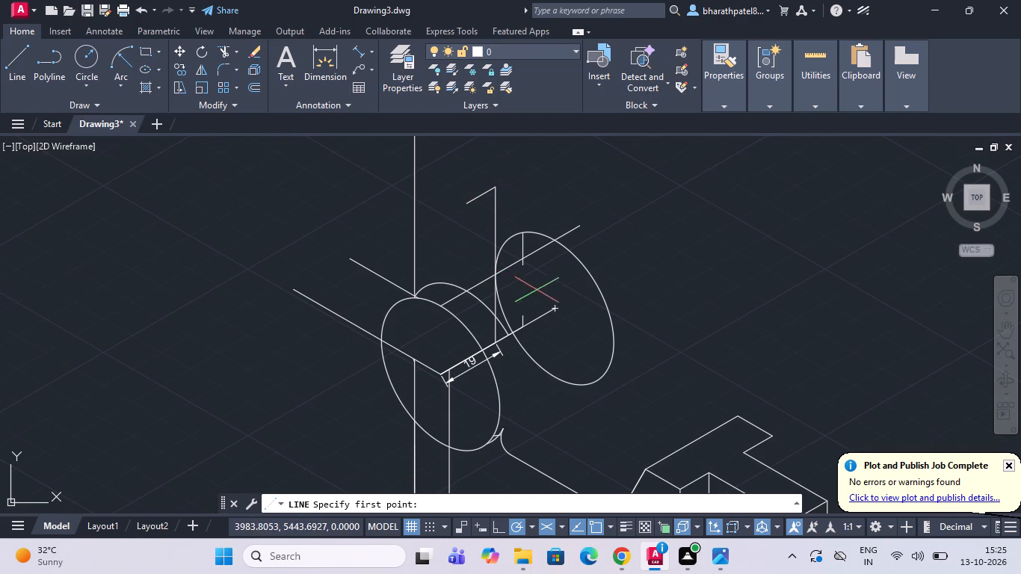
left_click(554, 312)
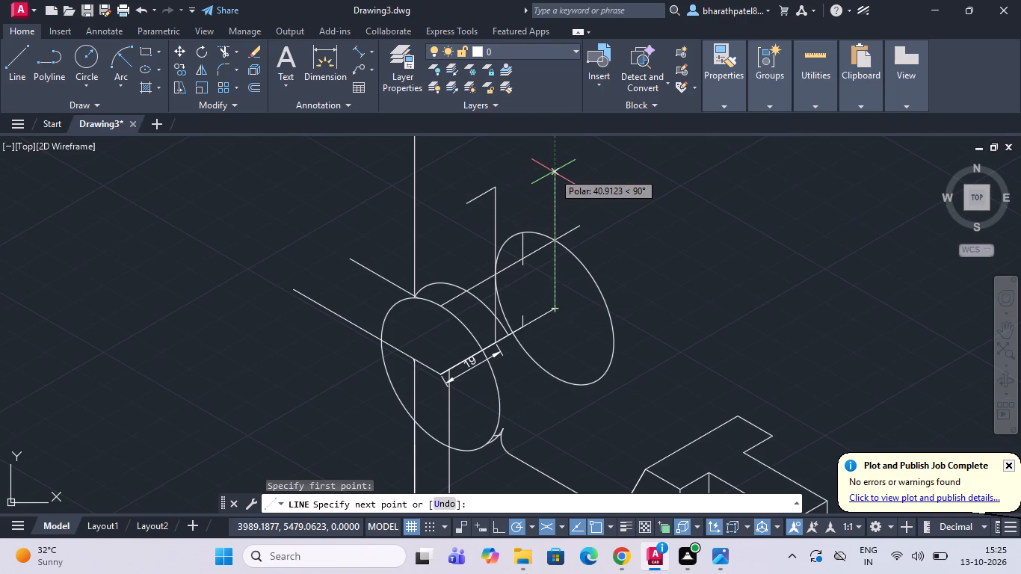
left_click(553, 171)
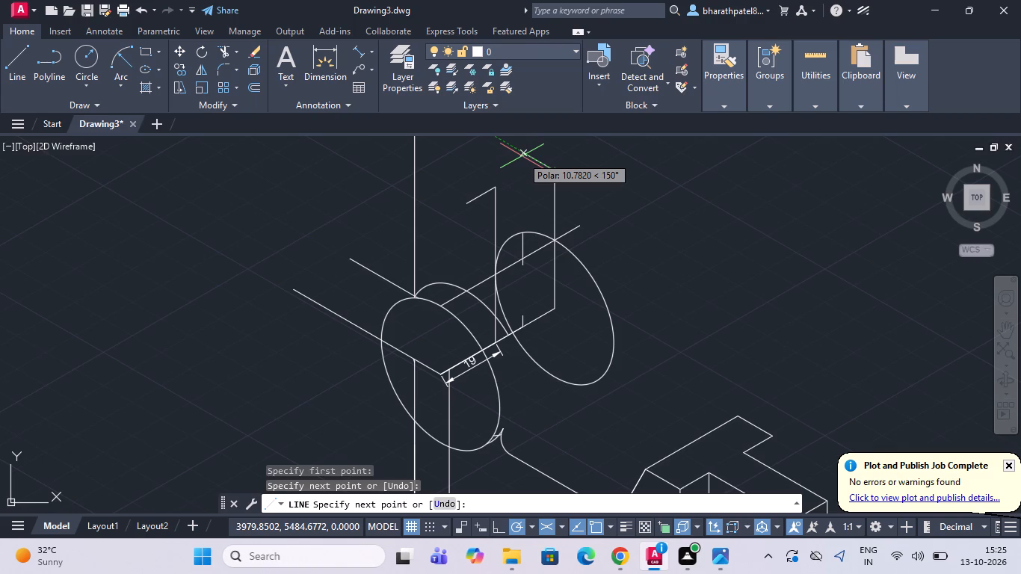
type("19")
key("Return")
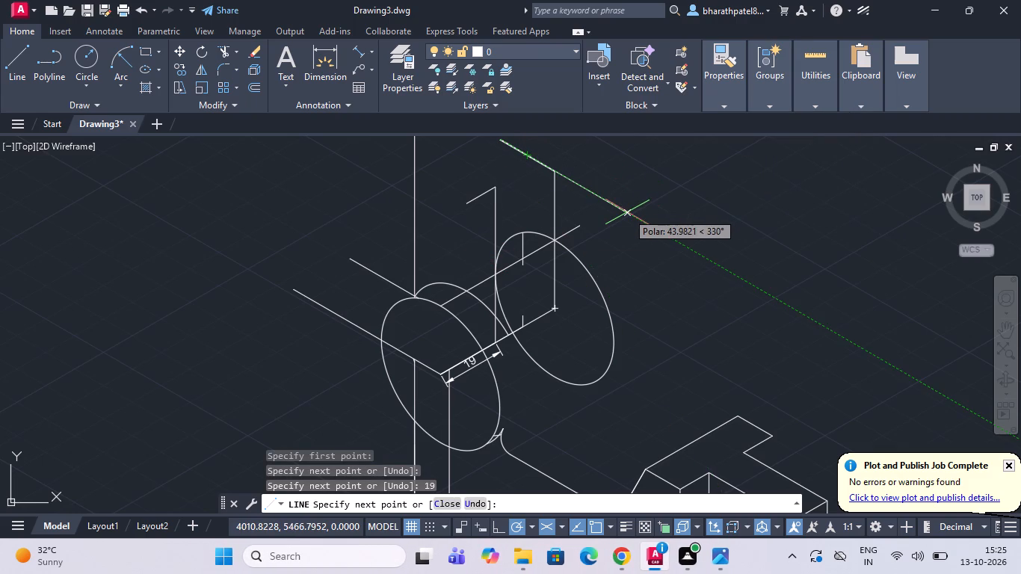
key("8")
key("BackSpace")
key("3")
key("8")
key("Return")
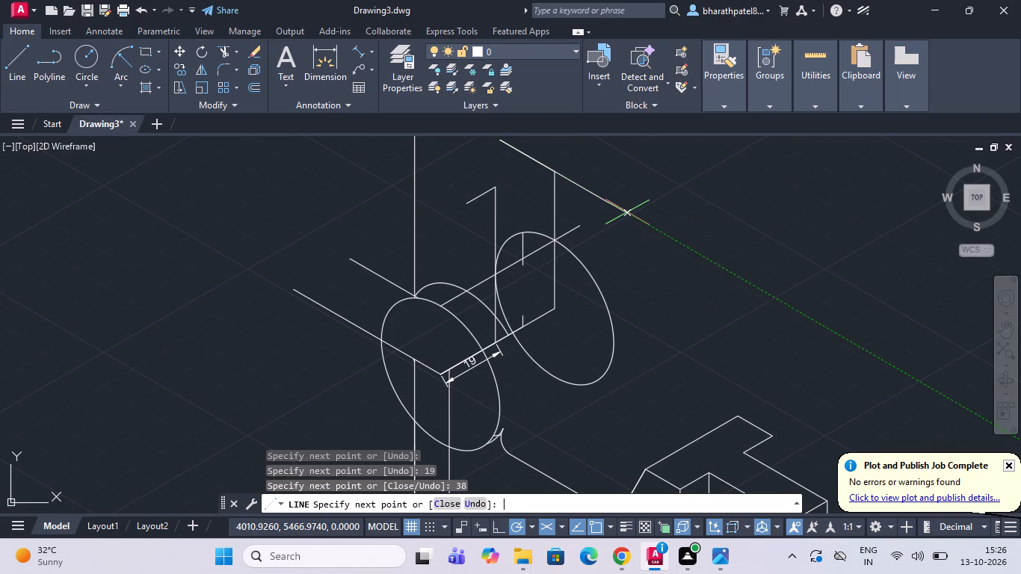
key("Escape")
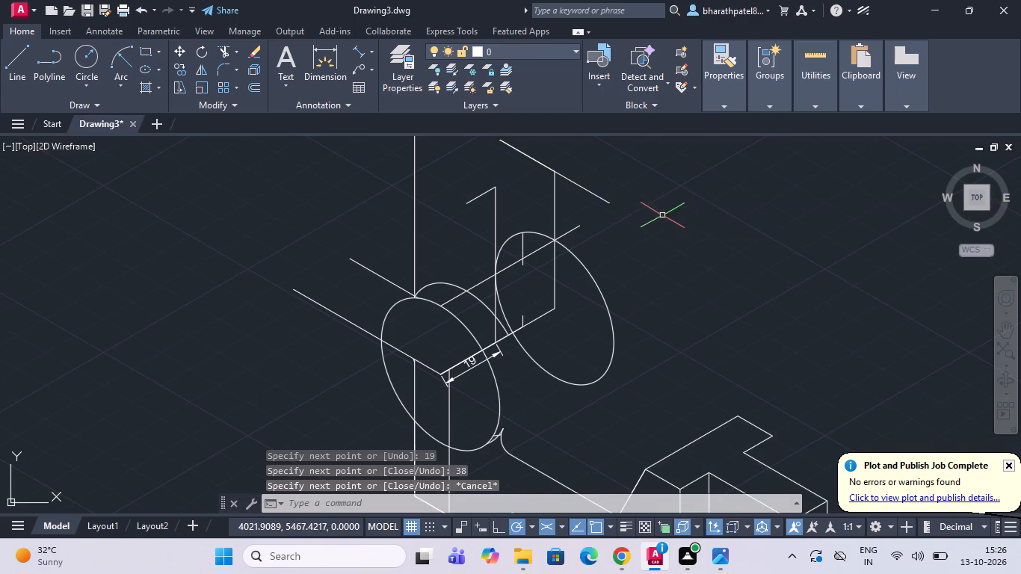
Draw a vertical line from the free end of the 10-long top line down to just below the upper 30° line.
scroll(655, 228, "down", 2)
scroll(579, 182, "up", 2)
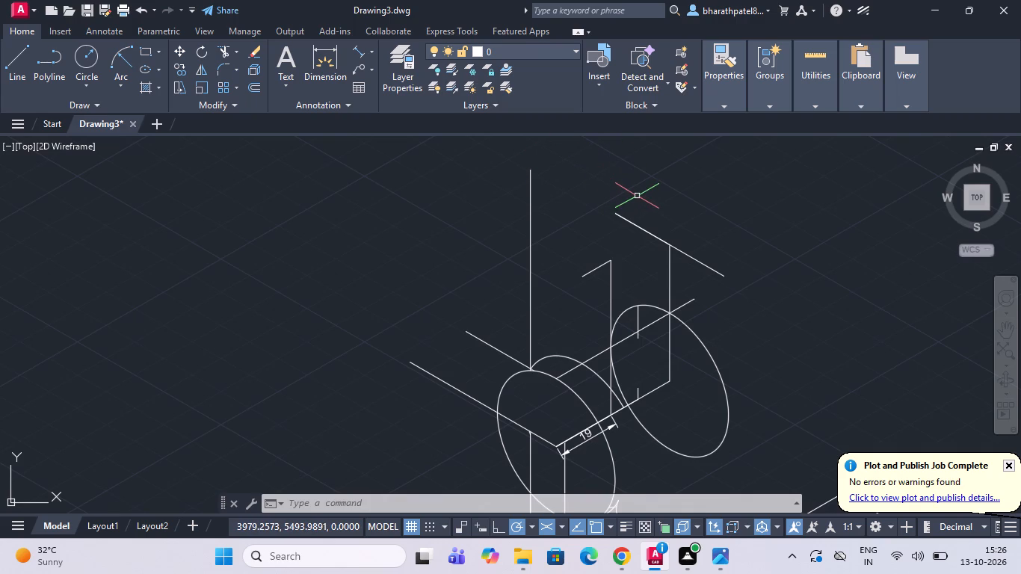
scroll(641, 205, "down", 1)
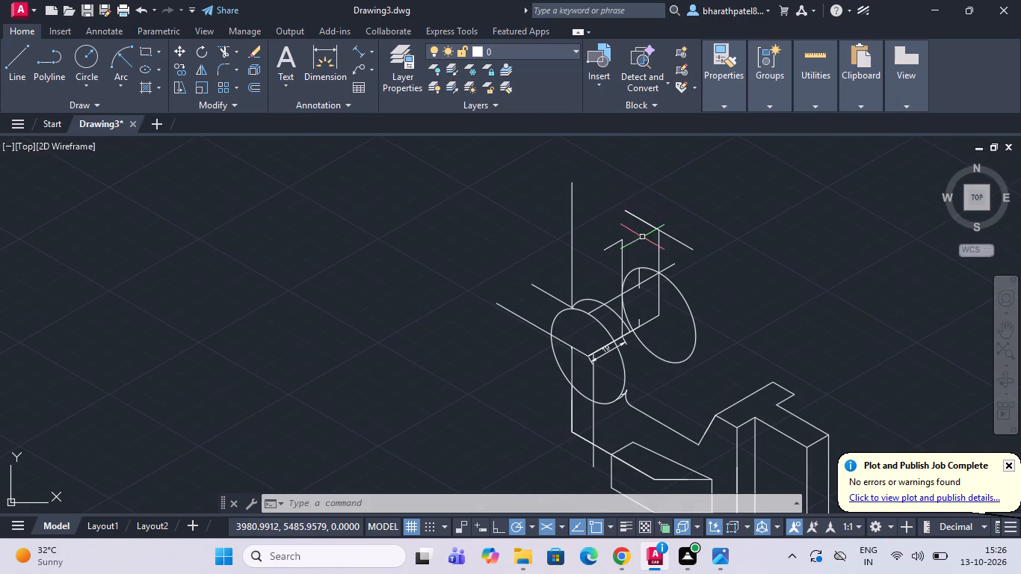
scroll(644, 330, "up", 2)
scroll(644, 328, "down", 2)
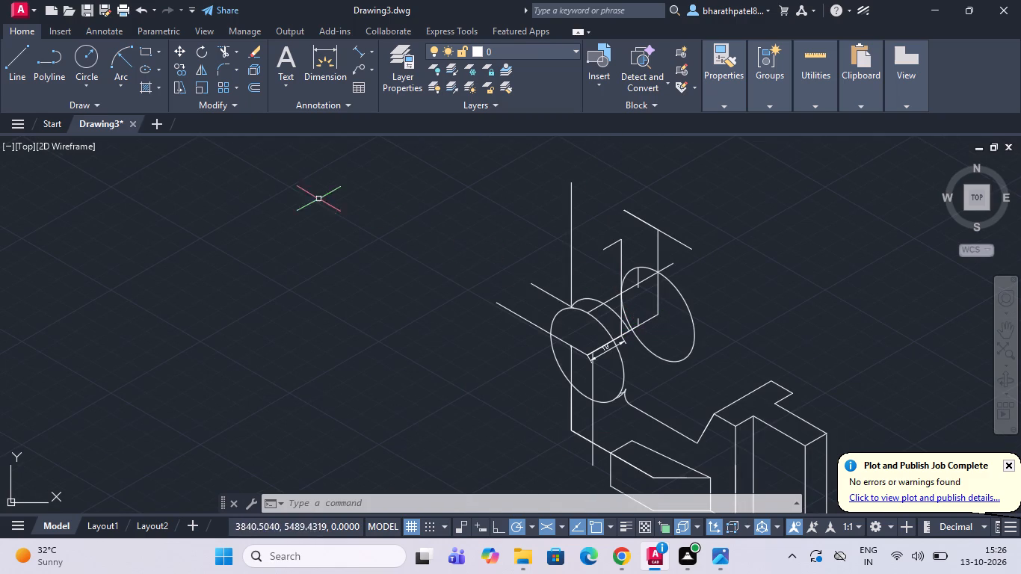
left_click(15, 66)
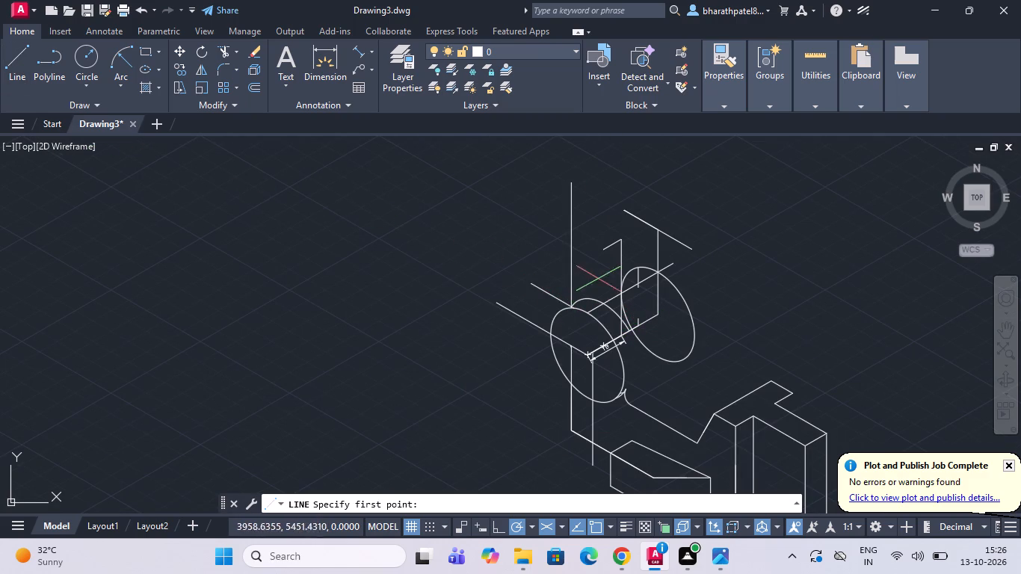
left_click_drag(604, 248, 605, 262)
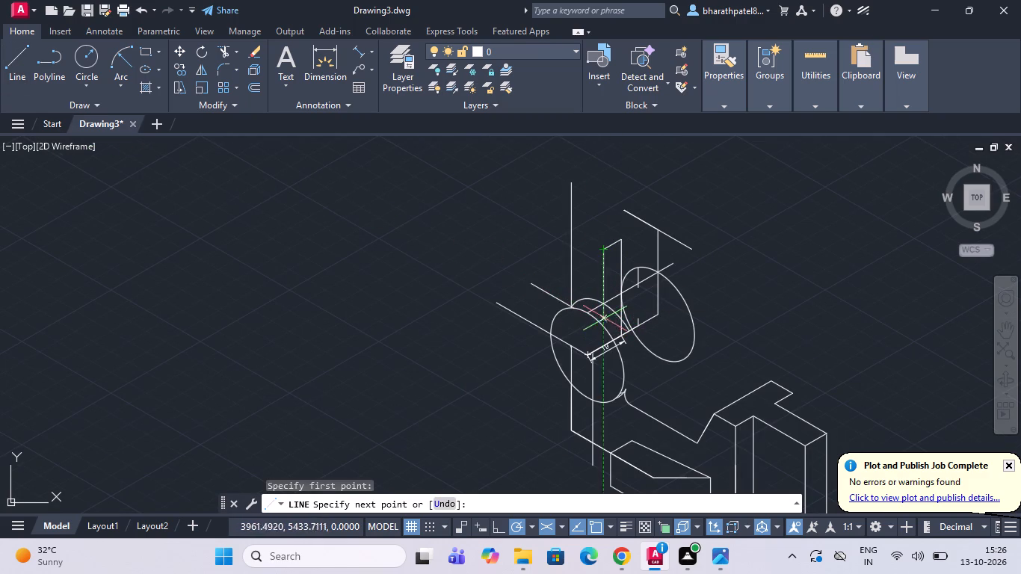
scroll(604, 314, "up", 2)
left_click(604, 314)
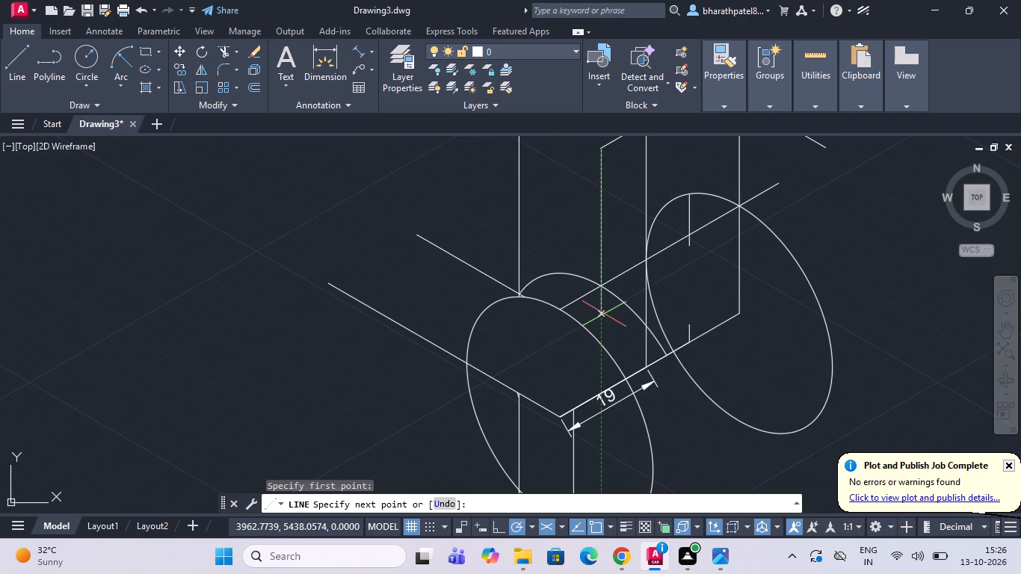
key("Escape")
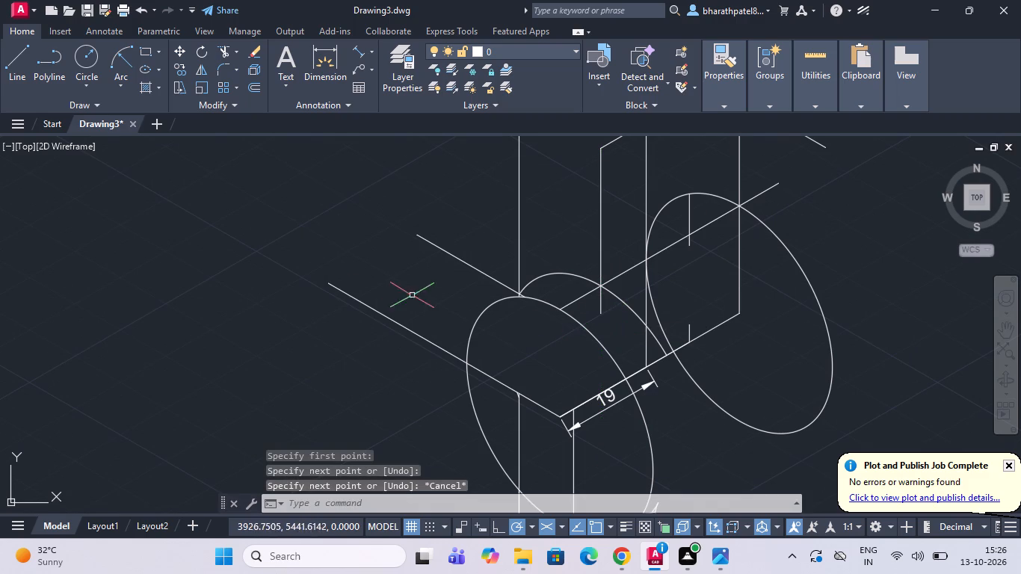
Try to draw a 150° line from where the new vertical line crosses the upper 30° line.
left_click(19, 58)
scroll(509, 295, "down", 1)
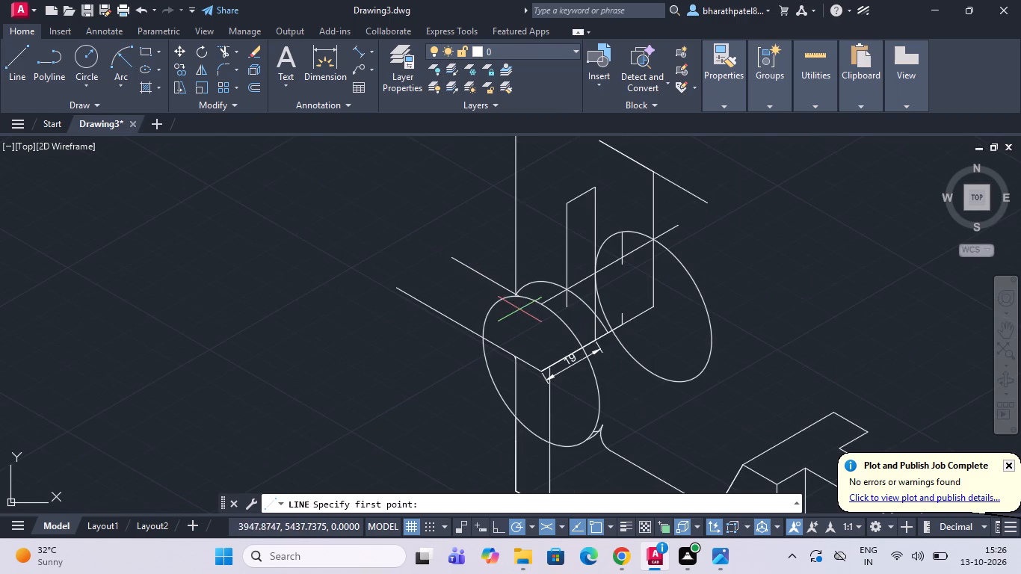
scroll(523, 291, "down", 1)
scroll(481, 280, "up", 2)
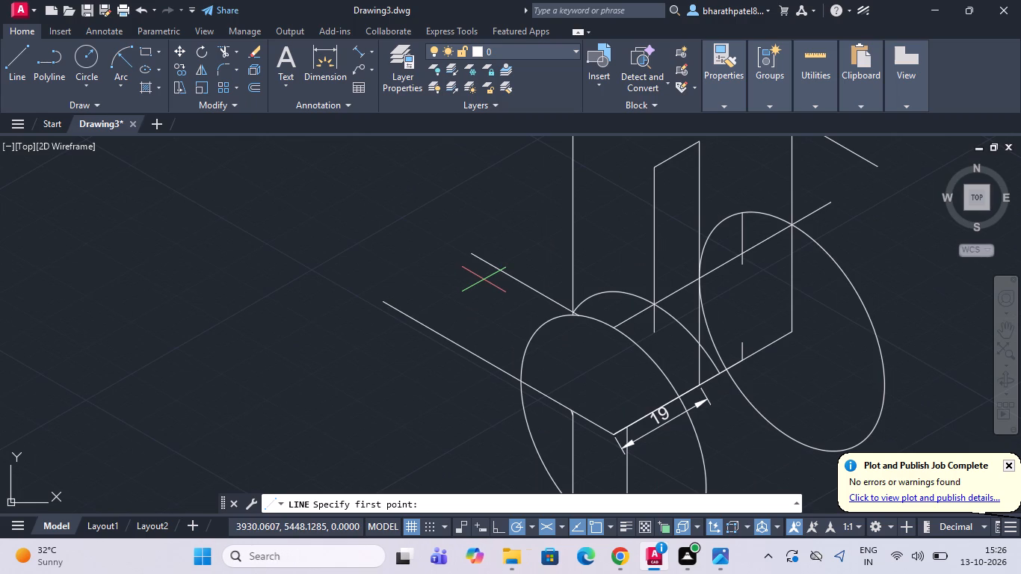
left_click(655, 306)
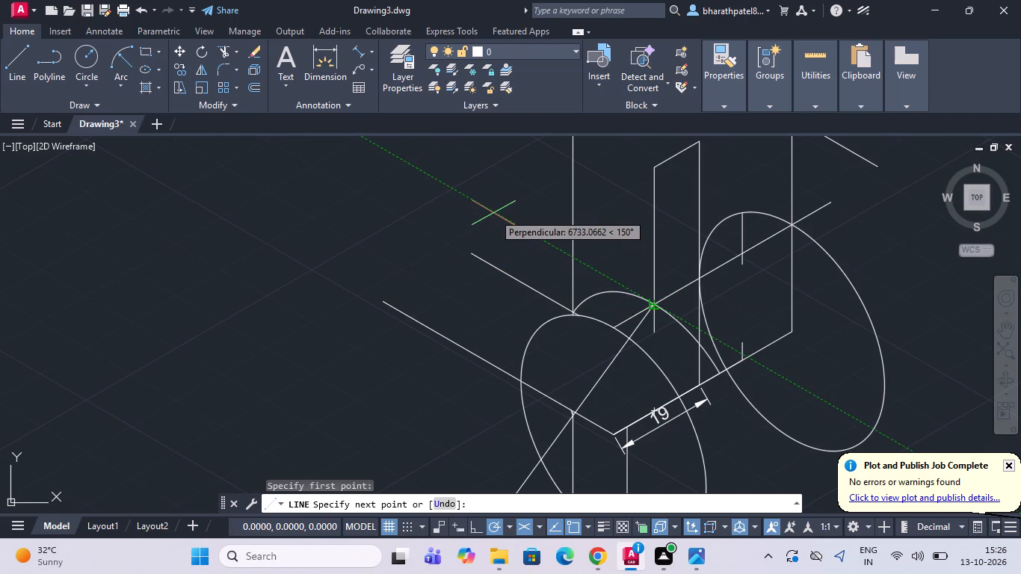
left_click(493, 213)
key("Escape")
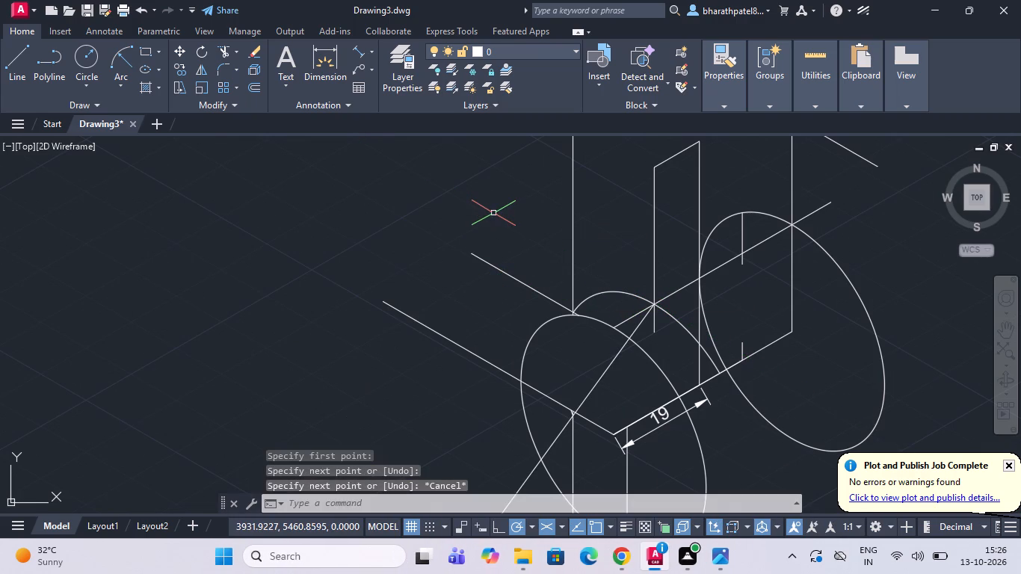
Draw a line along 150° from the new vertical's crossing with the upper 30° line to just past the tall vertical line.
left_click(21, 50)
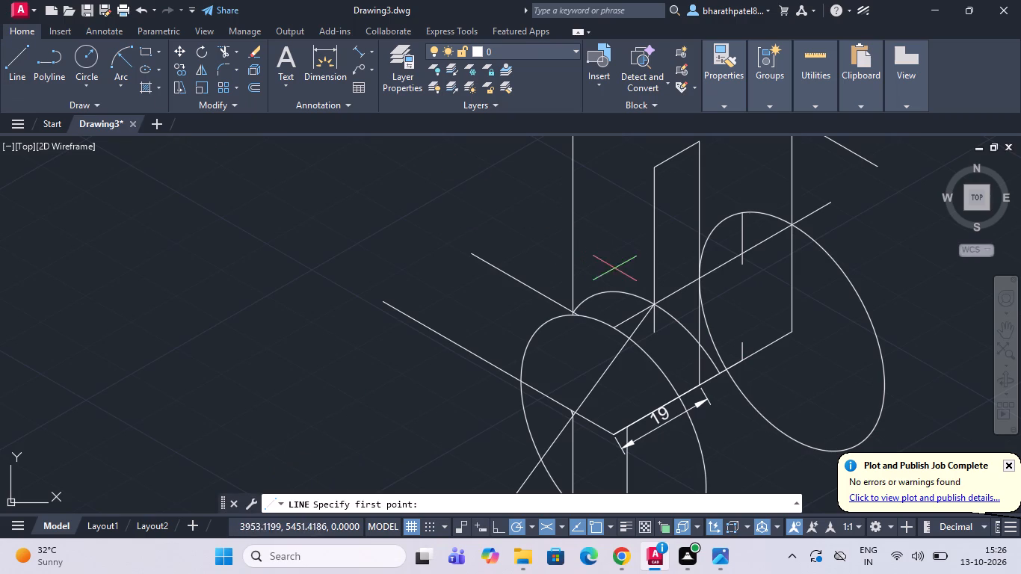
left_click(658, 312)
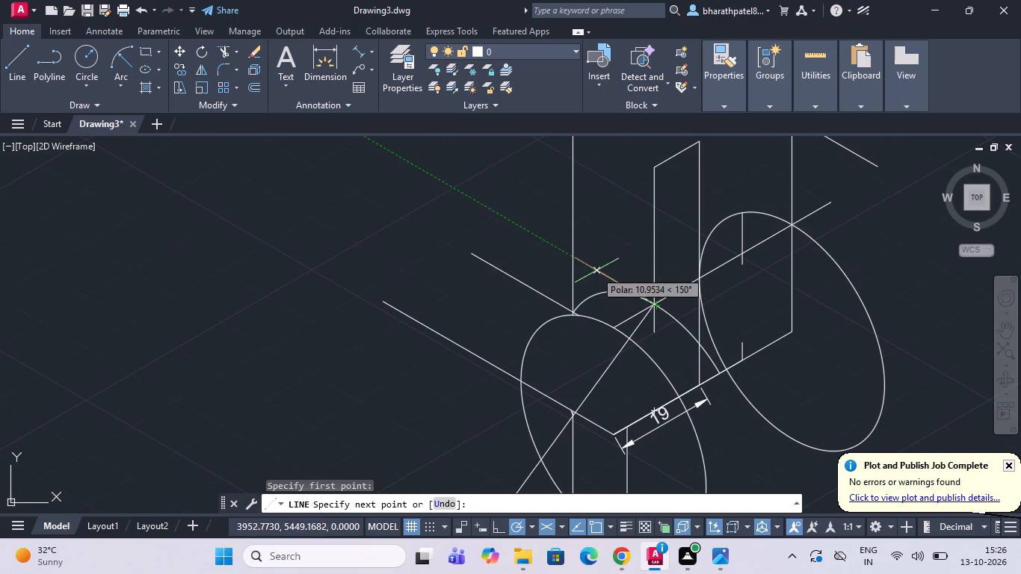
scroll(588, 265, "up", 2)
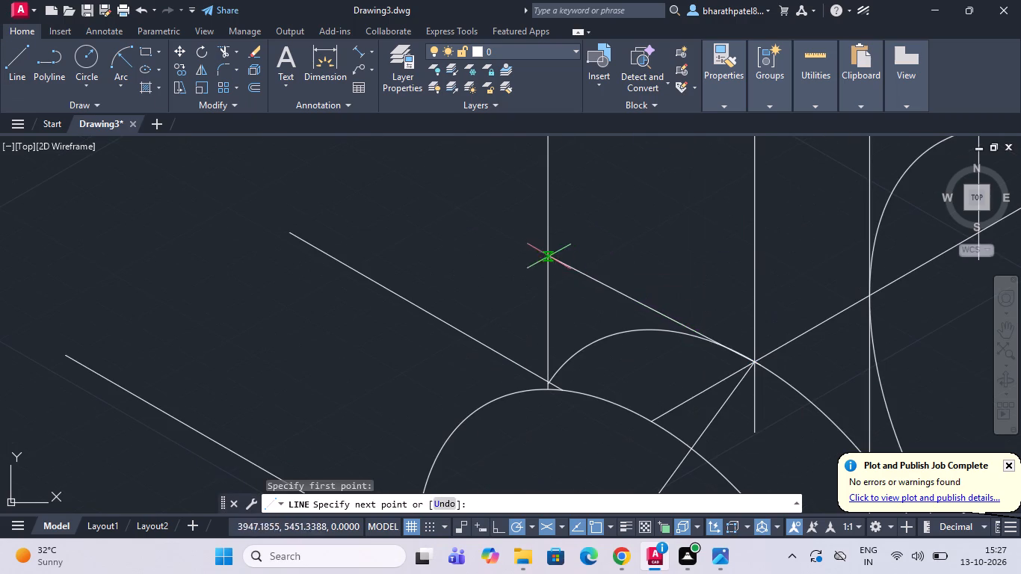
left_click(502, 211)
key("Escape")
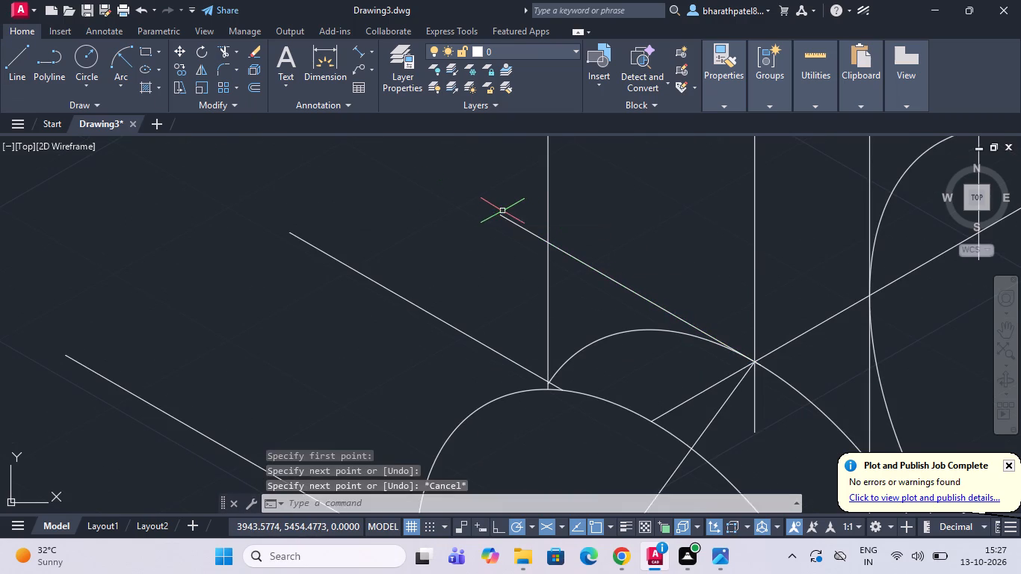
Draw a vertical line upward from where the front 150° line meets the upright edge, along the tall vertical line.
scroll(502, 211, "down", 3)
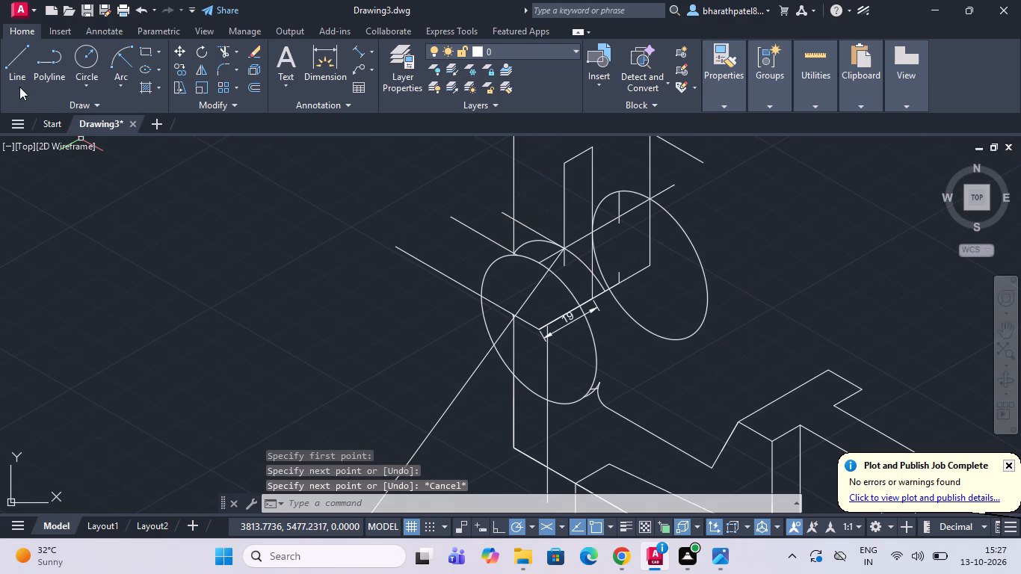
left_click(4, 63)
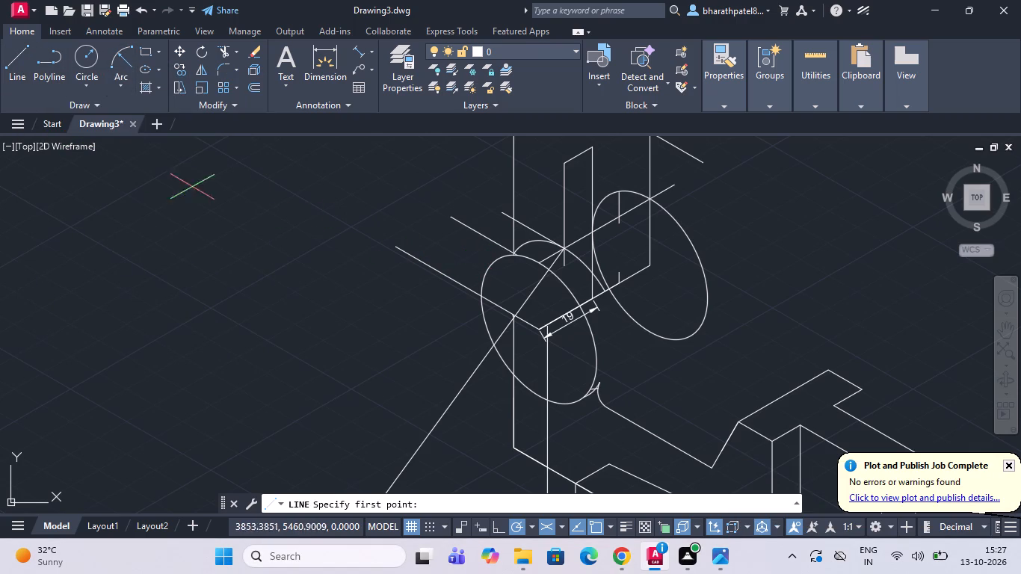
left_click(10, 67)
scroll(481, 325, "down", 2)
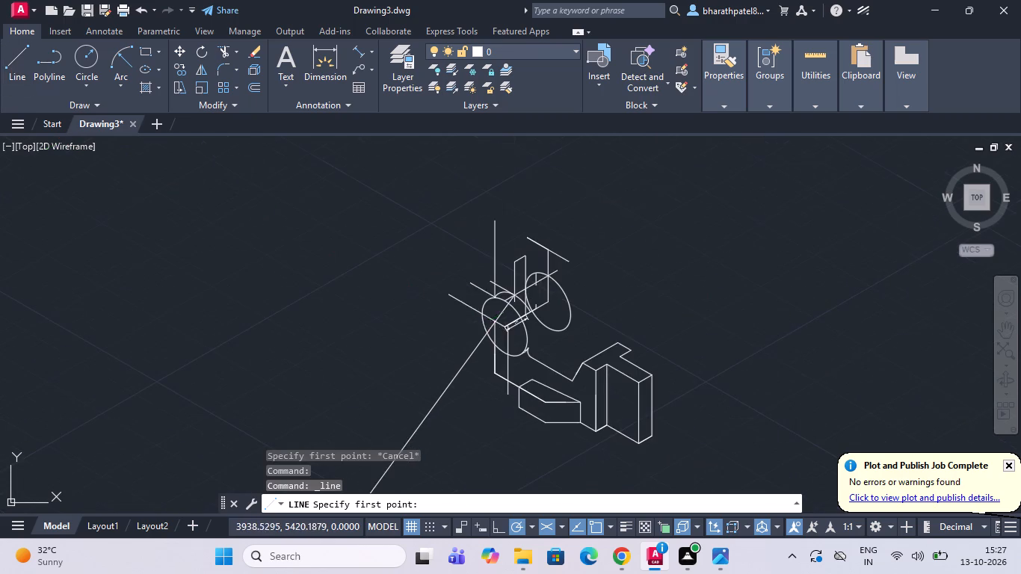
scroll(453, 293, "up", 3)
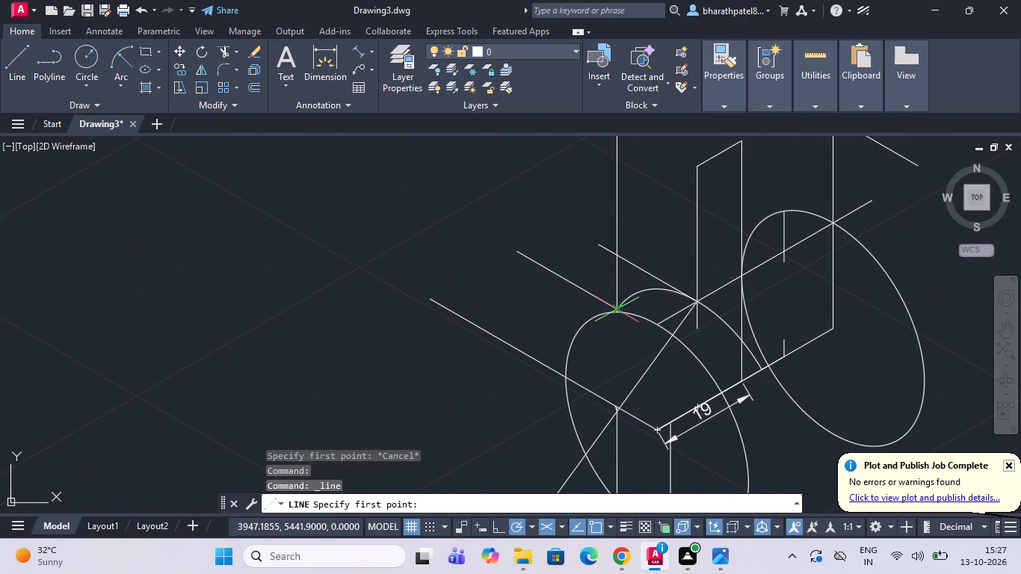
scroll(614, 313, "up", 2)
scroll(614, 313, "down", 2)
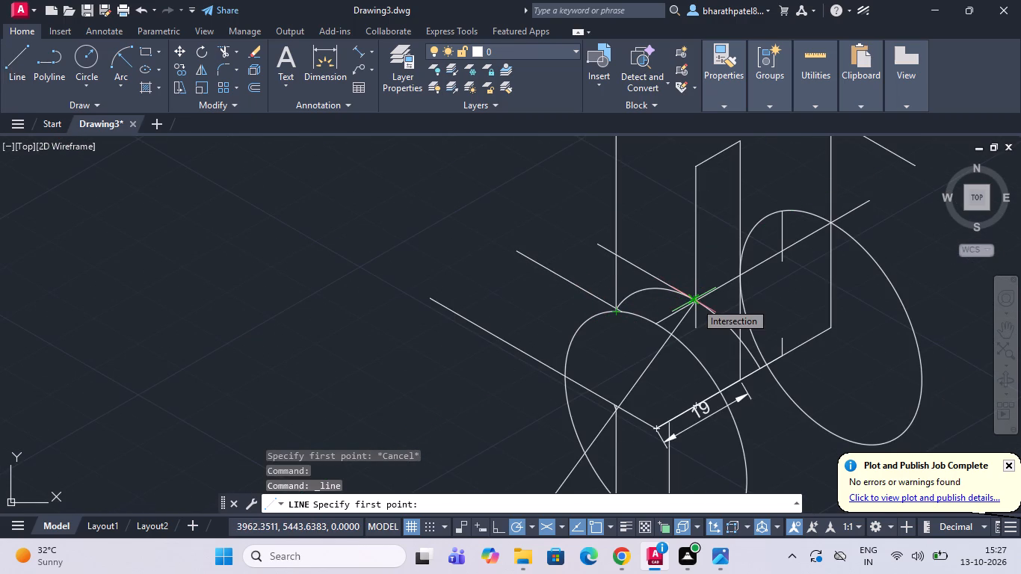
scroll(658, 276, "down", 2)
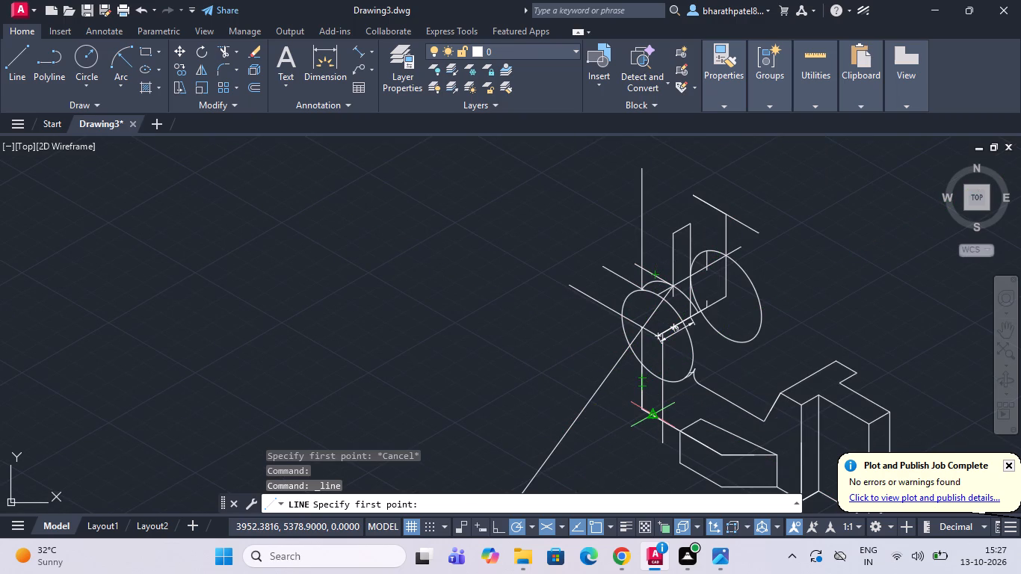
left_click(641, 330)
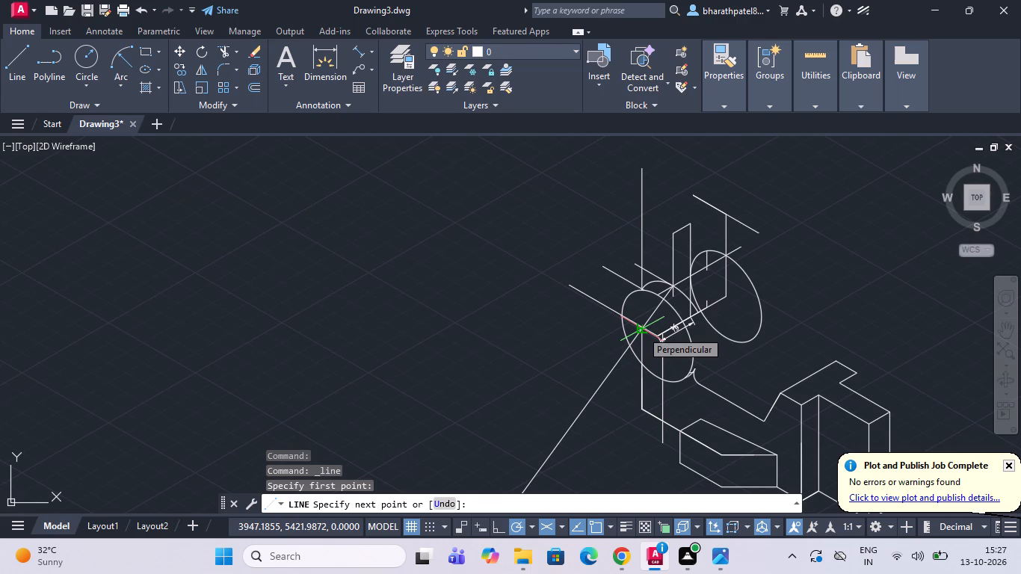
scroll(641, 330, "down", 2)
scroll(640, 288, "up", 2)
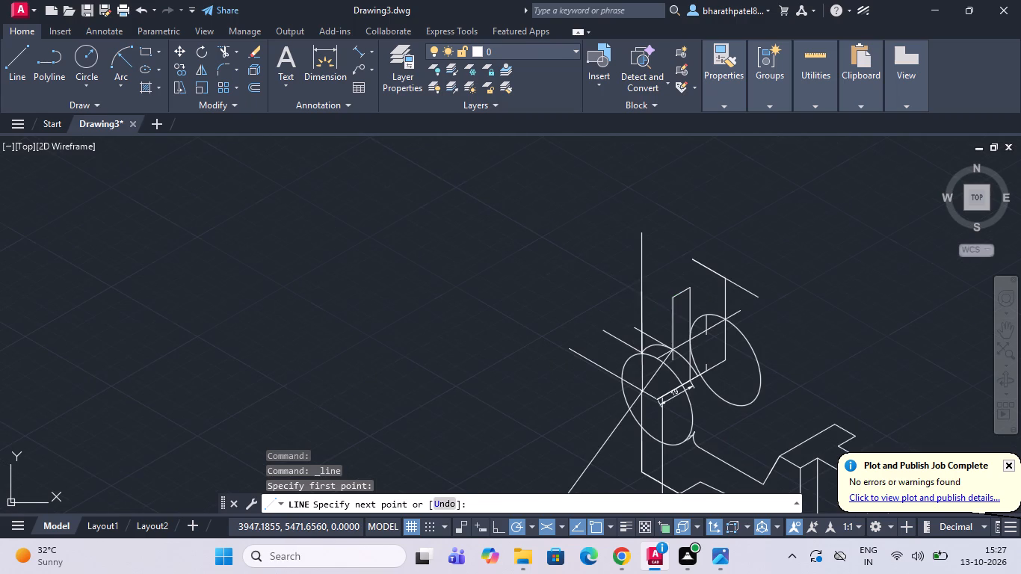
left_click(642, 260)
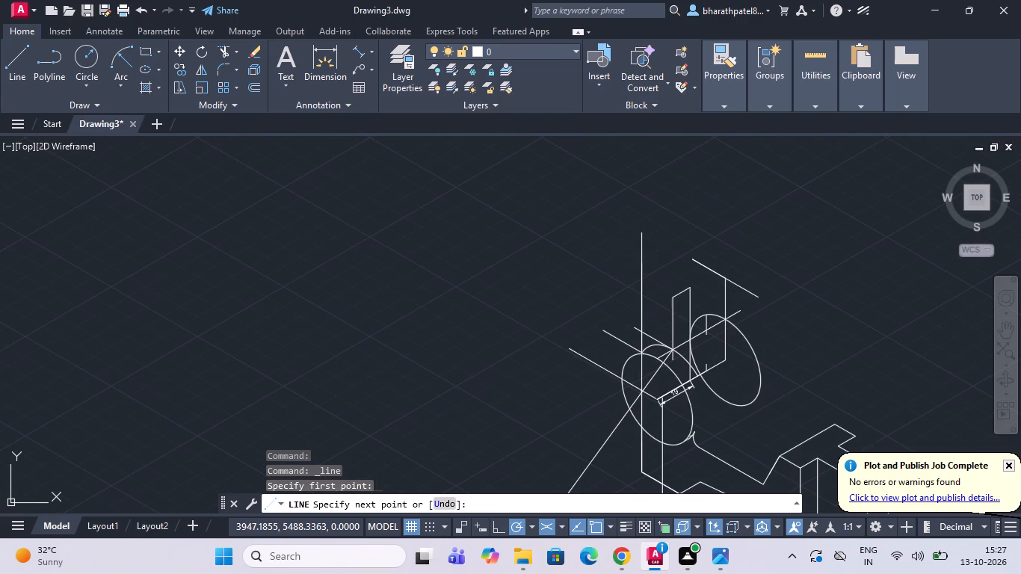
key("Escape")
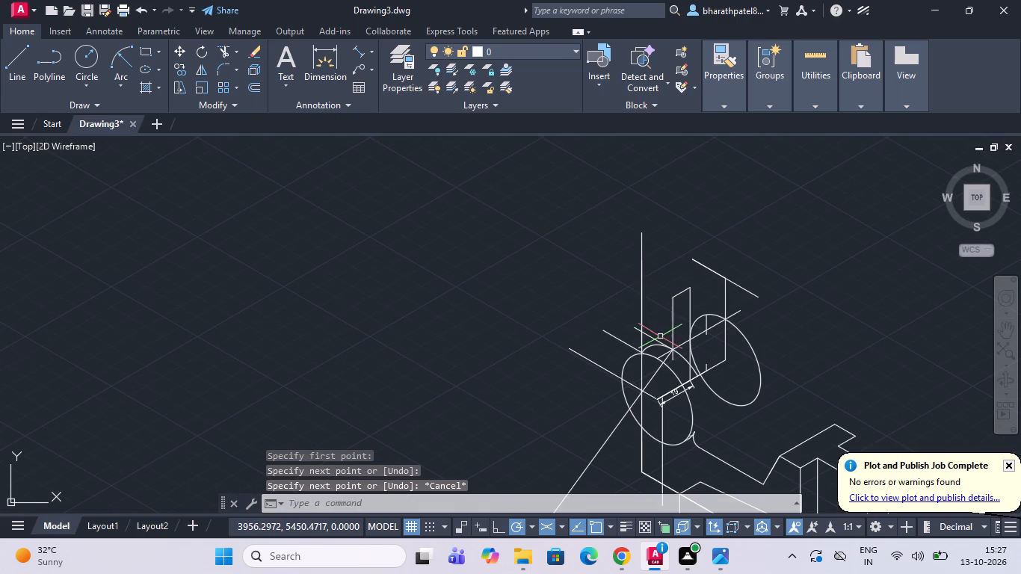
Trim the tall vertical above the short 150° top edge, plus the 30°, diagonal and vertical pieces extending below that edge's lower corner.
scroll(660, 336, "up", 2)
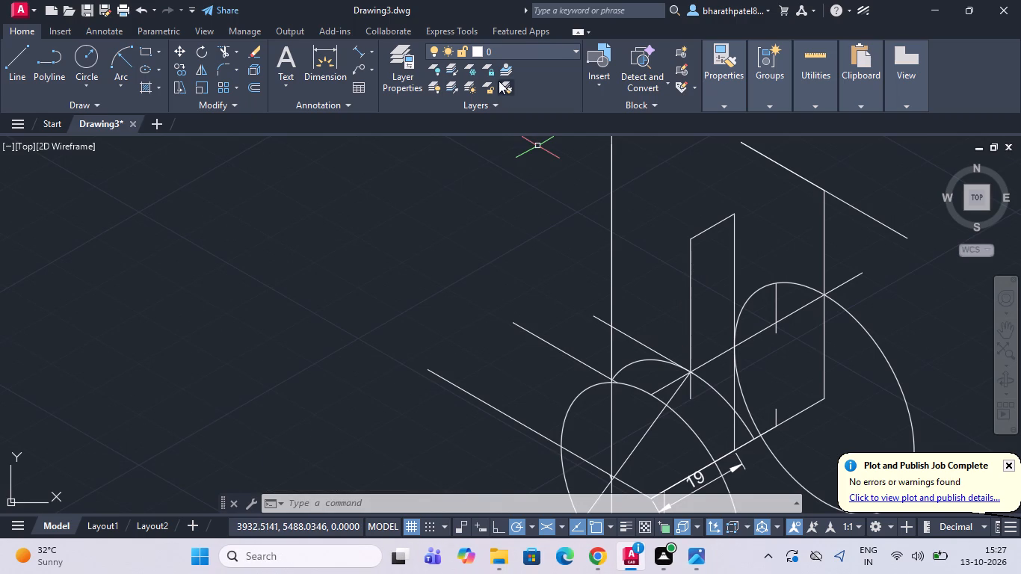
left_click(217, 49)
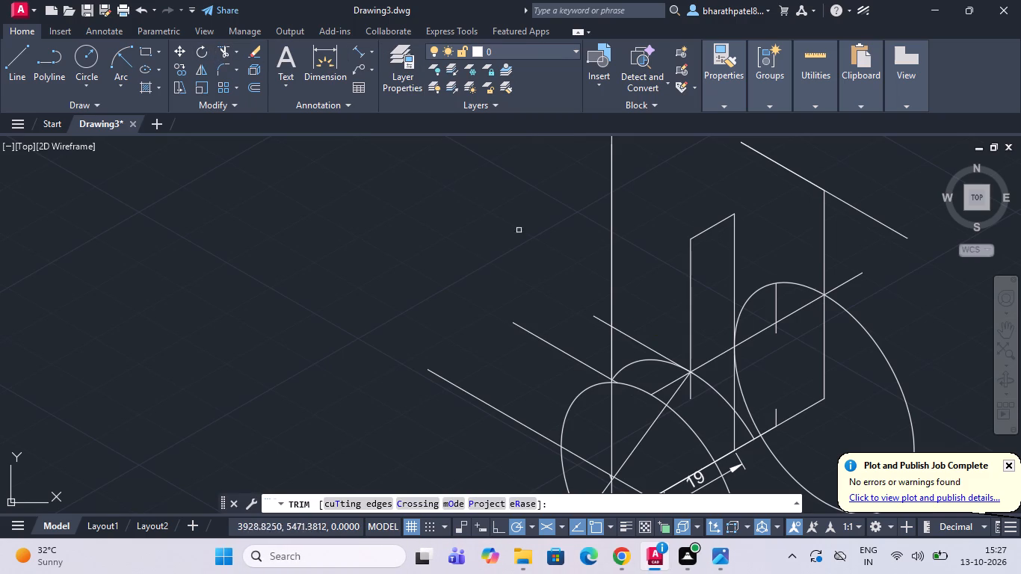
left_click_drag(625, 279, 599, 333)
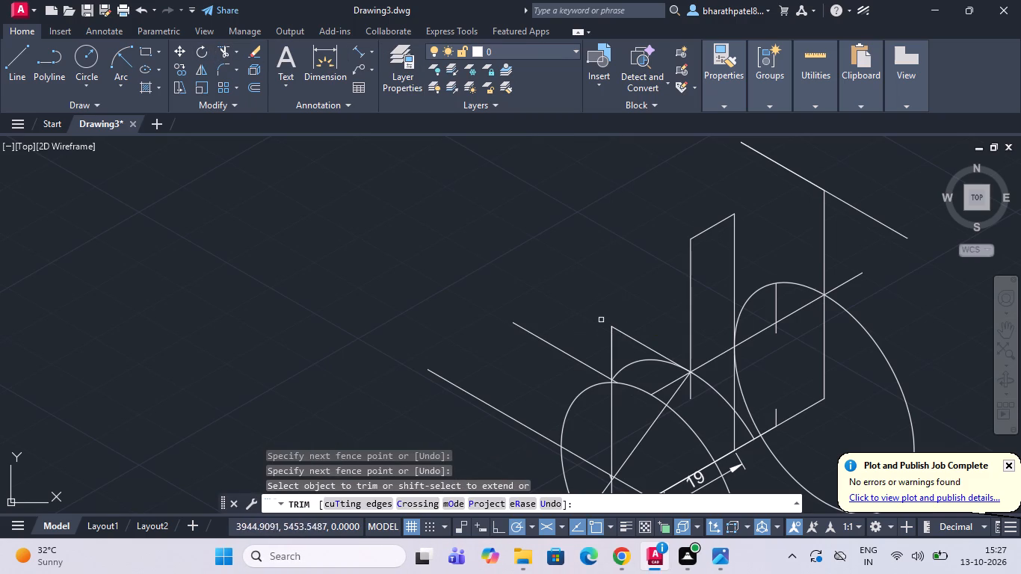
scroll(608, 286, "down", 2)
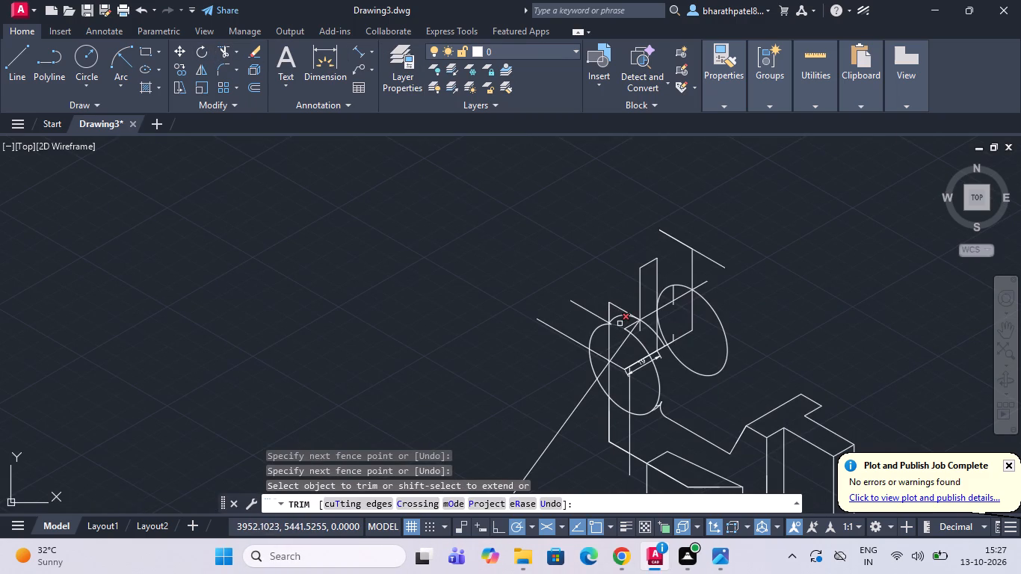
scroll(620, 324, "up", 3)
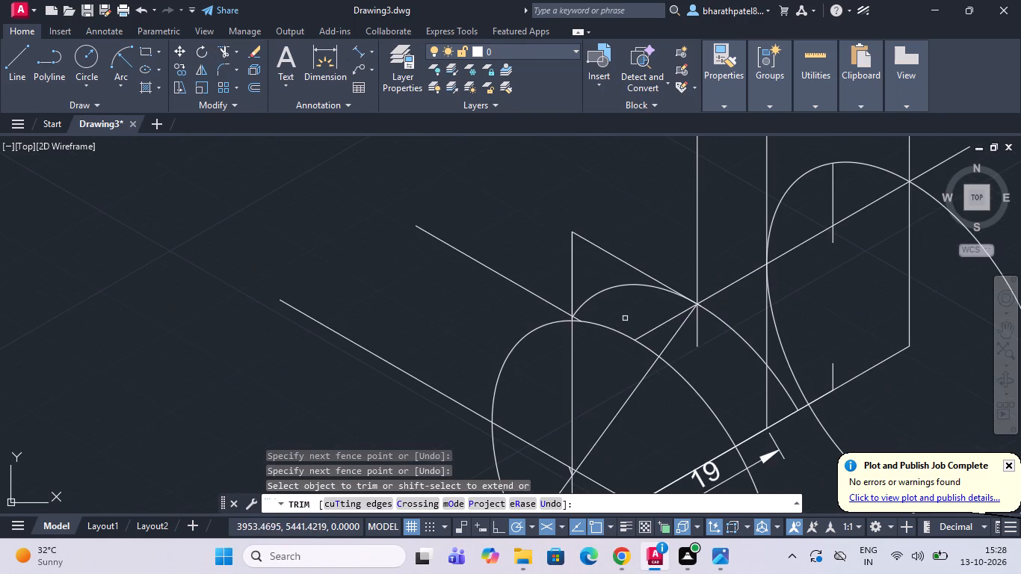
left_click(663, 325)
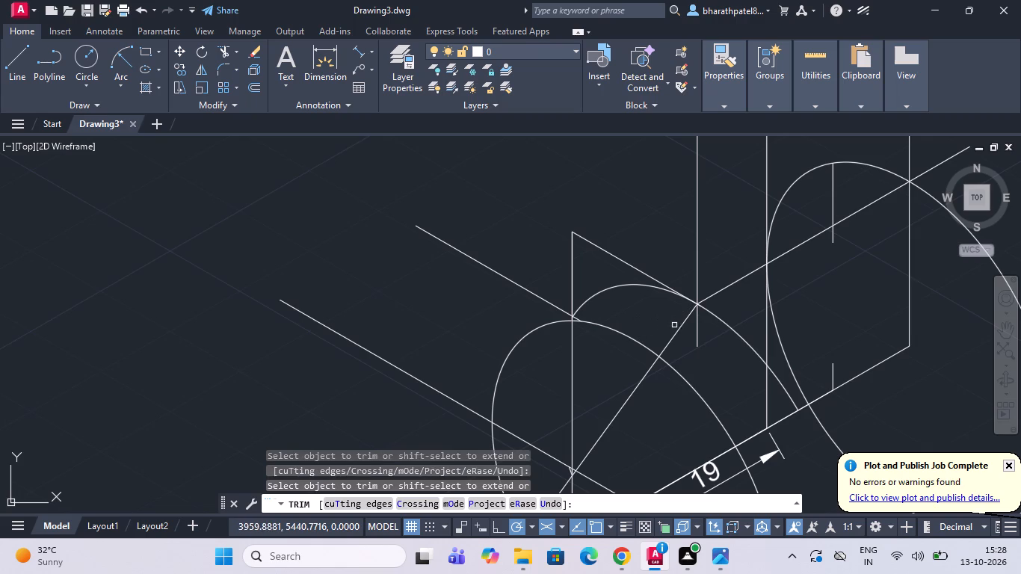
left_click(674, 339)
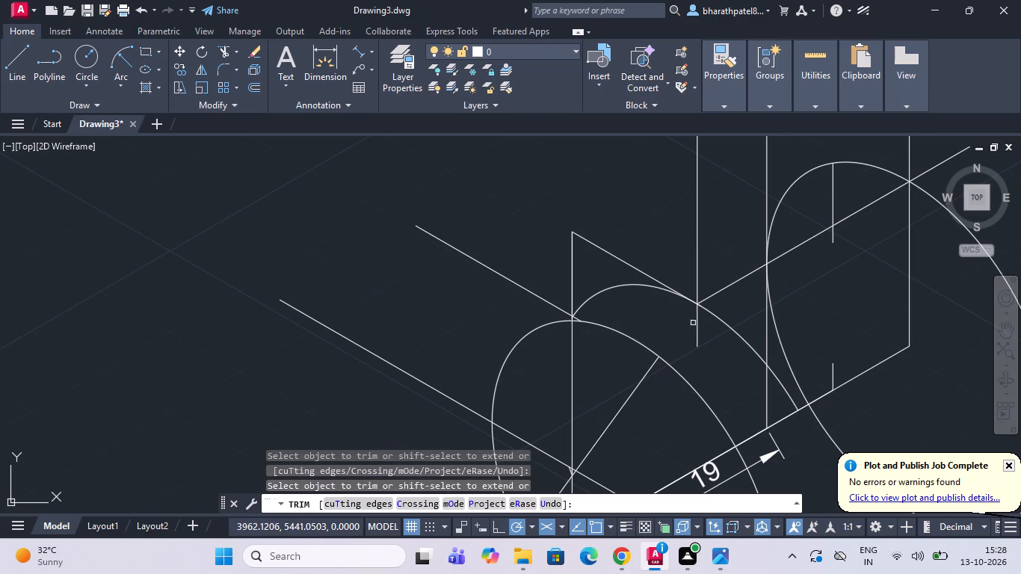
left_click(697, 320)
Trim the upper 150° construction line outside the front upright edge, its leftover stubs, and the middle isocircle's arc between the two inner verticals.
scroll(697, 320, "down", 2)
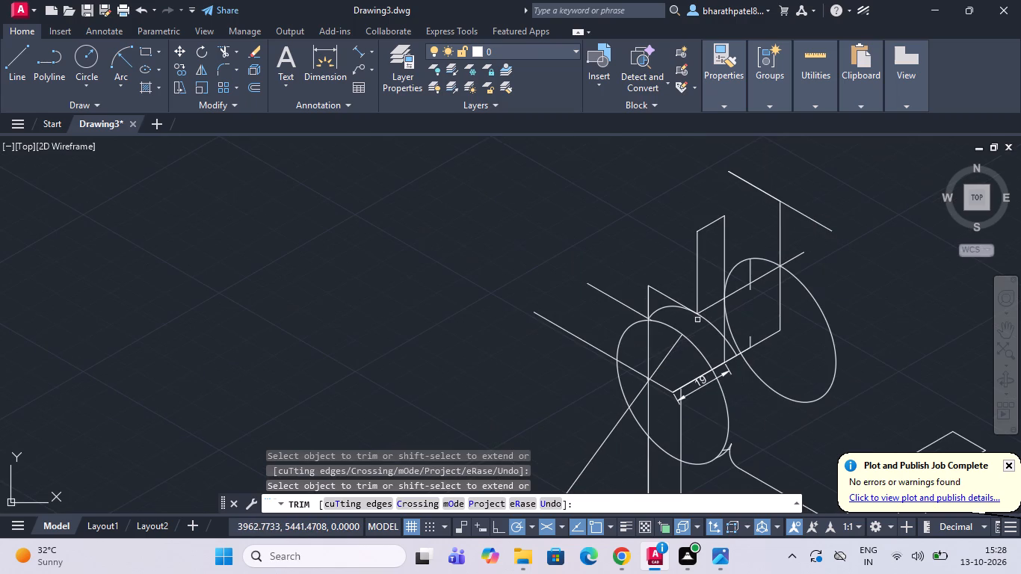
left_click(634, 310)
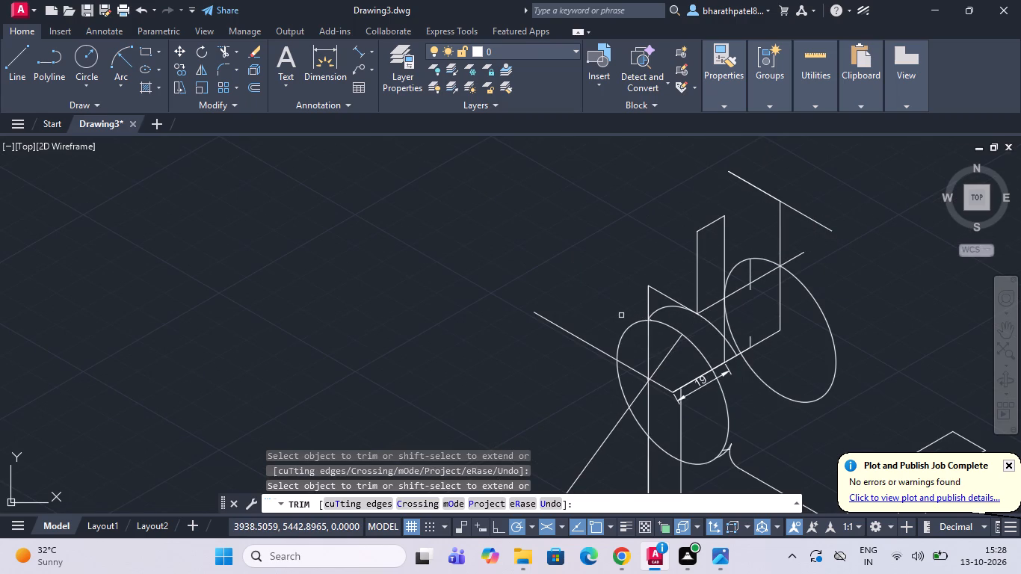
scroll(620, 317, "up", 2)
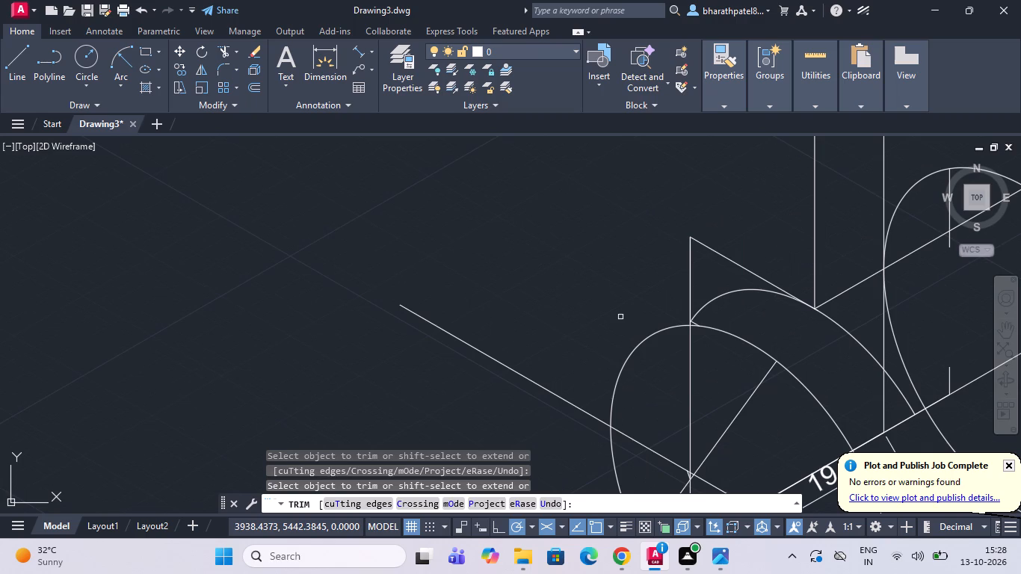
scroll(696, 318, "up", 4)
left_click(684, 346)
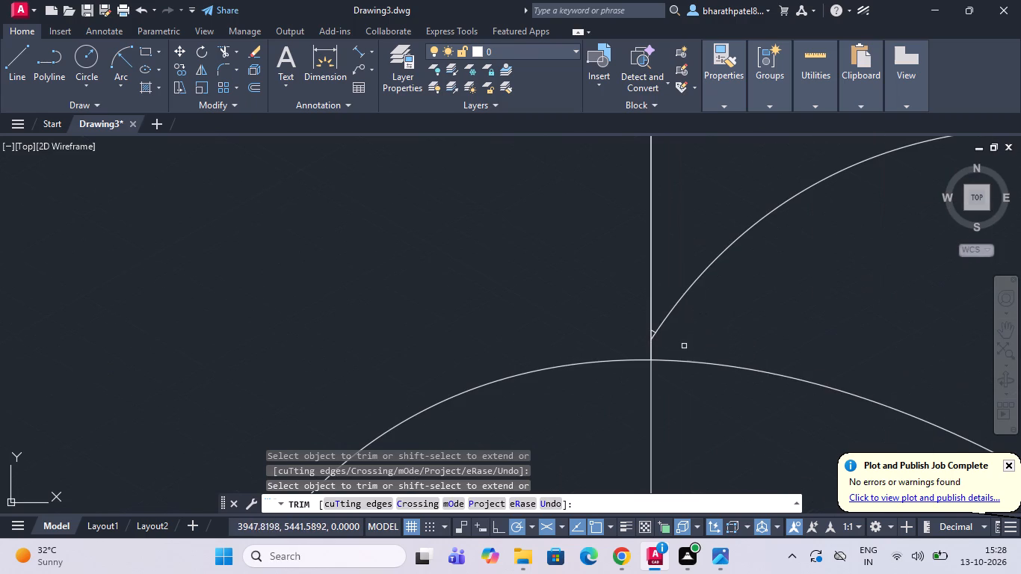
scroll(661, 338, "up", 4)
left_click(593, 294)
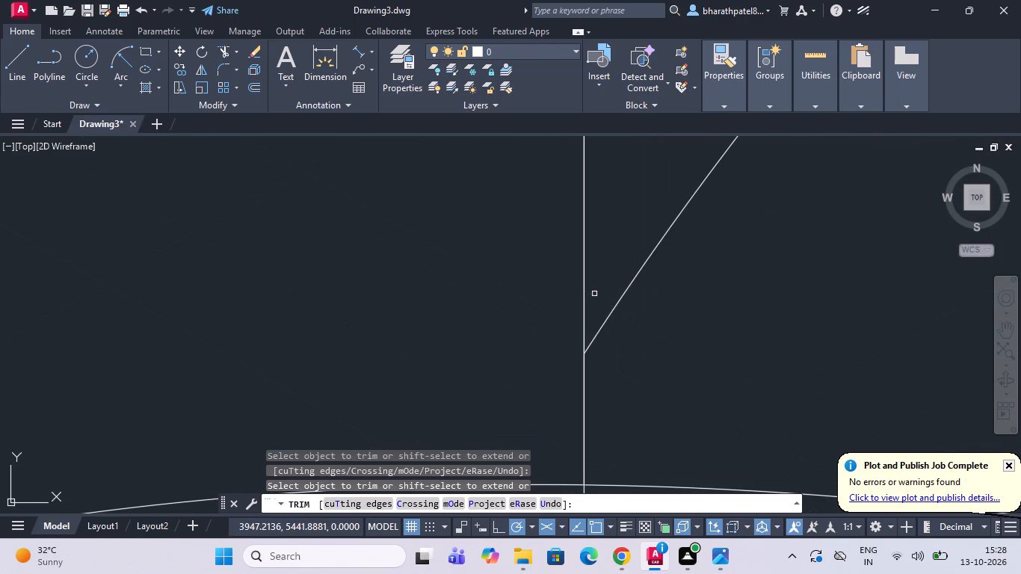
scroll(594, 294, "down", 10)
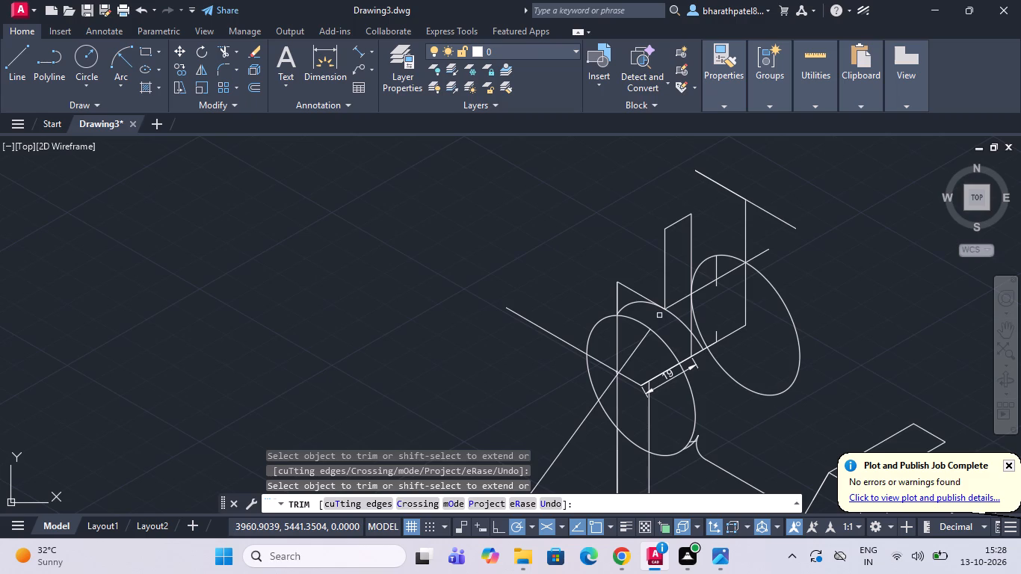
left_click(676, 318)
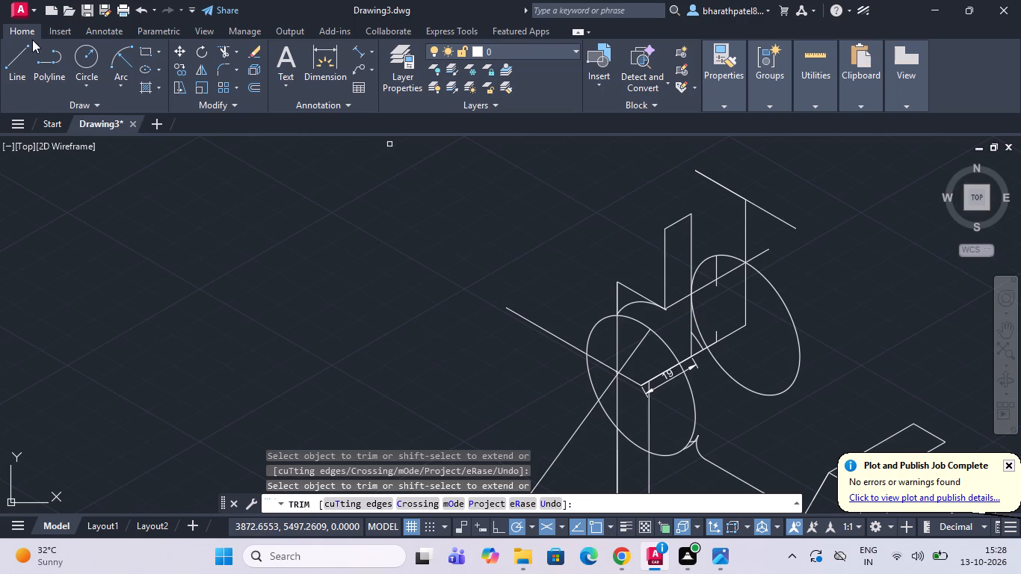
Draw a 19-long line along the upper 30° line from its crossing with the tall inner vertical toward the rear isocircle.
left_click(15, 49)
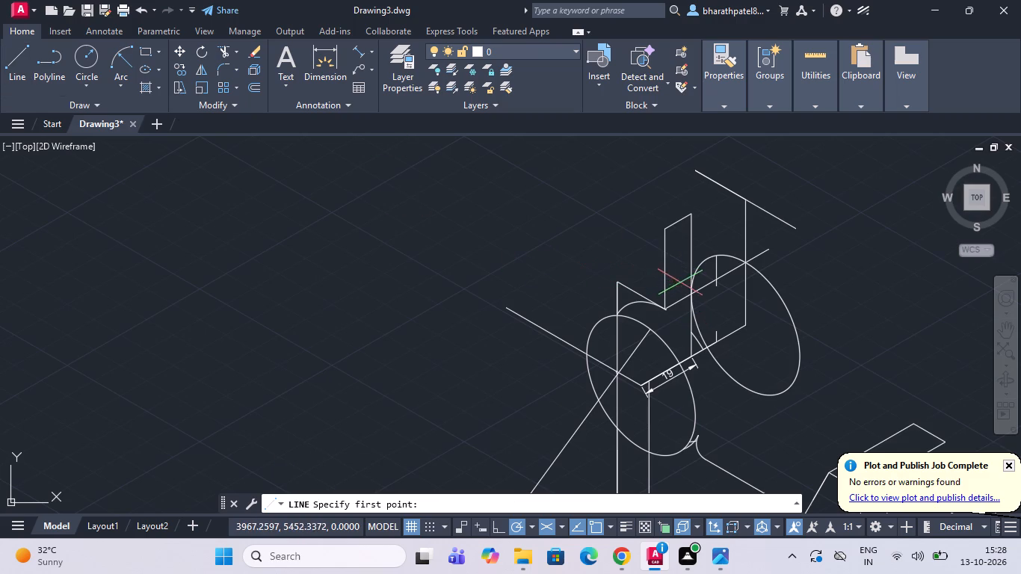
scroll(691, 290, "up", 3)
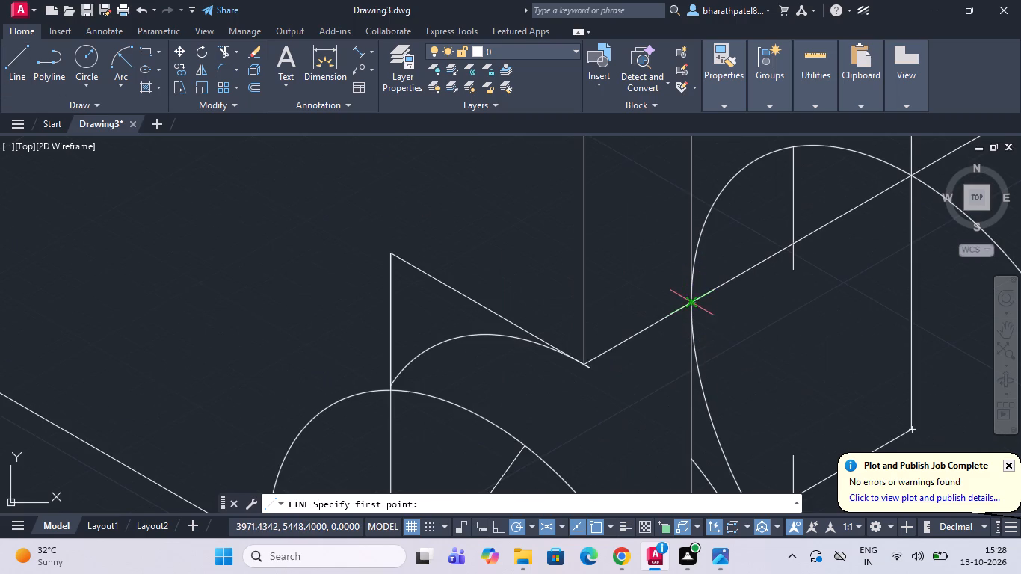
left_click(694, 303)
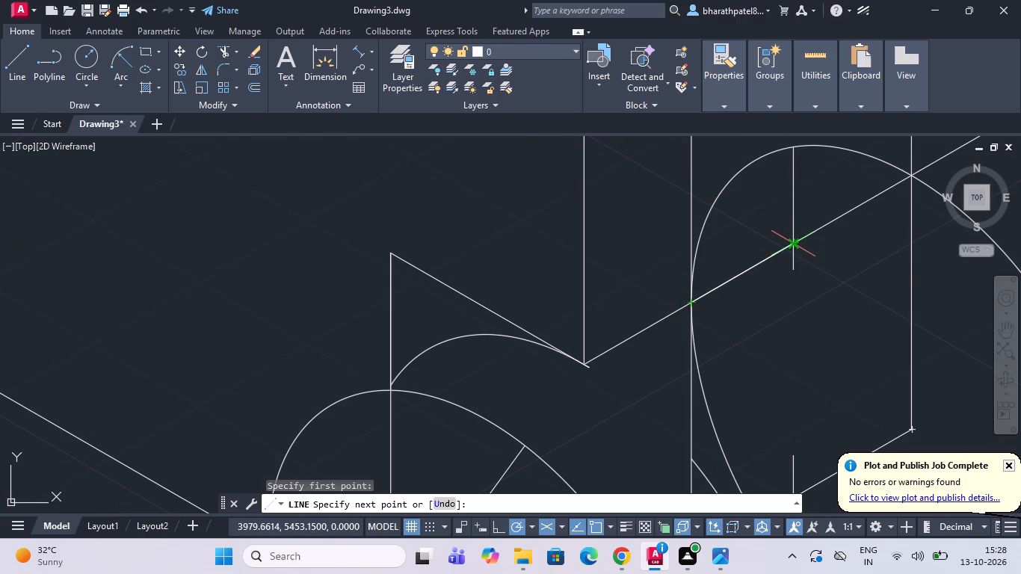
key("1")
key("9")
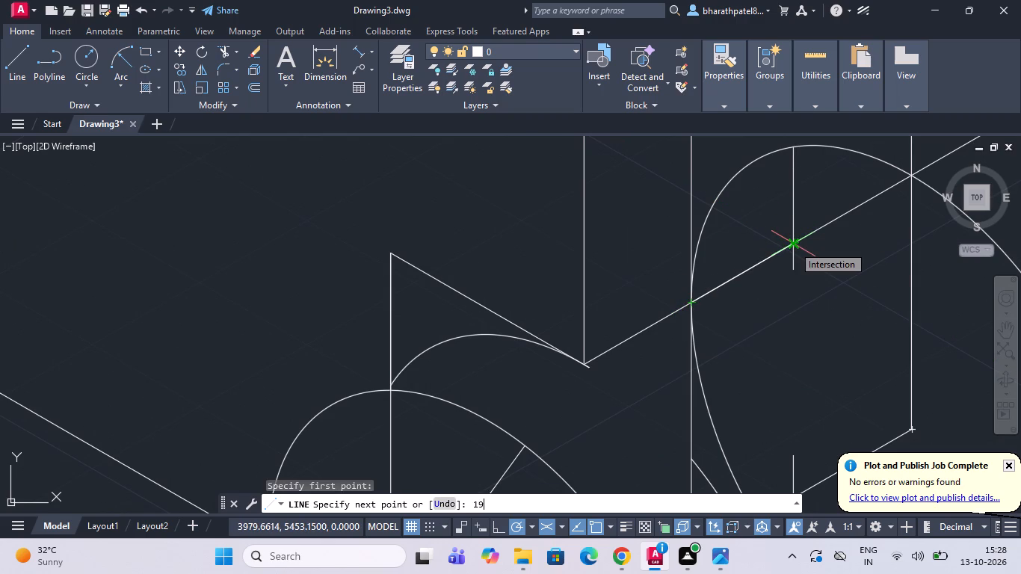
key("Return")
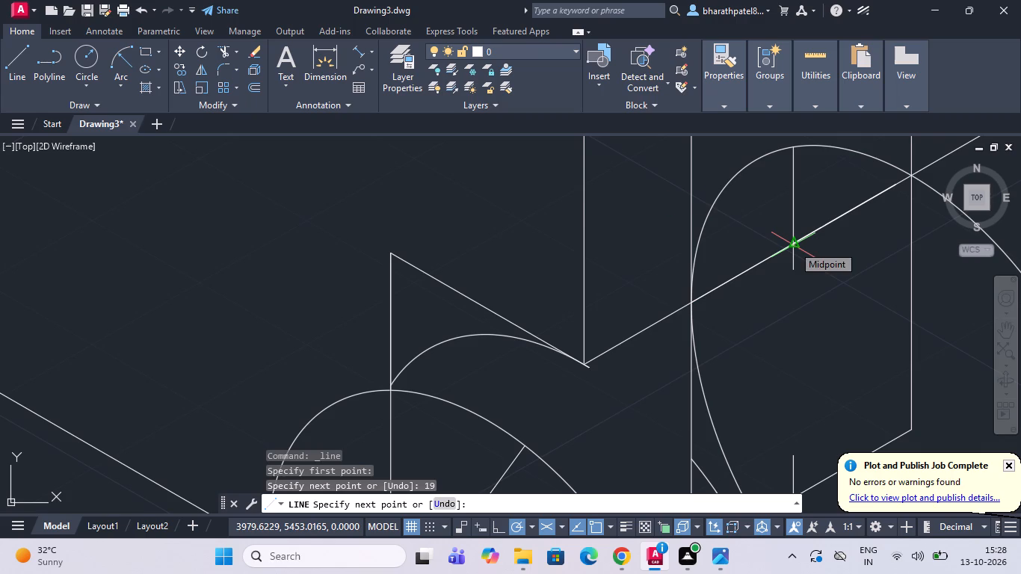
Continue from the end of the 19-long line with a line about 54 long at 150°, crossing the narrow upright.
scroll(593, 159, "down", 2)
scroll(658, 143, "up", 2)
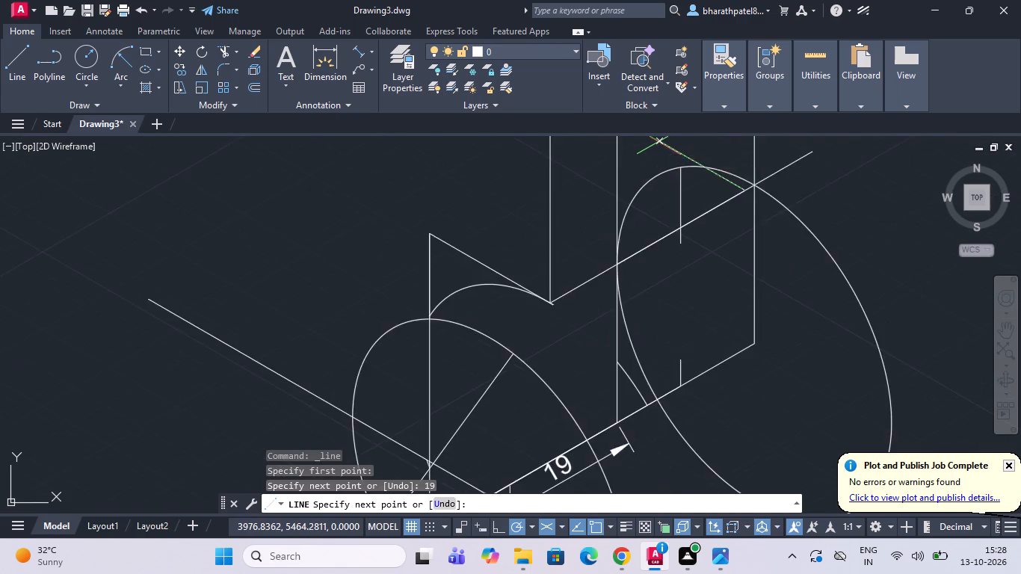
scroll(658, 142, "up", 1)
scroll(659, 142, "down", 1)
scroll(586, 188, "down", 4)
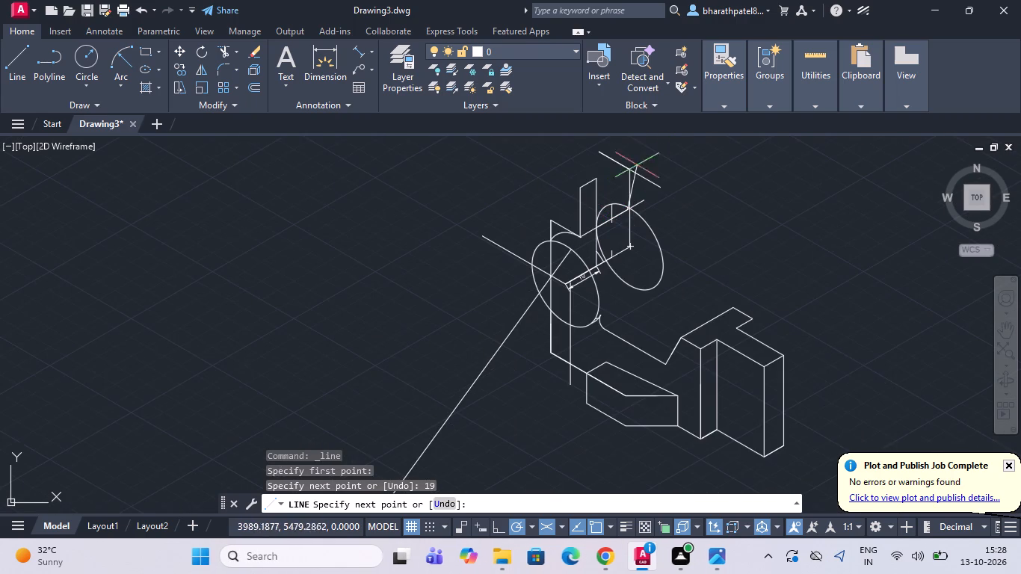
scroll(645, 132, "up", 3)
scroll(644, 180, "down", 4)
scroll(626, 147, "up", 1)
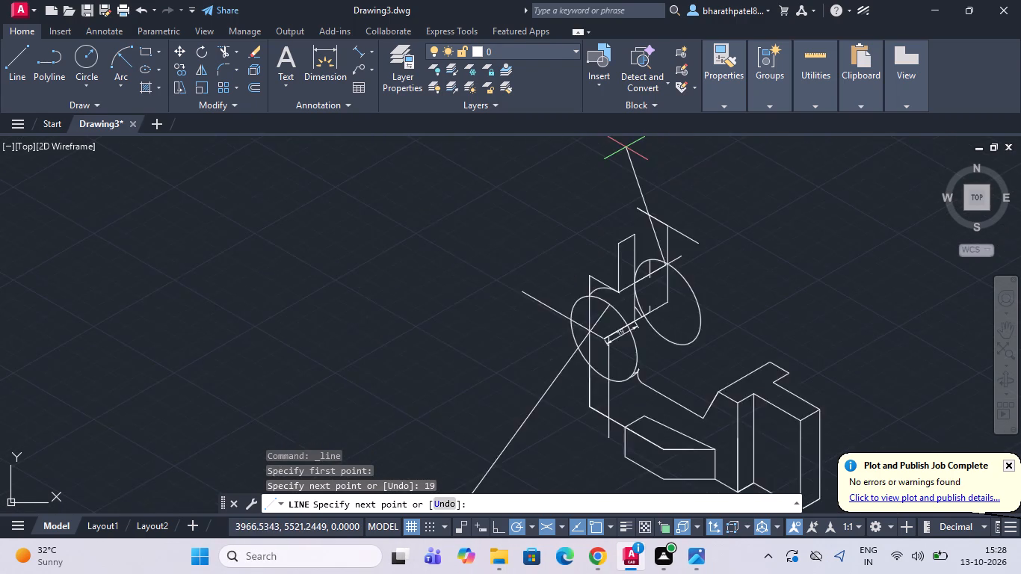
scroll(626, 147, "up", 2)
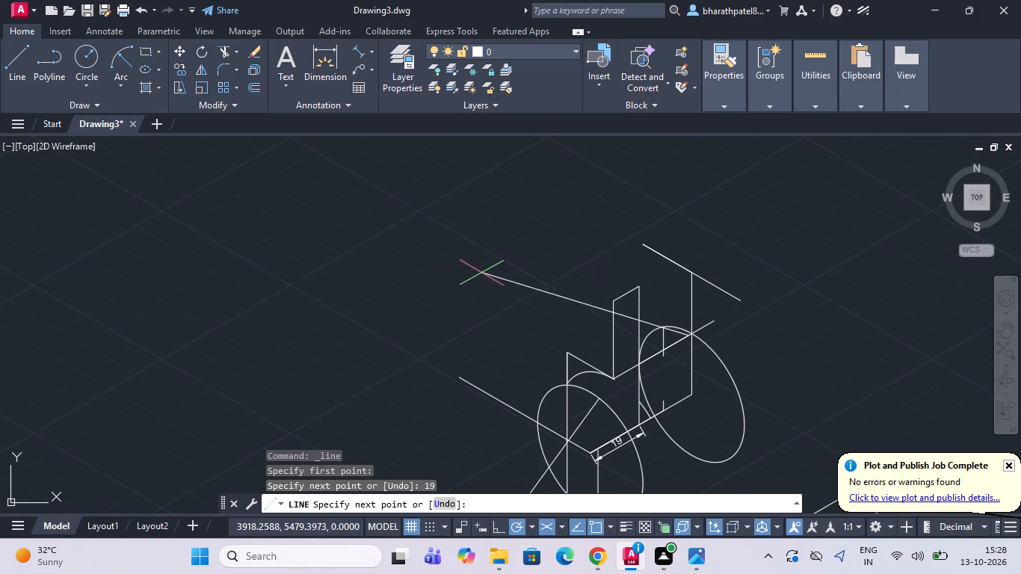
left_click(548, 256)
key("Escape")
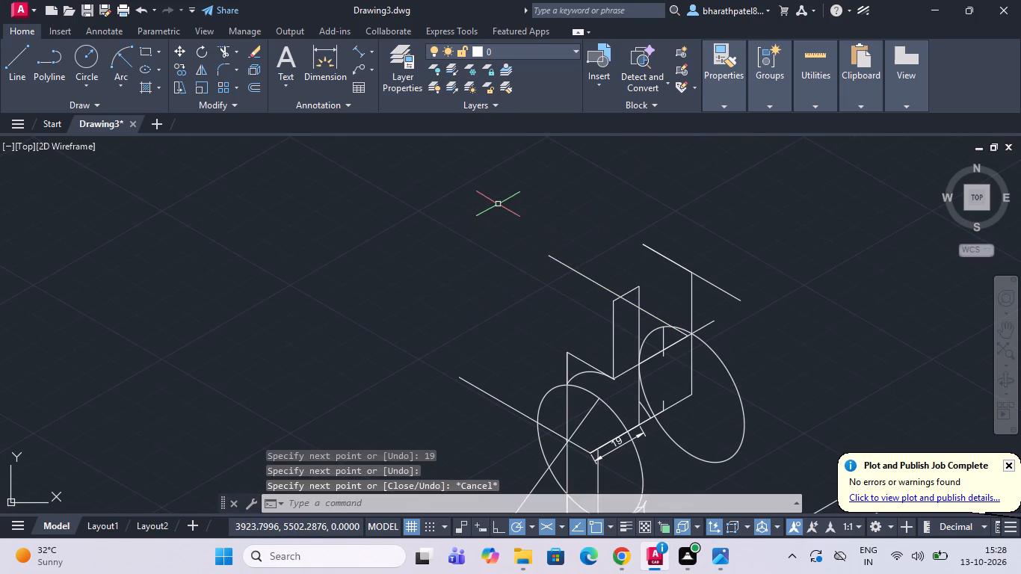
Erase the long stray diagonal line running away from the front isocircle.
scroll(498, 204, "down", 4)
scroll(477, 282, "down", 8)
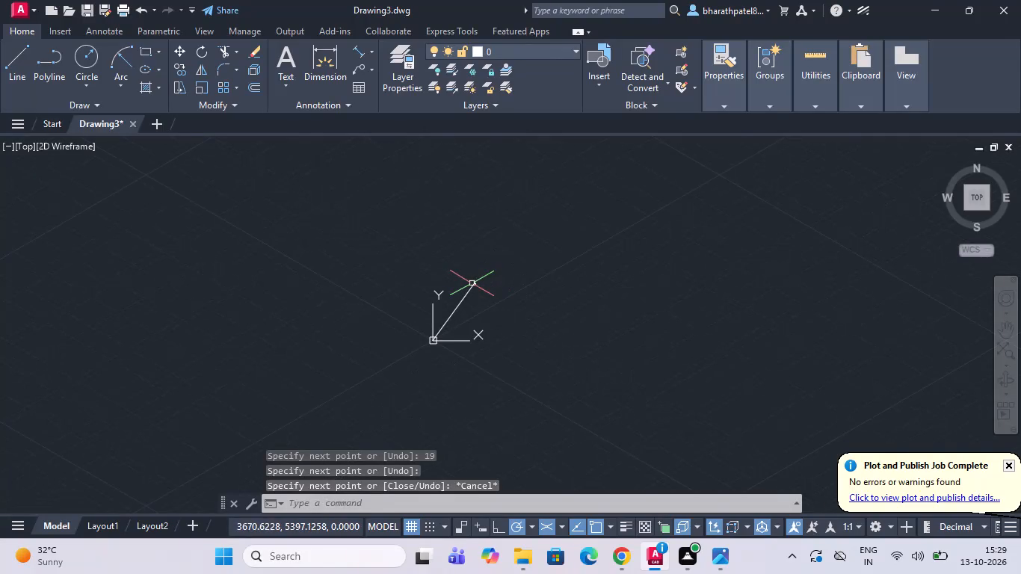
scroll(464, 295, "up", 4)
left_click(457, 286)
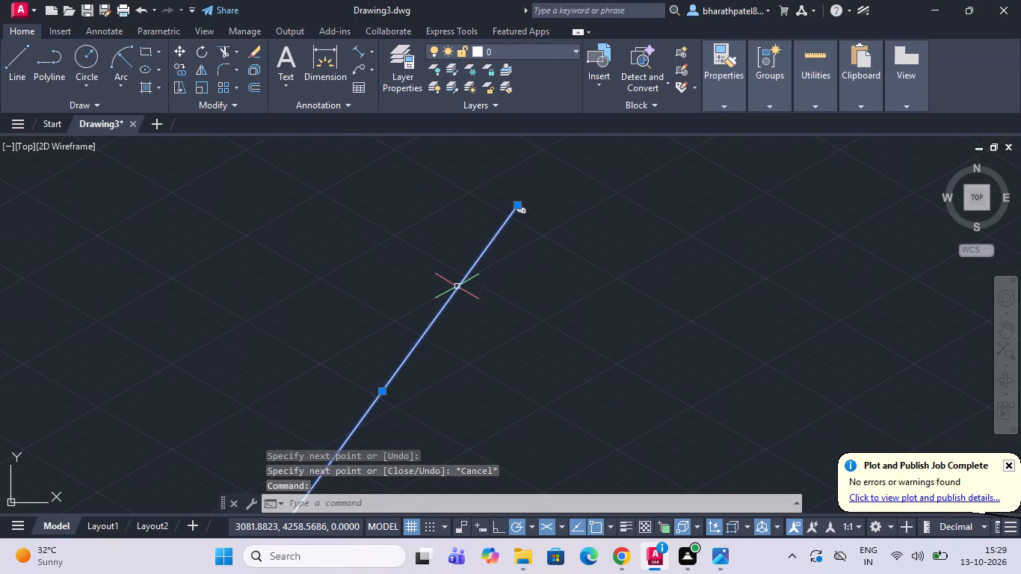
key("Delete")
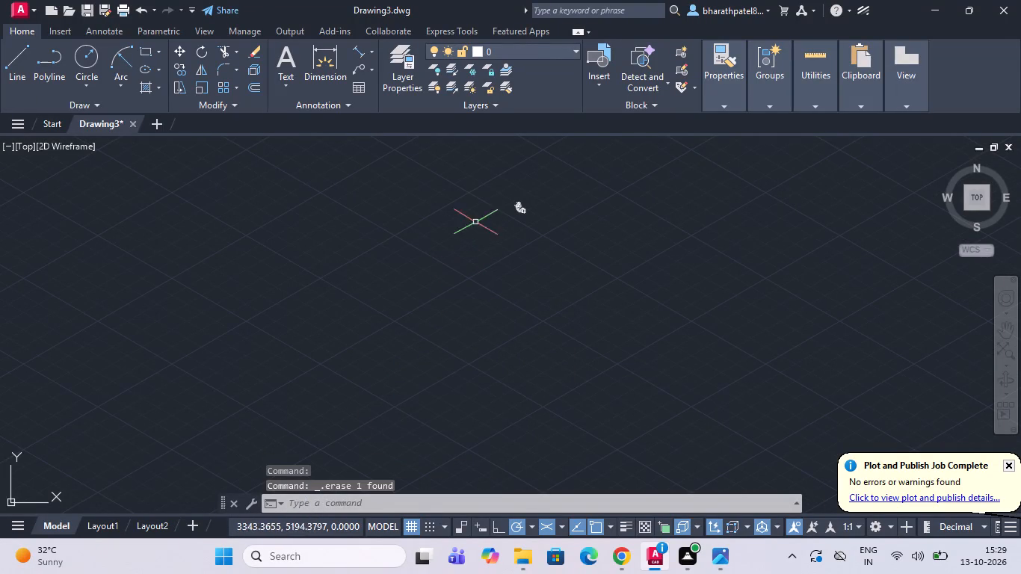
Draw a line about 38 long at 30° from the top corner of the front upright edge, passing the narrow upright.
scroll(513, 210, "up", 3)
scroll(567, 174, "up", 2)
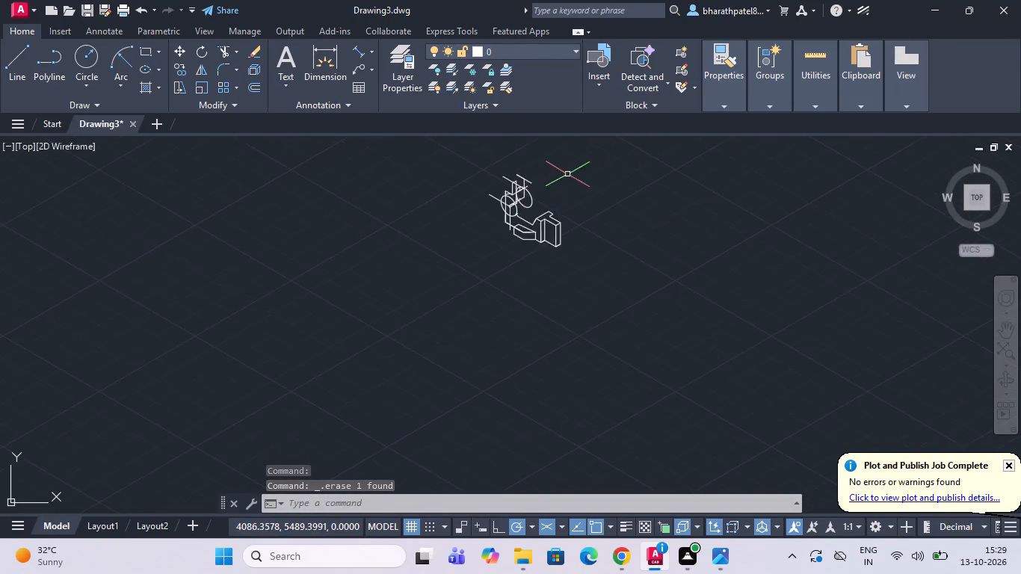
scroll(567, 174, "up", 1)
scroll(370, 207, "up", 3)
scroll(371, 206, "down", 1)
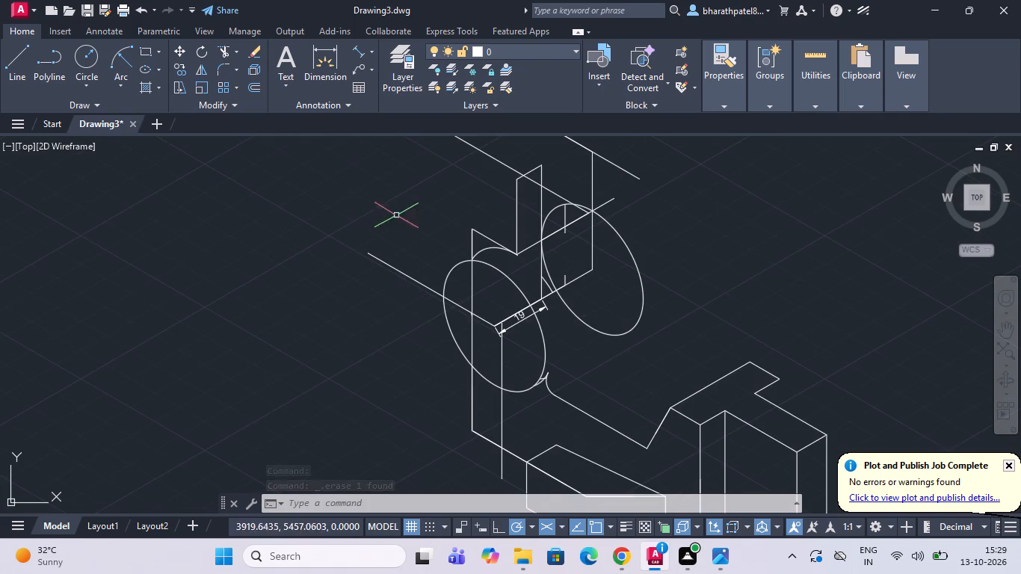
scroll(449, 213, "down", 2)
scroll(442, 183, "up", 3)
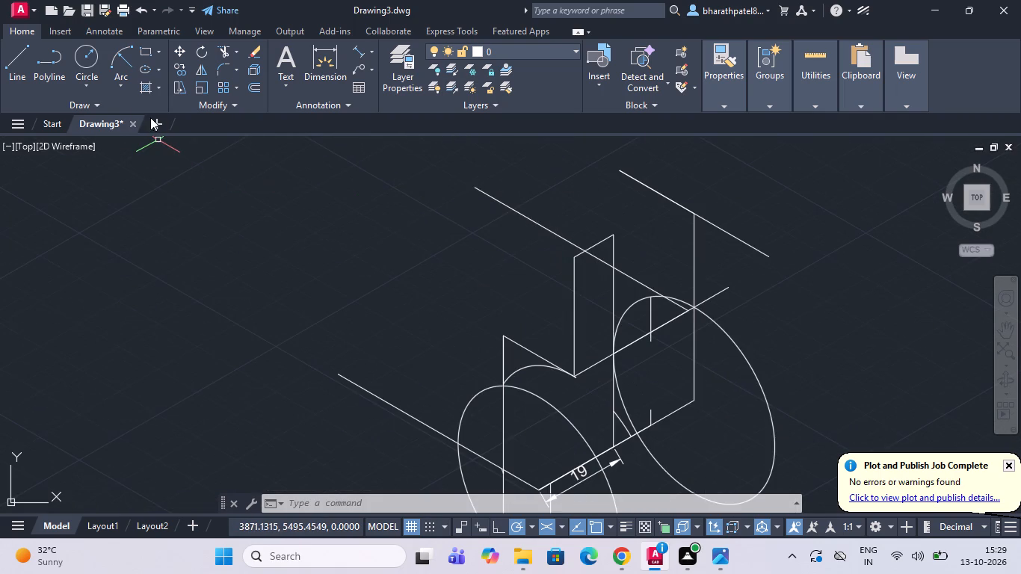
left_click(11, 56)
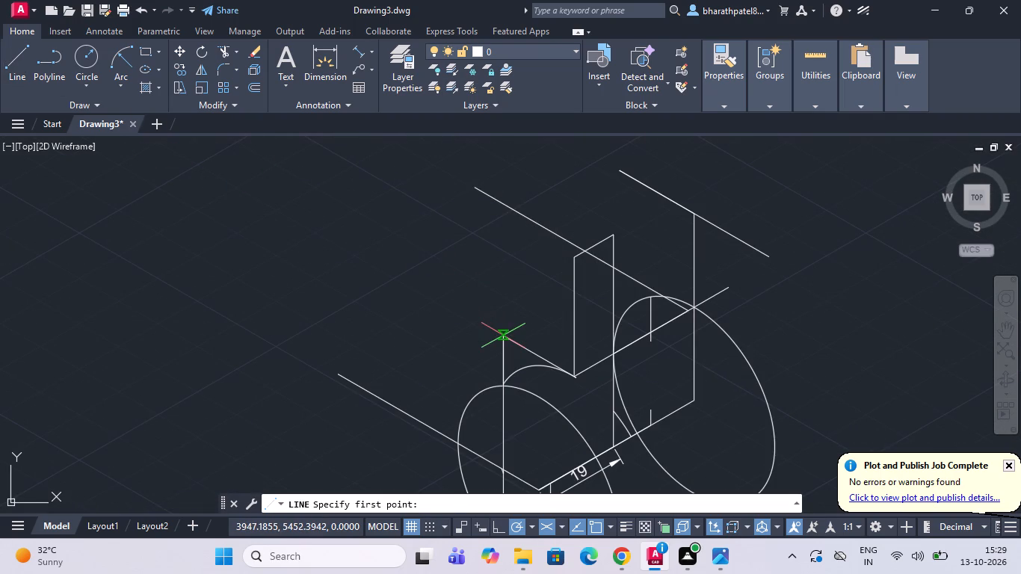
left_click(505, 335)
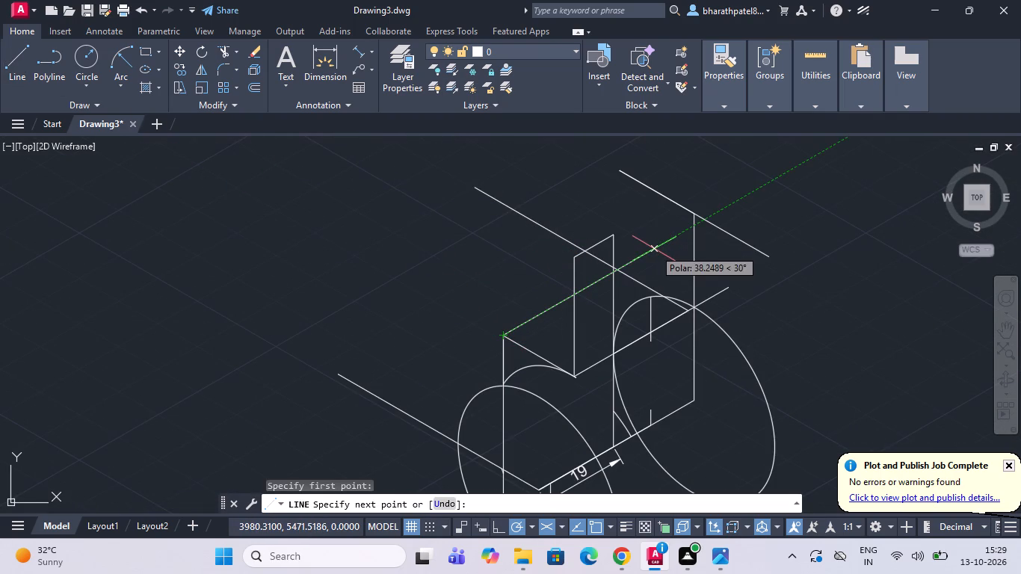
left_click(654, 249)
key("Escape")
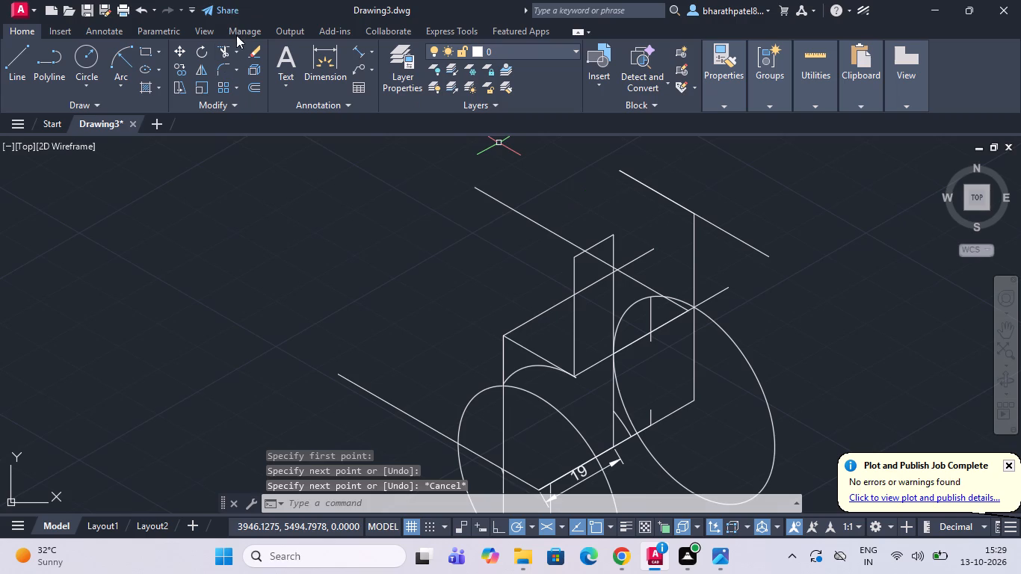
Trim the overhanging ends of the 30° and 150° lines around the narrow upright, leaving a clean top-face corner.
left_click(220, 47)
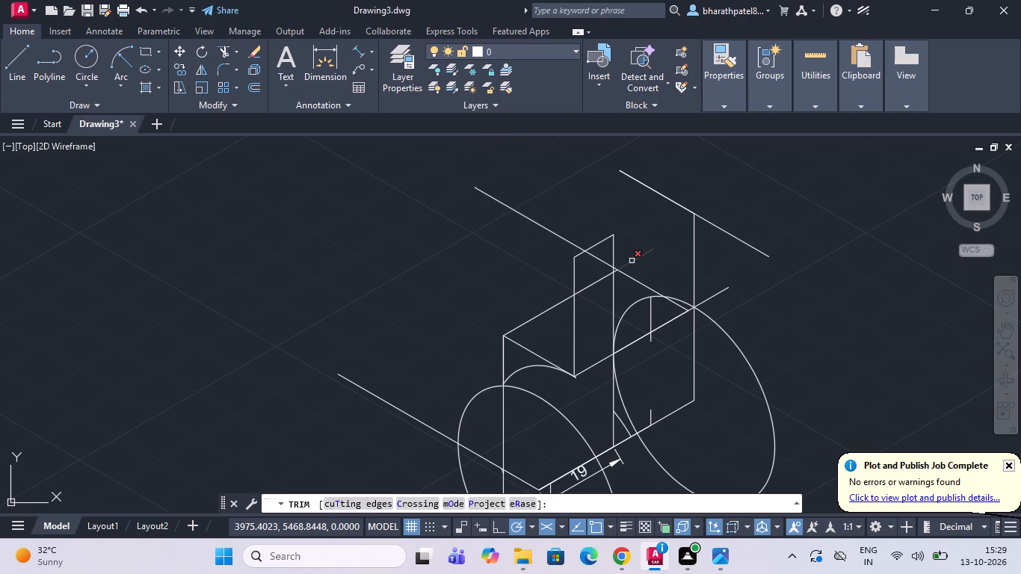
left_click(632, 261)
scroll(607, 265, "up", 3)
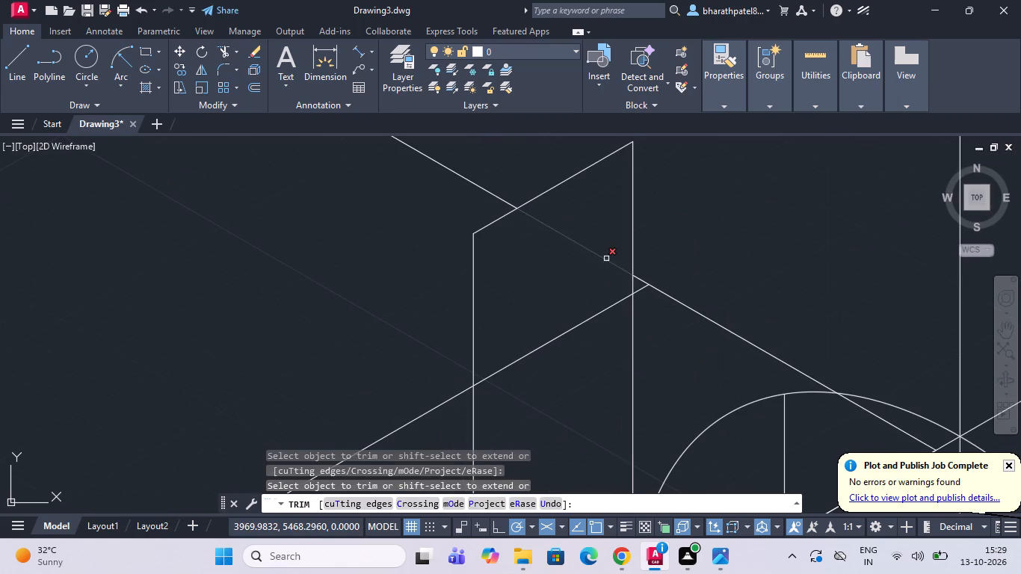
left_click(606, 259)
scroll(614, 275, "up", 3)
left_click_drag(711, 253, 712, 280)
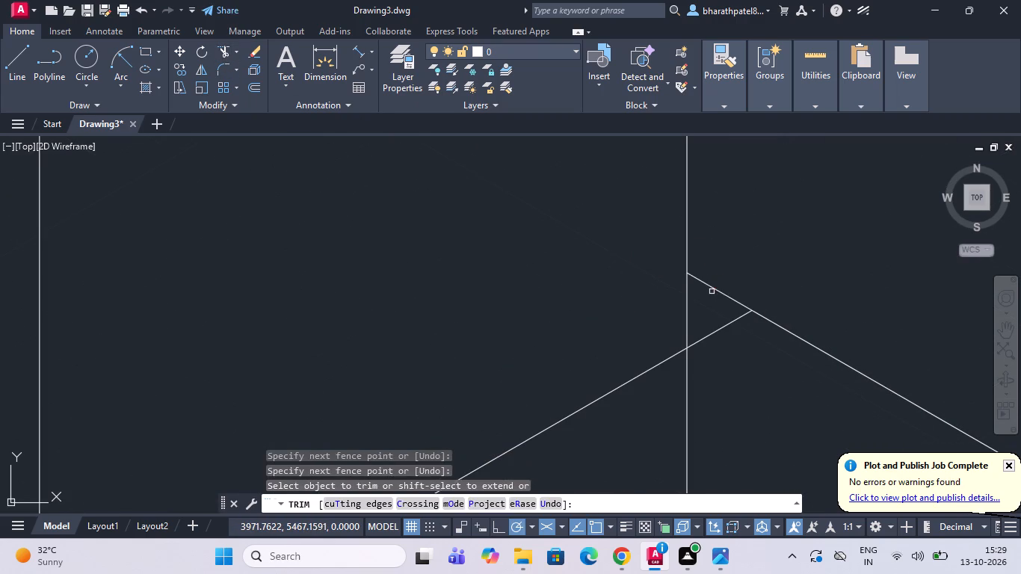
left_click(712, 291)
left_click(714, 268)
scroll(714, 268, "down", 4)
left_click_drag(623, 168, 624, 167)
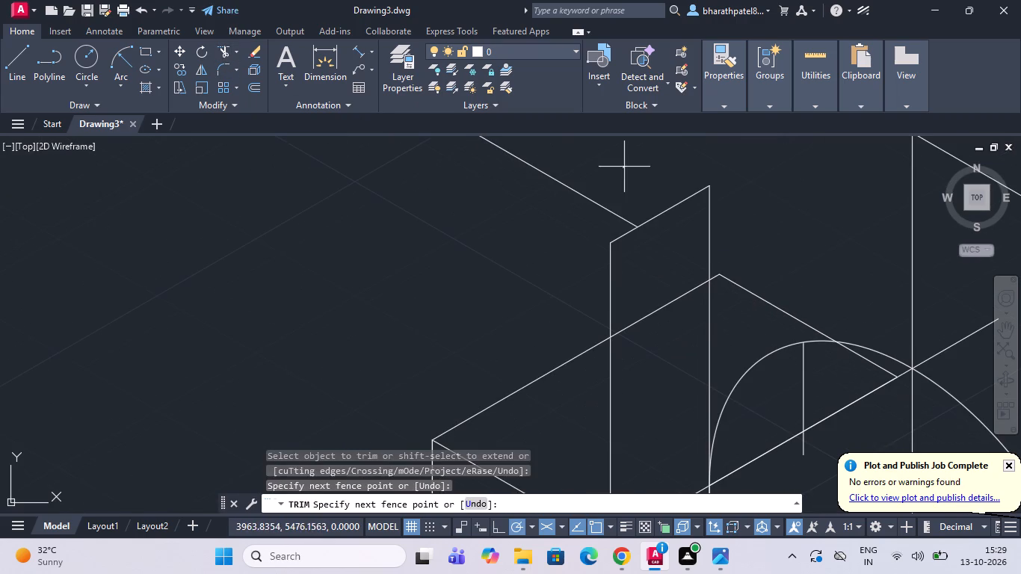
left_click_drag(624, 167, 593, 229)
scroll(593, 229, "down", 3)
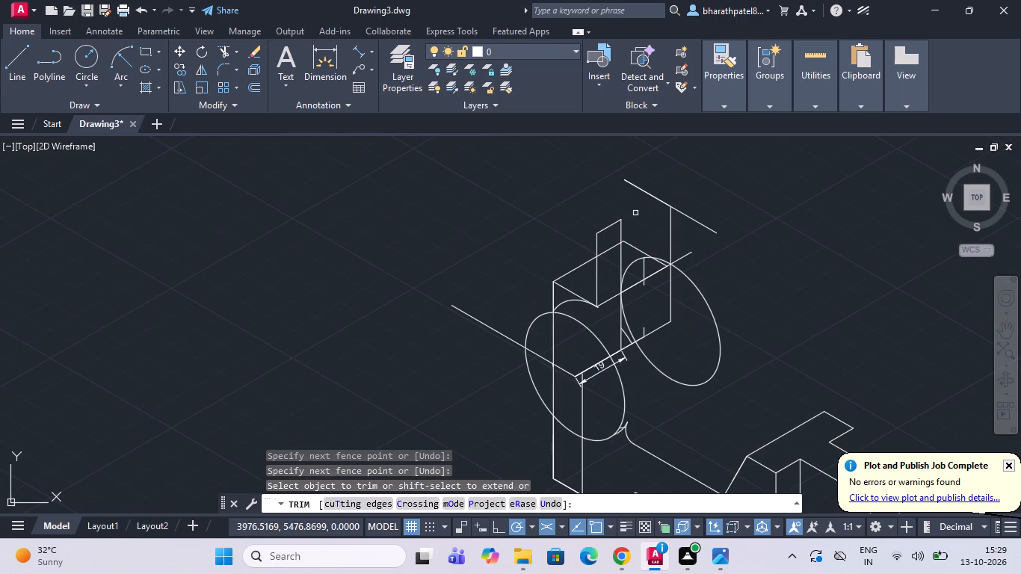
Trim the short slanted piece beside the tall inner vertical and the lower vertical stub inside the rear isocircle.
scroll(629, 334, "up", 4)
left_click(627, 328)
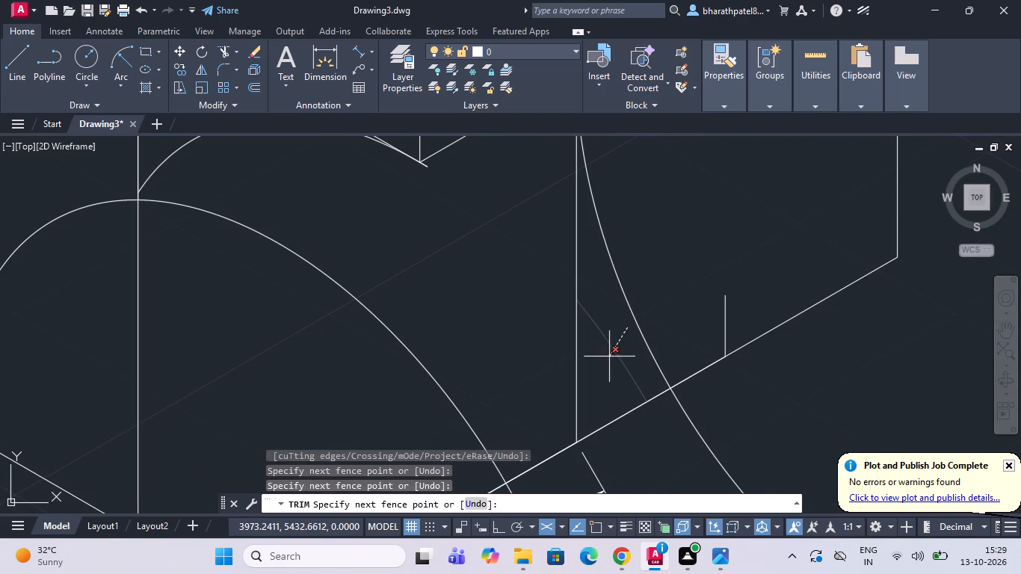
left_click(609, 357)
left_click(703, 313)
left_click(742, 300)
scroll(742, 300, "down", 4)
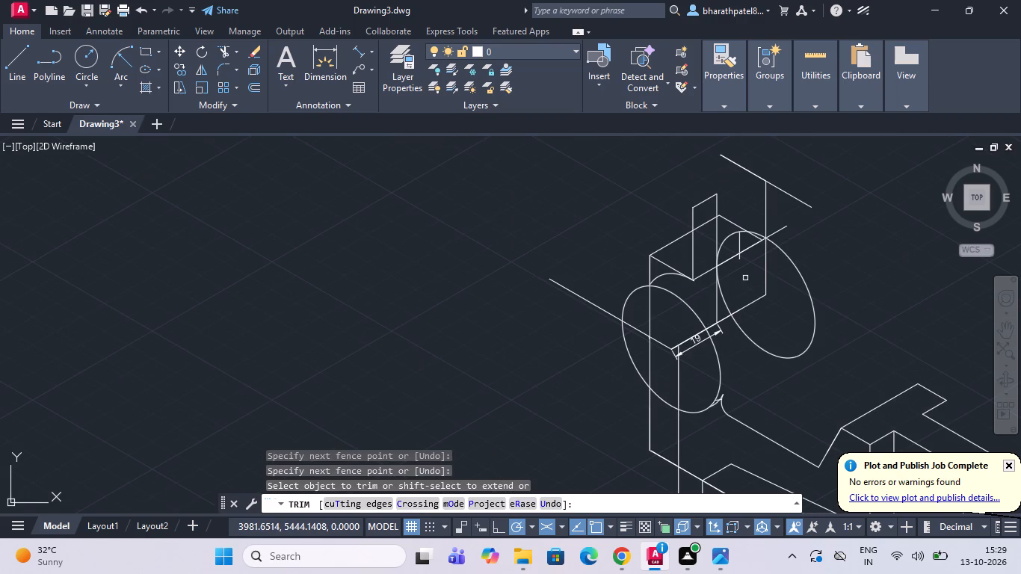
Trim the narrow upright's two vertical edges above the top face and where they cross it.
scroll(745, 278, "up", 3)
scroll(745, 278, "down", 3)
scroll(745, 278, "up", 2)
scroll(745, 277, "down", 1)
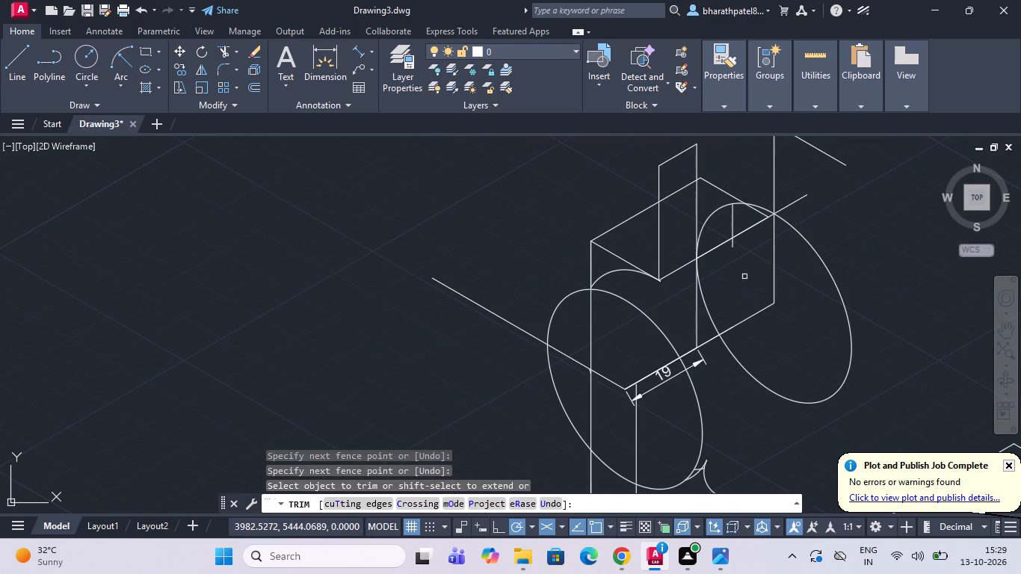
scroll(720, 205, "up", 1)
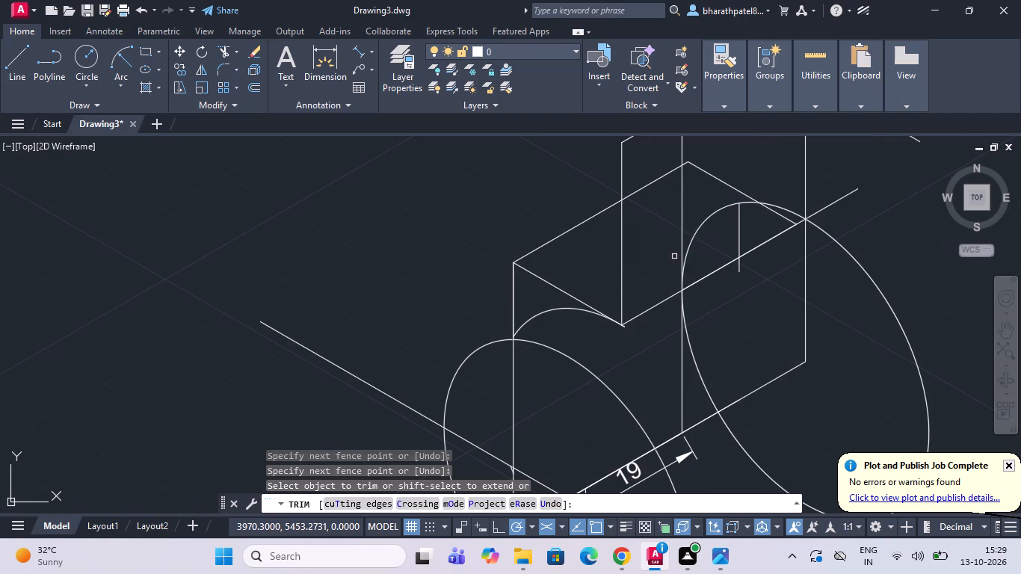
scroll(674, 257, "down", 2)
left_click(685, 203)
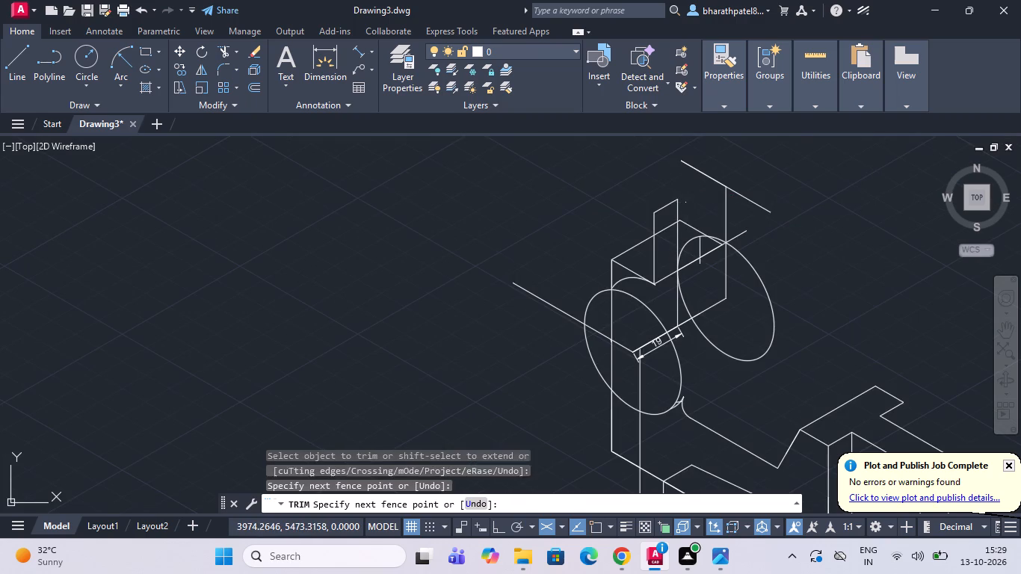
left_click(639, 232)
scroll(670, 246, "up", 3)
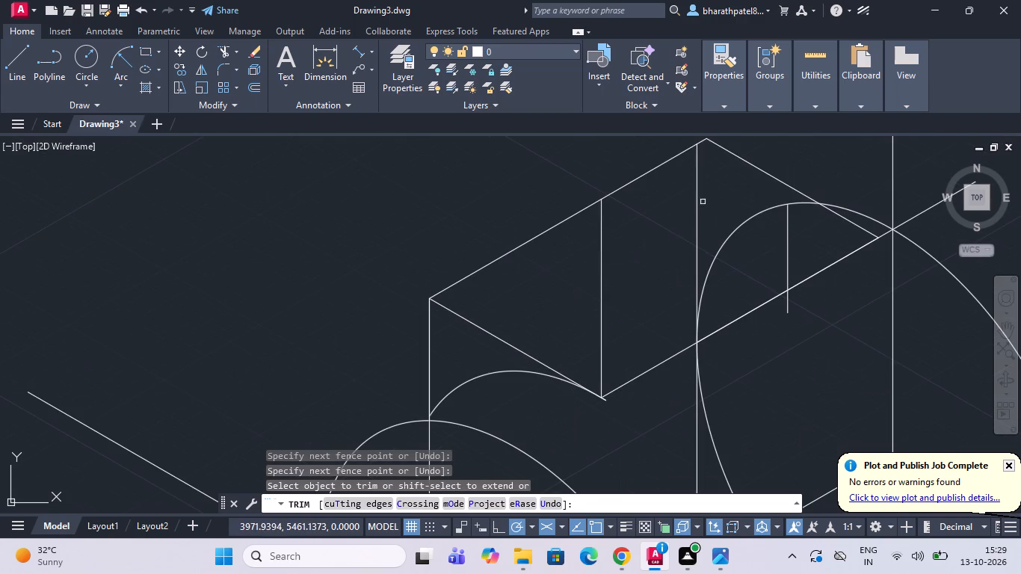
left_click(713, 197)
left_click(586, 283)
scroll(586, 283, "down", 3)
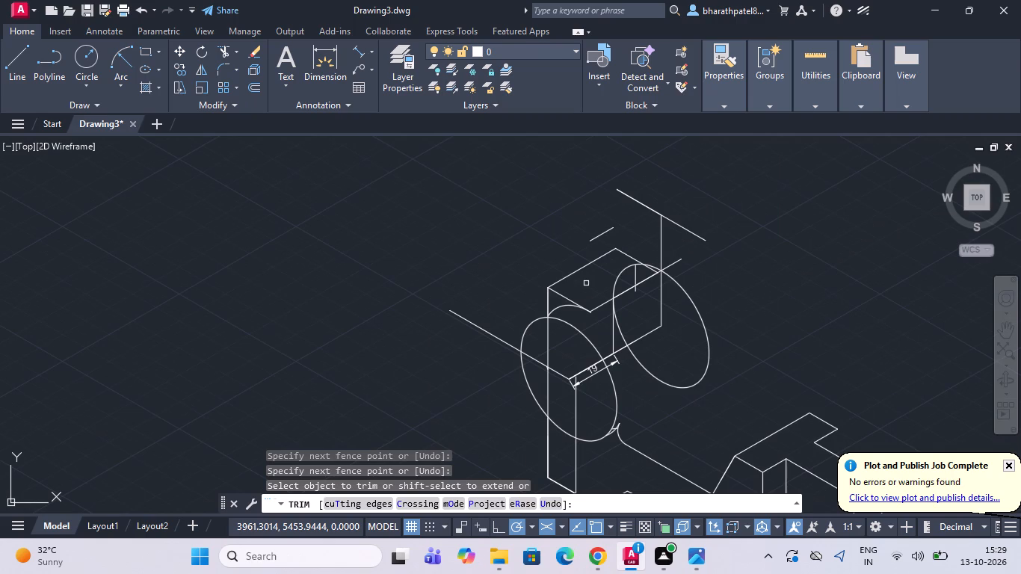
Trim the rear isocircle's arc inside the top face and remove the vertical stub crossing the face's edge.
left_click(644, 274)
left_click(599, 279)
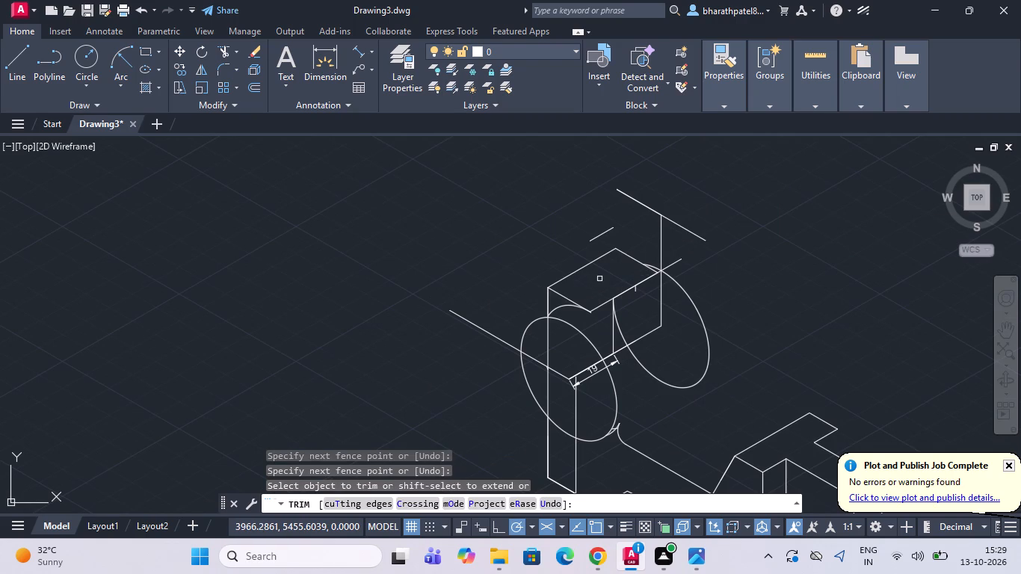
scroll(644, 300, "up", 4)
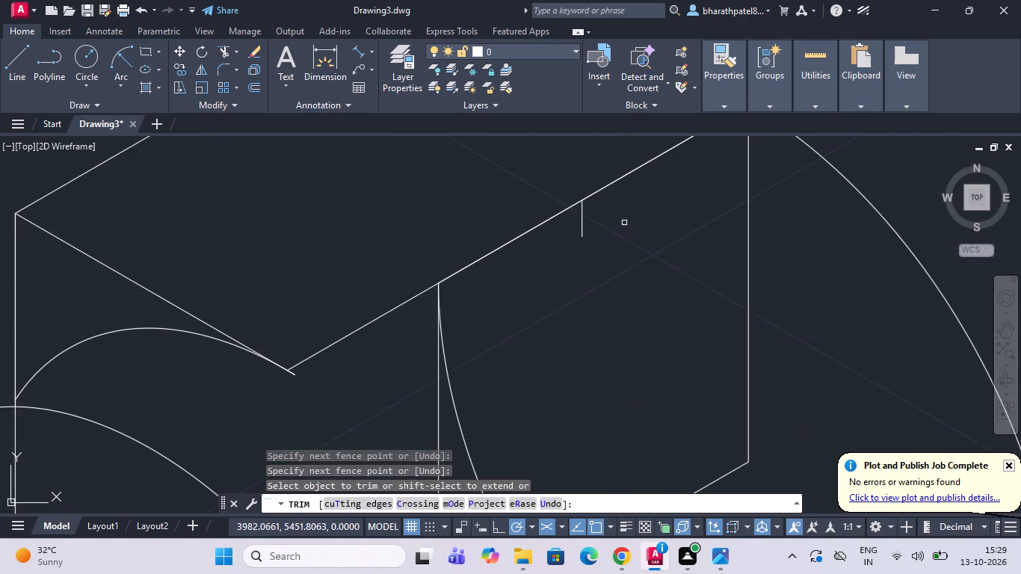
left_click(624, 218)
left_click(573, 232)
scroll(582, 244, "down", 4)
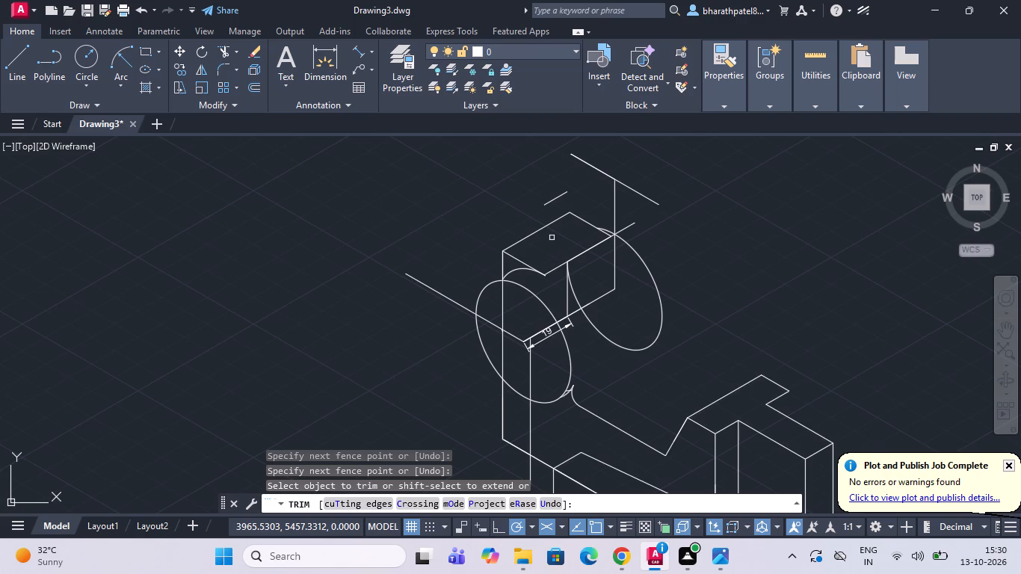
Measure the top face's two long 30° edges with aligned dimensions, without placing them.
left_click(360, 55)
scroll(592, 241, "up", 4)
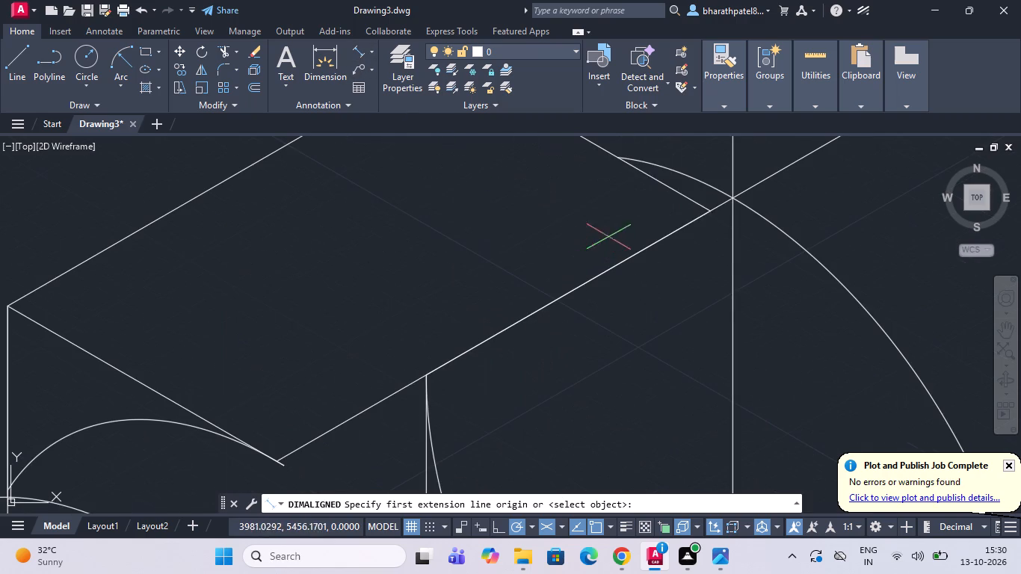
left_click(706, 209)
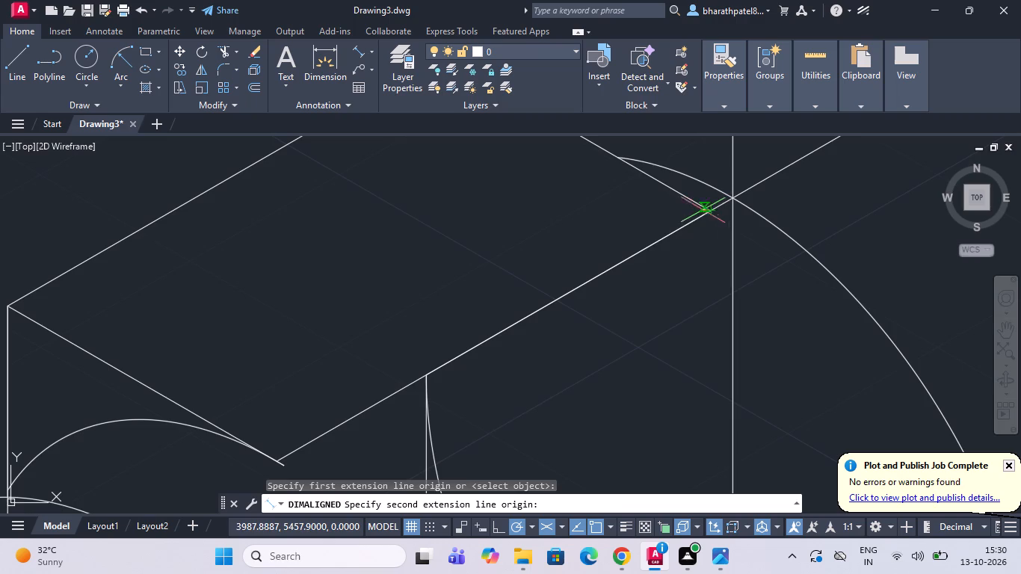
scroll(661, 246, "down", 2)
scroll(516, 324, "up", 3)
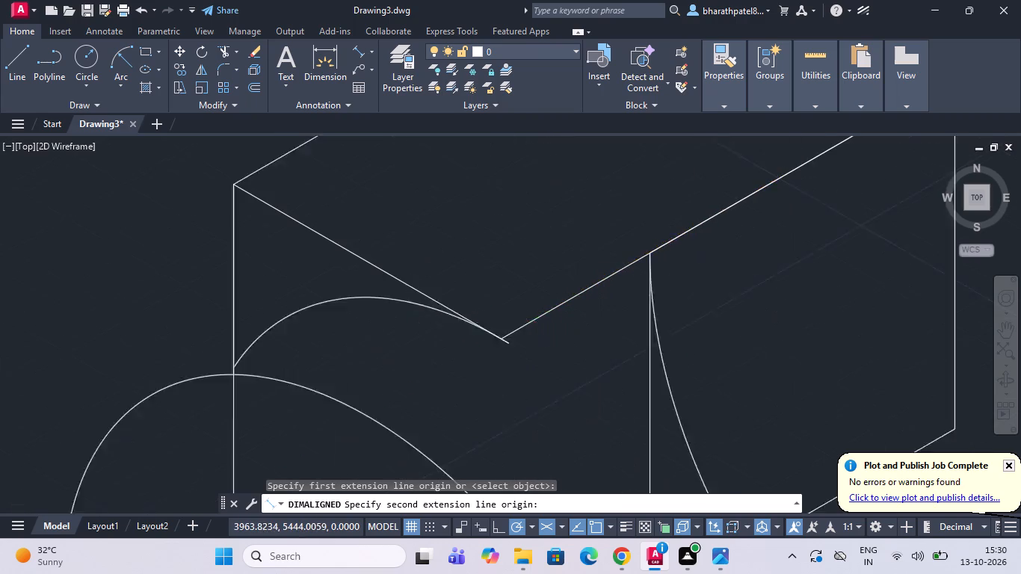
left_click(491, 345)
scroll(491, 345, "down", 1)
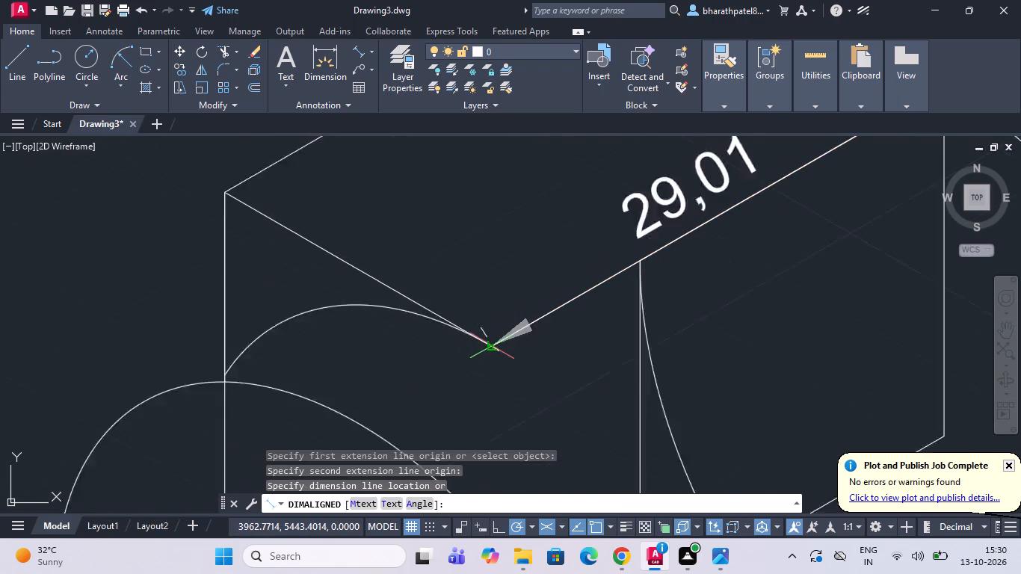
scroll(491, 345, "down", 2)
key("Escape")
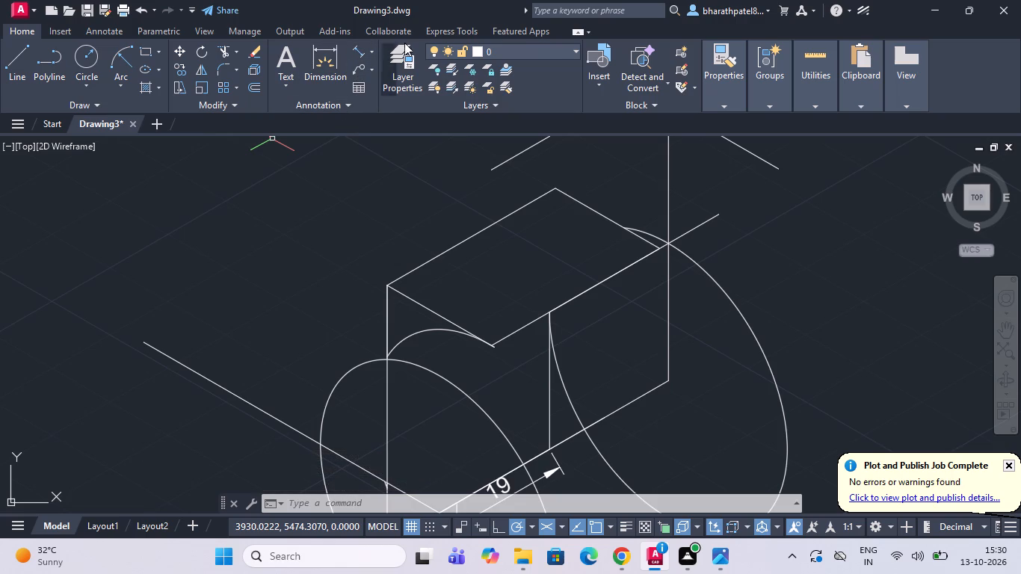
left_click(358, 51)
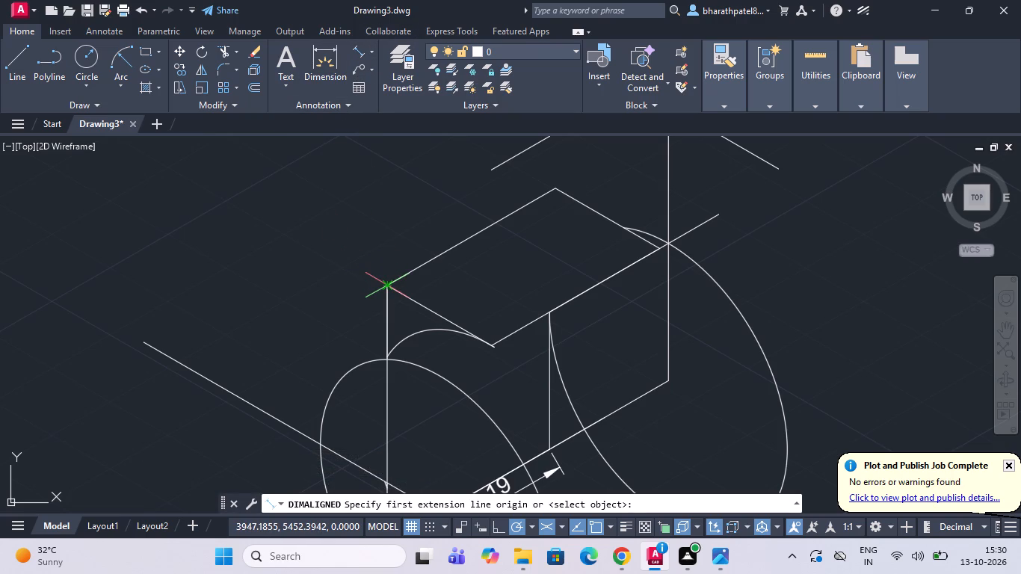
left_click_drag(388, 284, 413, 258)
left_click(553, 189)
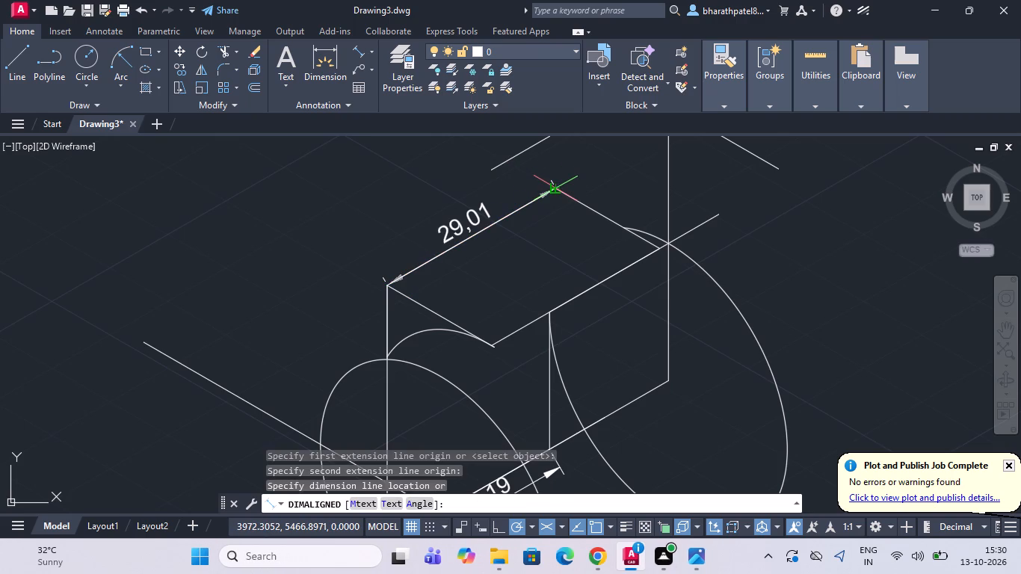
key("Escape")
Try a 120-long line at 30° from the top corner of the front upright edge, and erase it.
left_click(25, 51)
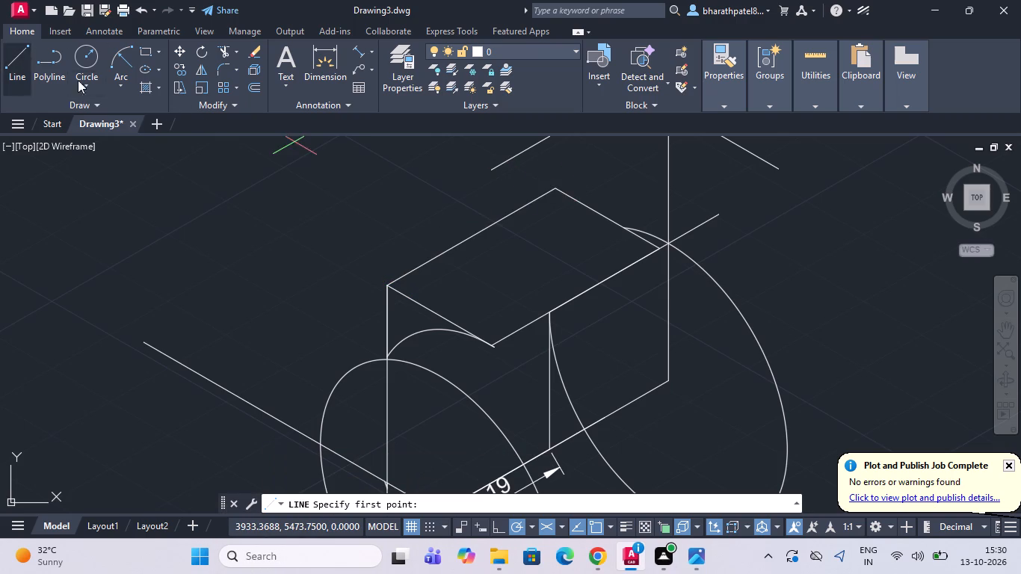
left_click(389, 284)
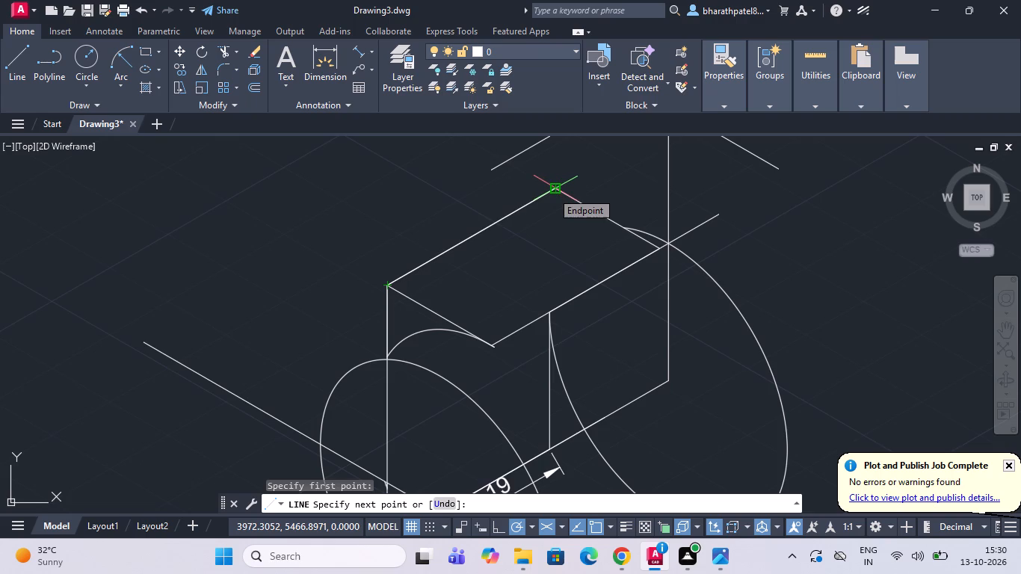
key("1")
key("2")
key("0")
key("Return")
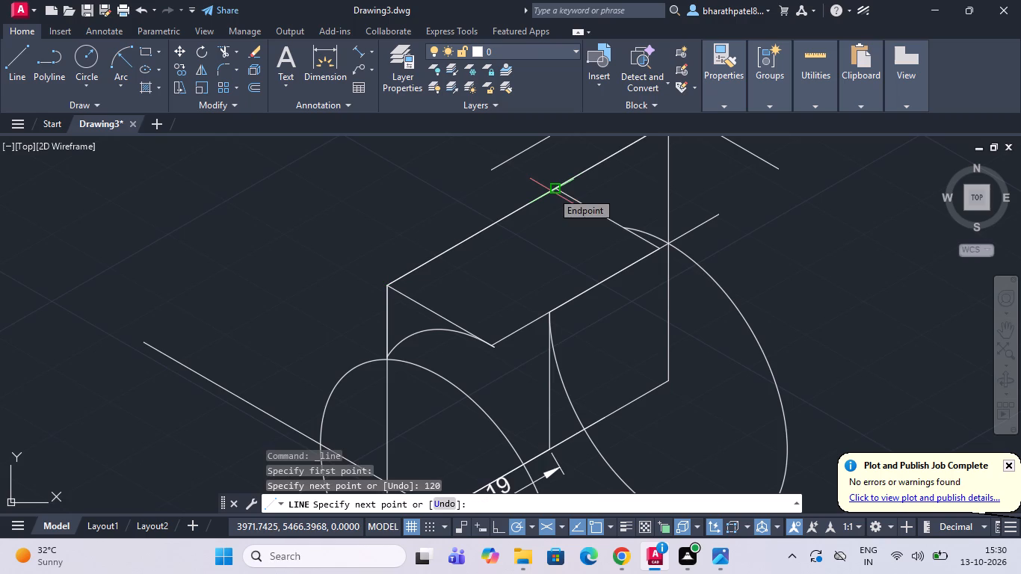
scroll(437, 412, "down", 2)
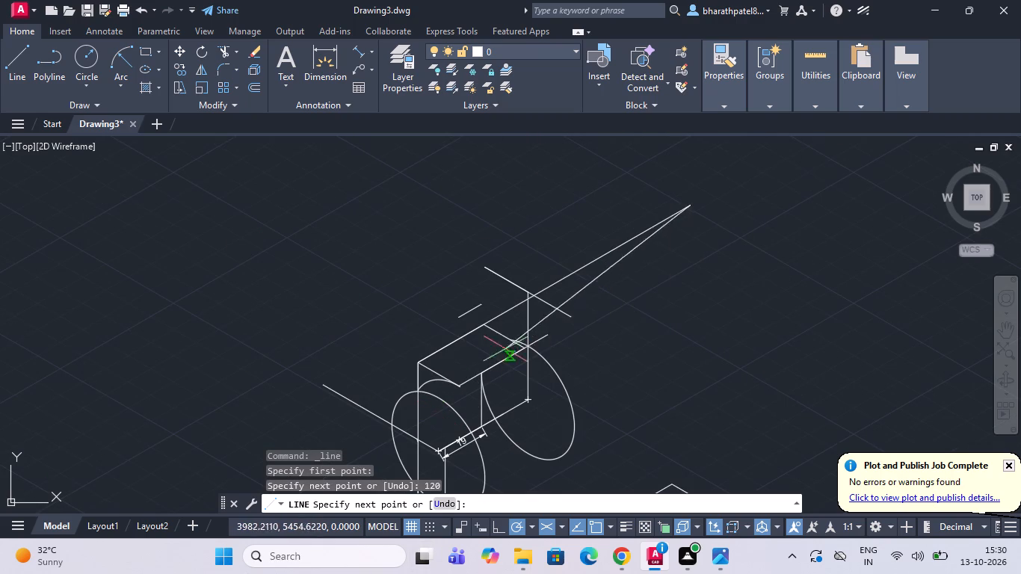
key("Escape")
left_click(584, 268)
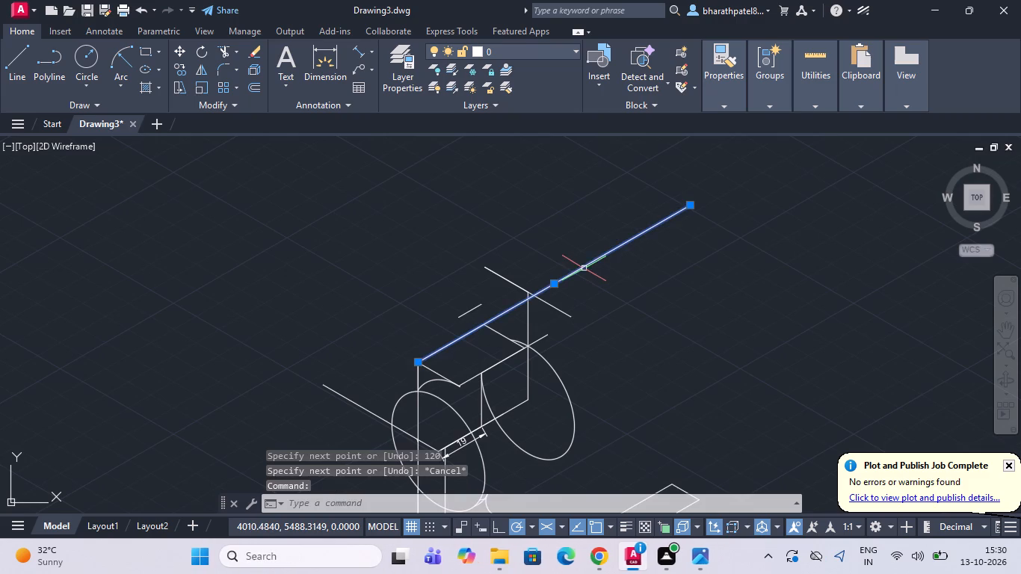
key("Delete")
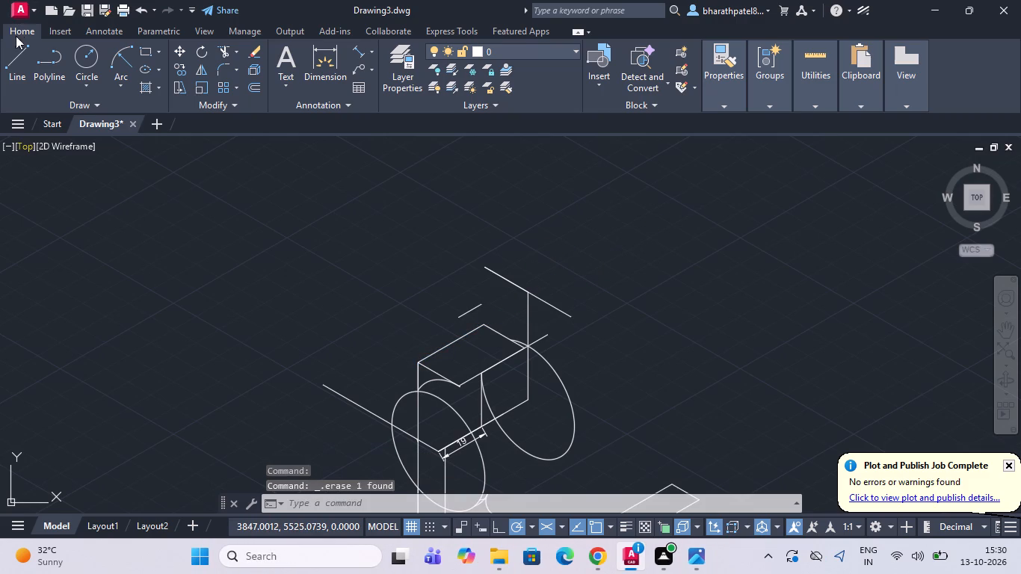
Draw a 20-long line at 30° along the top face's edge from its leftmost corner, continuing at 330° across past the opposite edge.
left_click(13, 54)
scroll(427, 371, "up", 3)
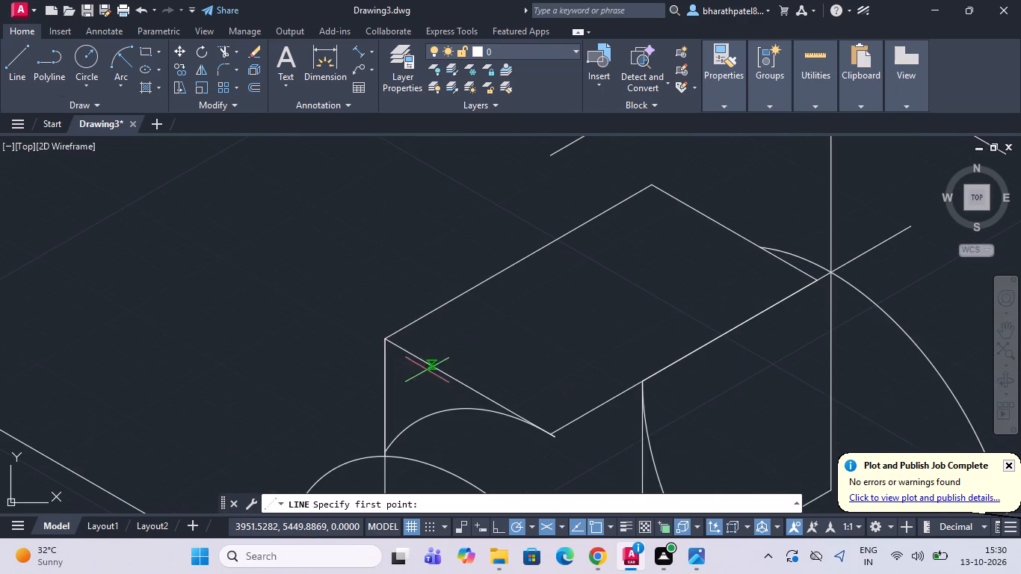
scroll(385, 341, "up", 3)
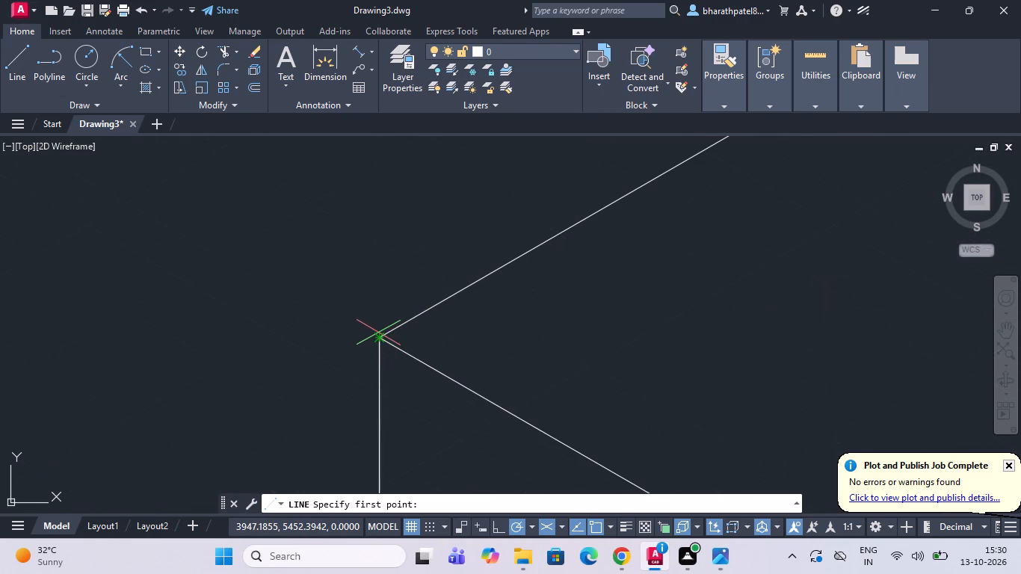
left_click(380, 337)
scroll(380, 337, "down", 4)
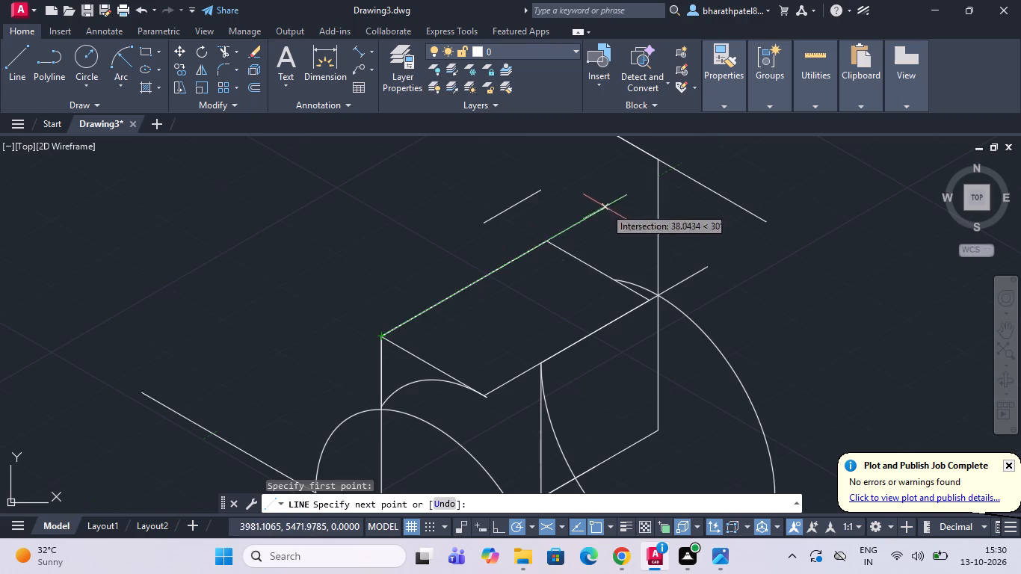
type("20")
key("Return")
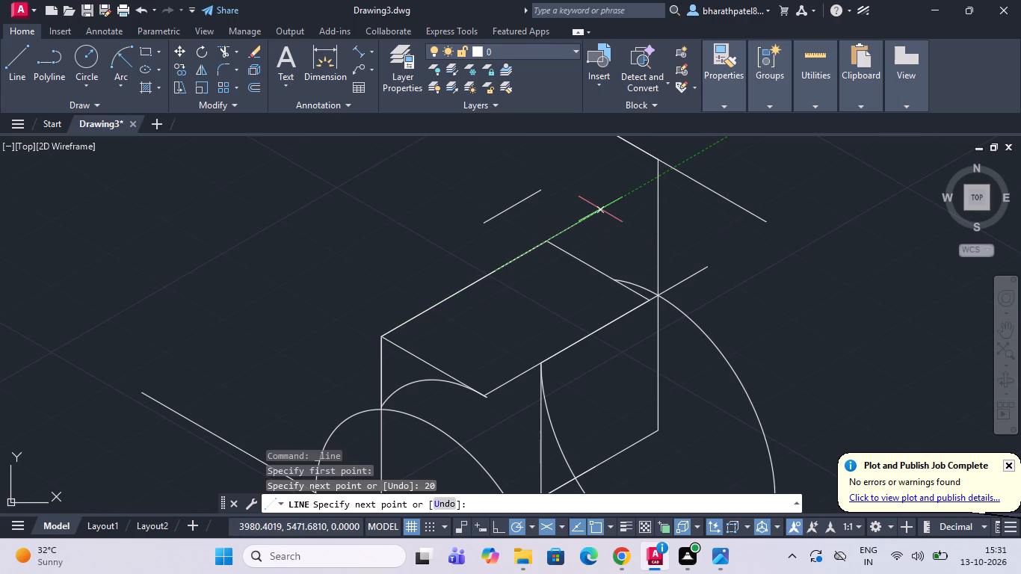
scroll(566, 323, "up", 2)
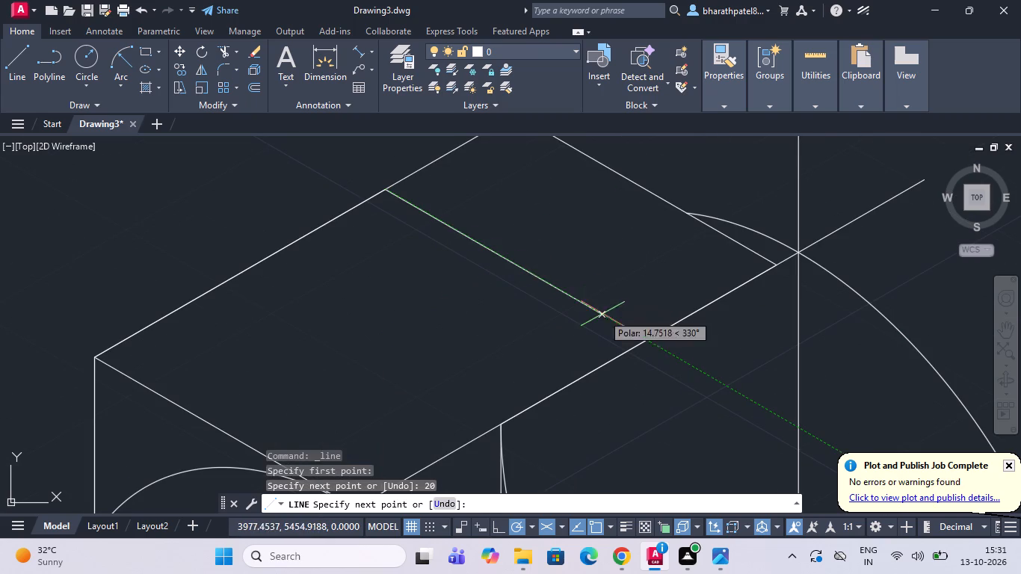
left_click(697, 371)
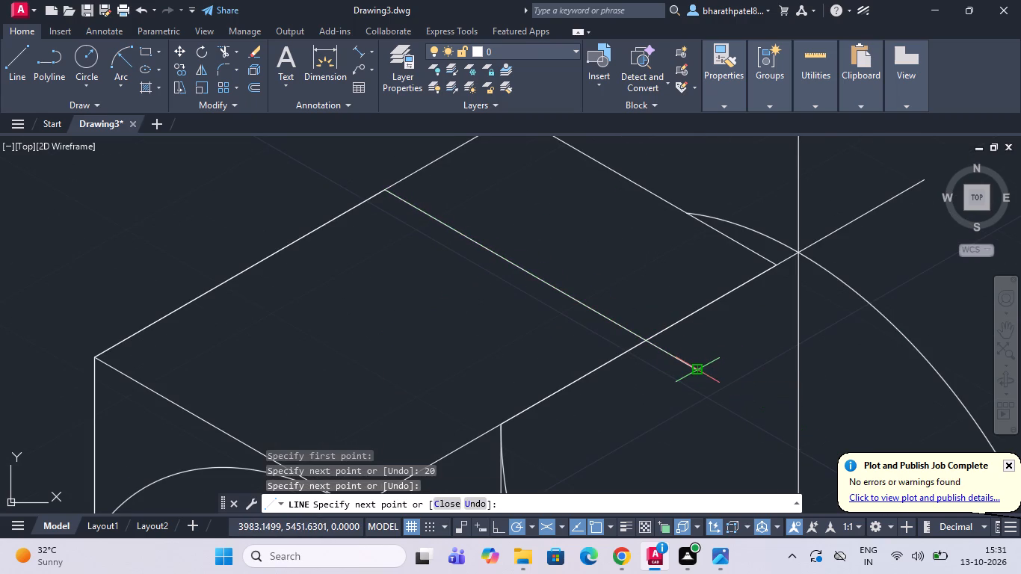
key("Escape")
Trim the top face's two 30° edges beyond the new 330° line, its old far edge, and the new line's overhang.
left_click(219, 52)
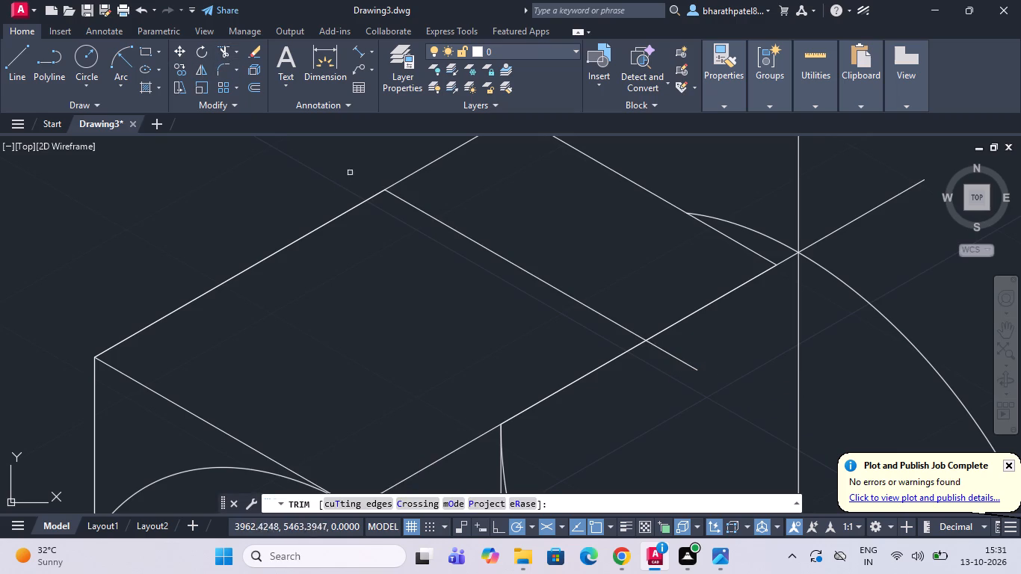
left_click_drag(353, 169, 729, 274)
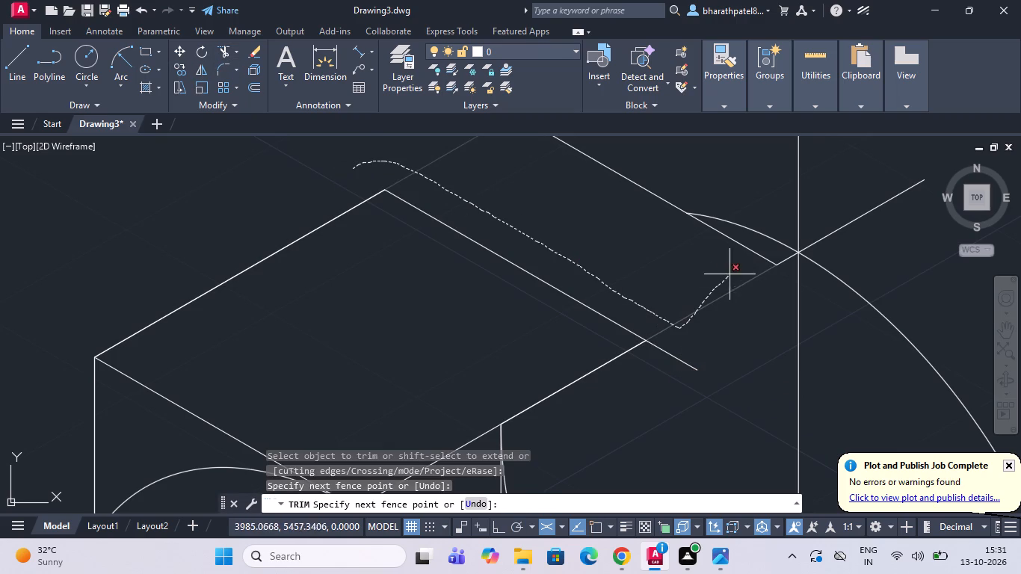
left_click_drag(729, 274, 665, 163)
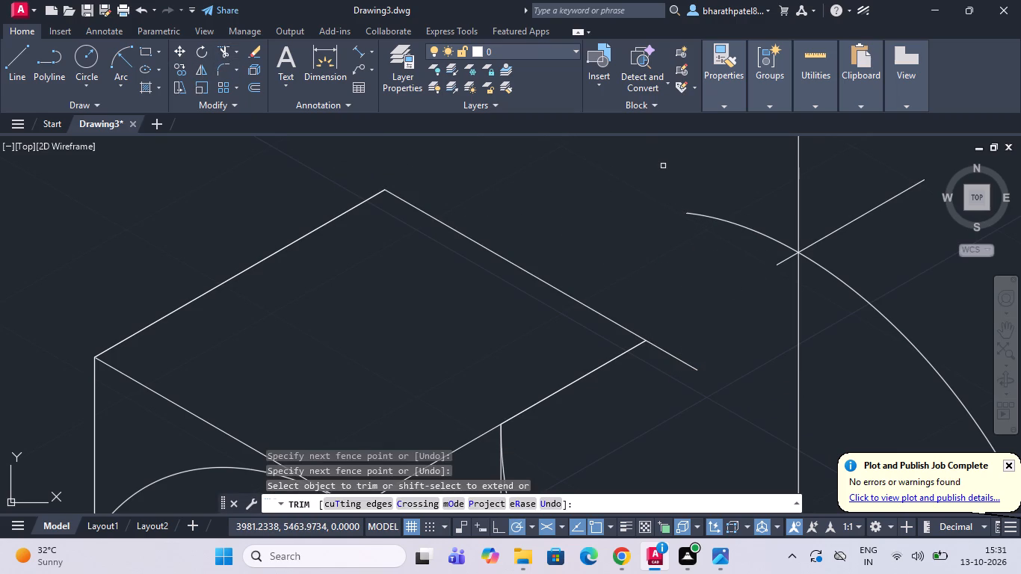
left_click_drag(650, 312, 685, 386)
scroll(682, 338, "down", 4)
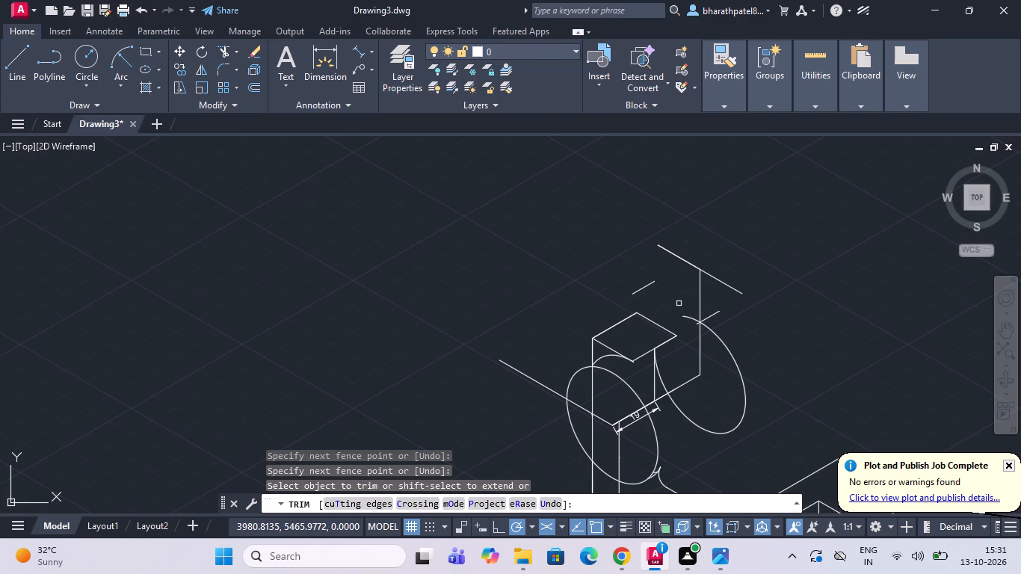
scroll(677, 357, "up", 3)
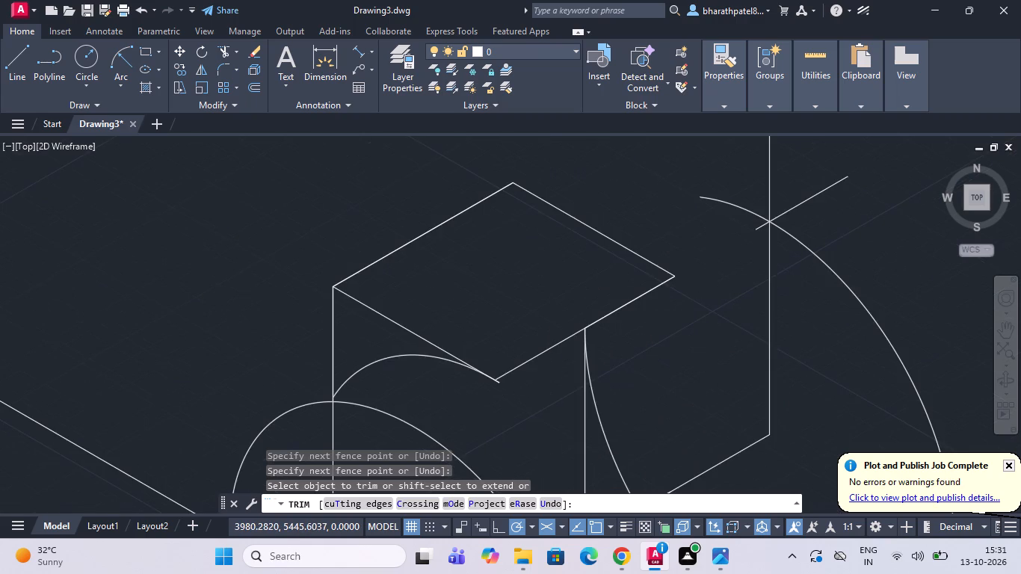
scroll(677, 357, "down", 2)
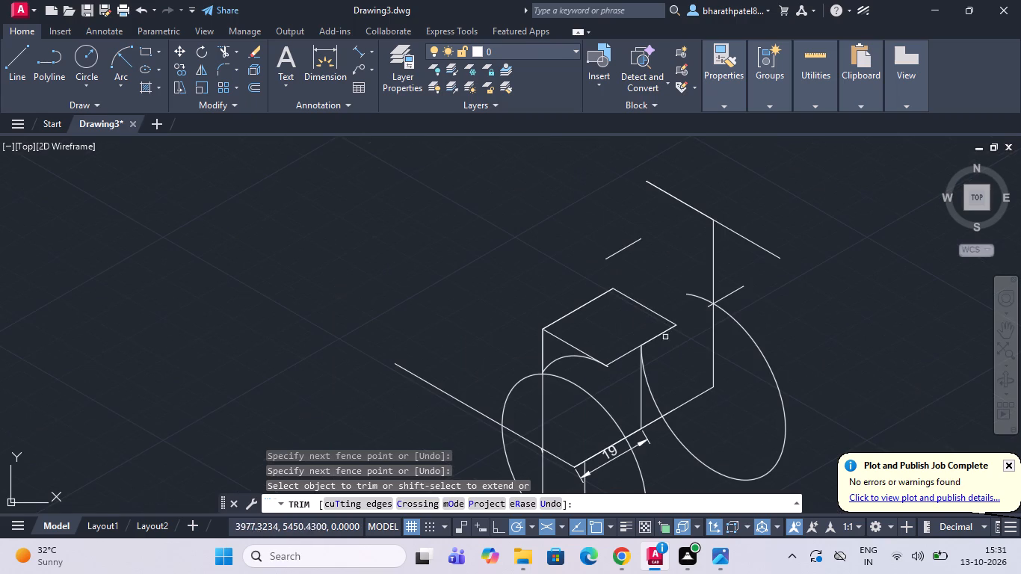
Remove the short loose 30° segment floating above the top face.
left_click_drag(582, 196, 648, 260)
scroll(648, 260, "down", 2)
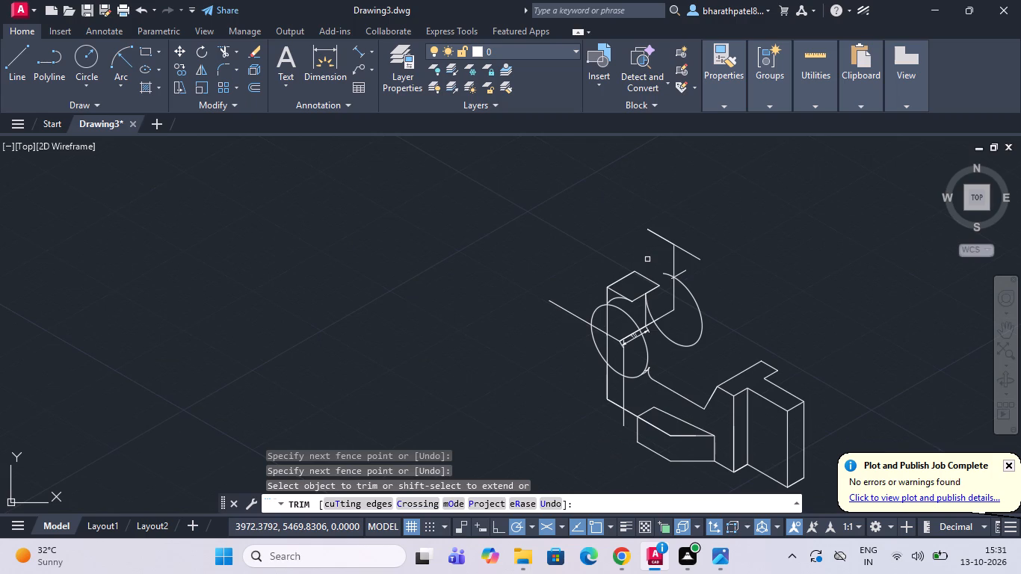
scroll(647, 260, "up", 2)
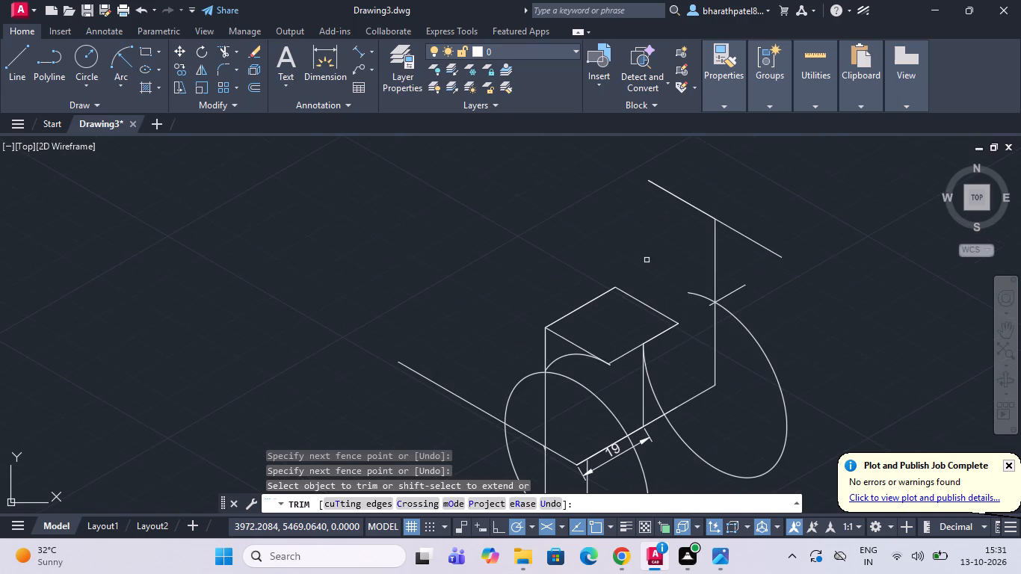
scroll(647, 260, "down", 2)
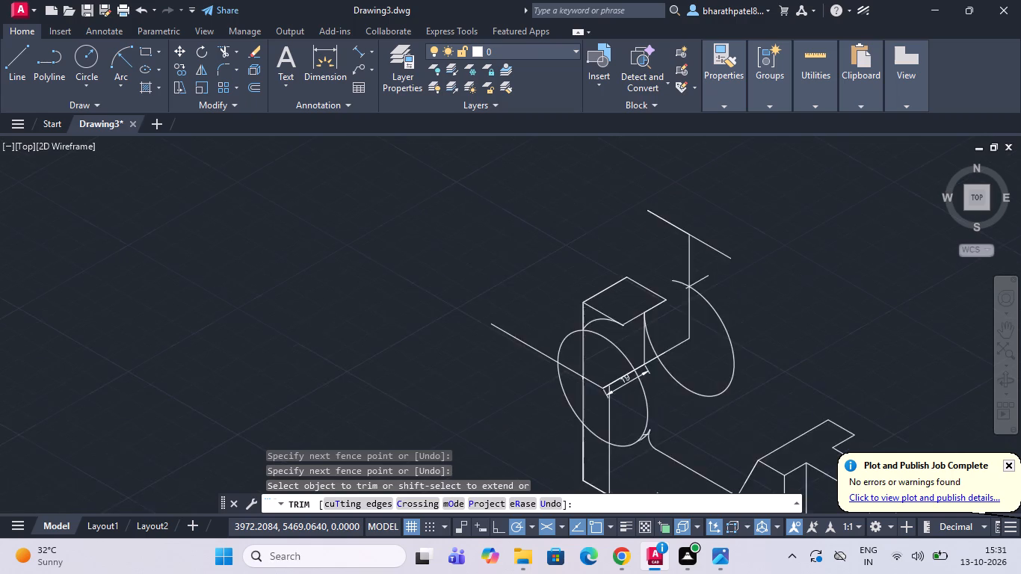
scroll(614, 357, "up", 3)
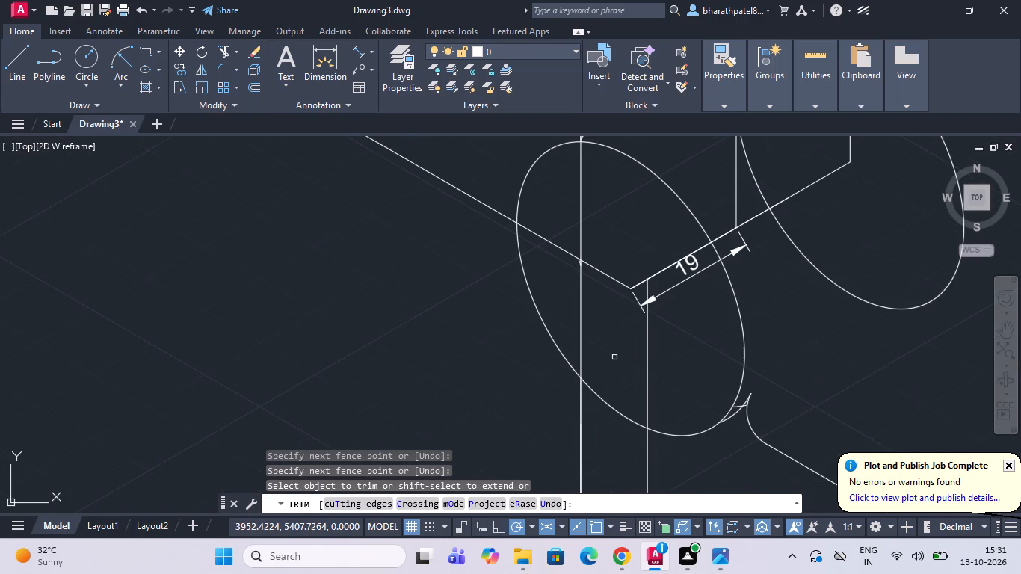
scroll(614, 357, "down", 1)
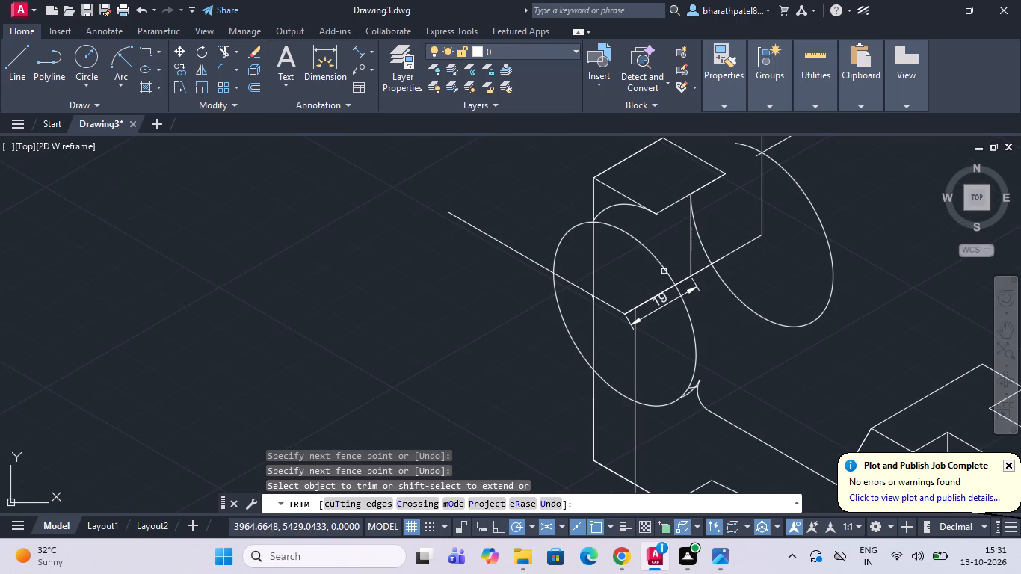
key("Escape")
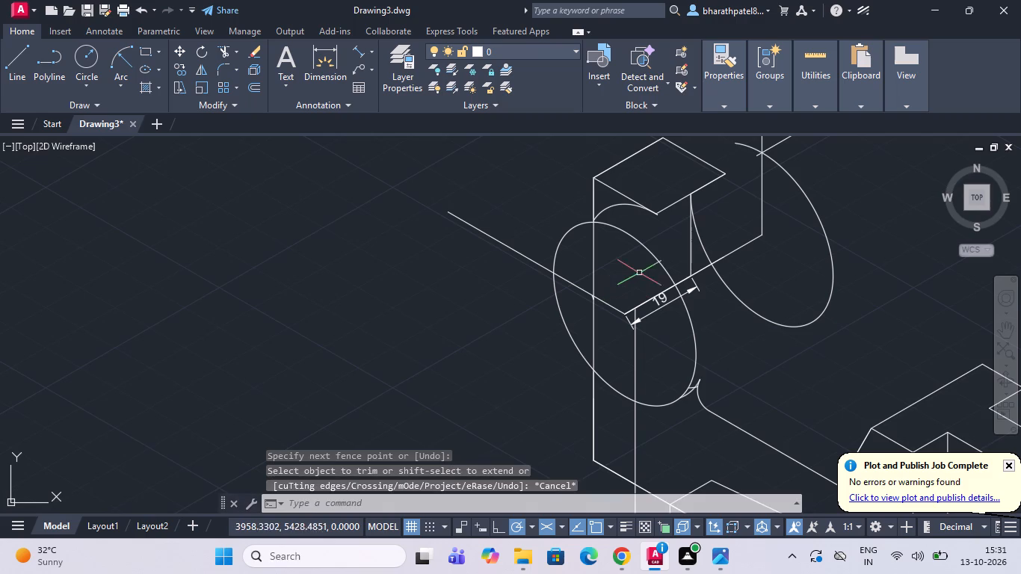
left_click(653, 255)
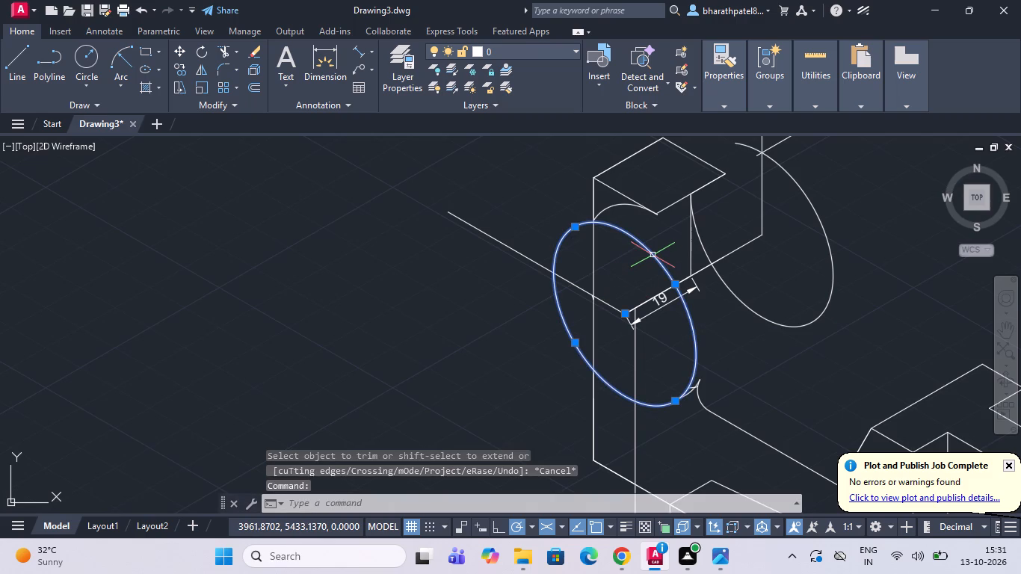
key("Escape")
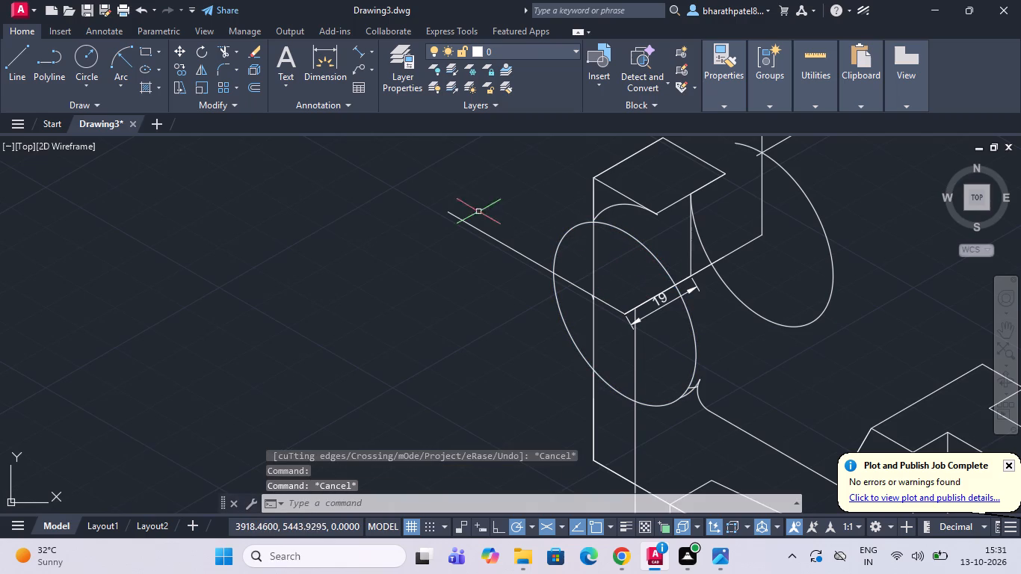
Trim the front isocircle's 330° centre line beyond the upright's vertical edge, including the small arc remnant and the part outside the isocircle.
left_click(227, 53)
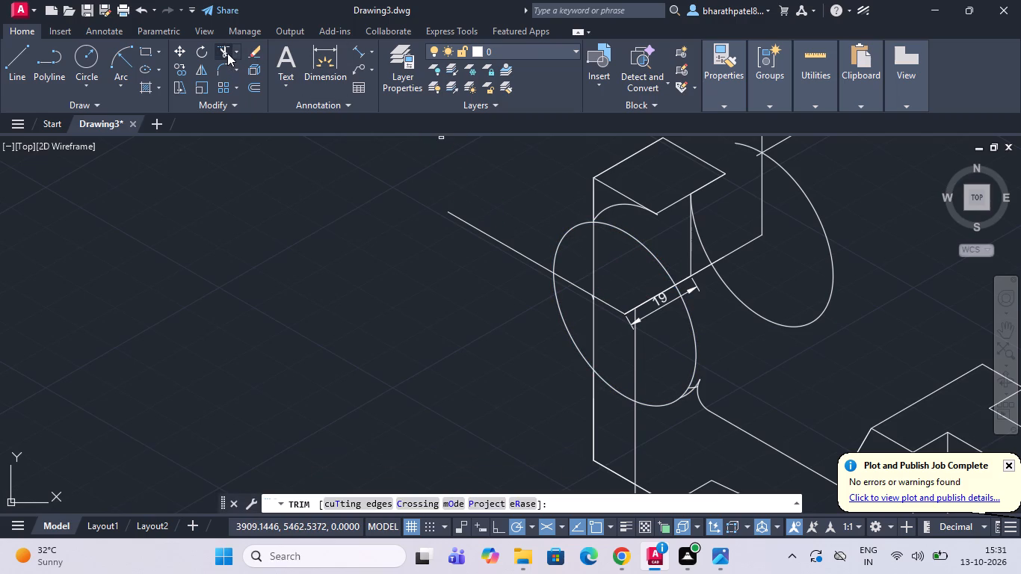
left_click_drag(572, 281, 578, 302)
scroll(584, 315, "up", 3)
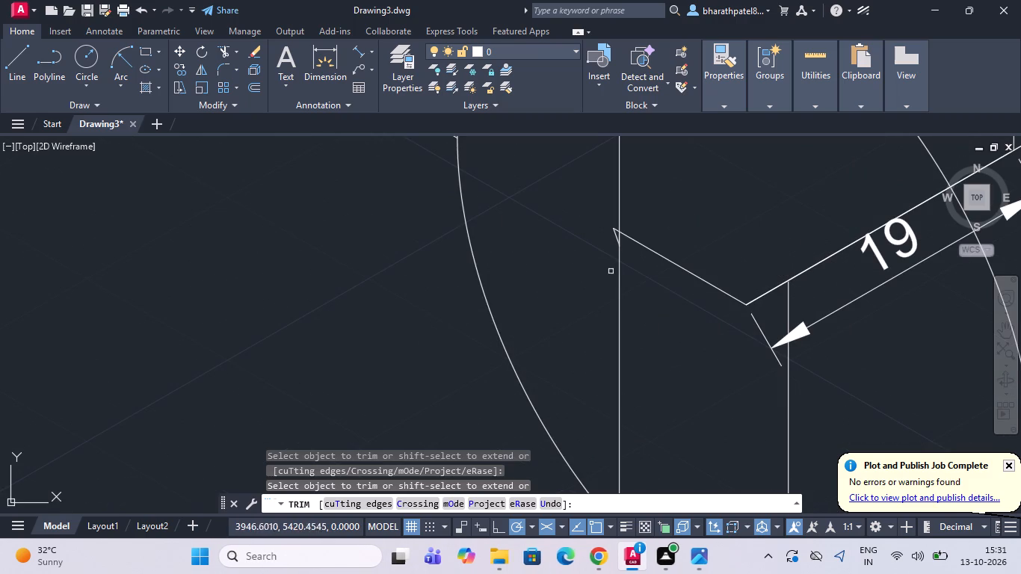
scroll(613, 235, "up", 3)
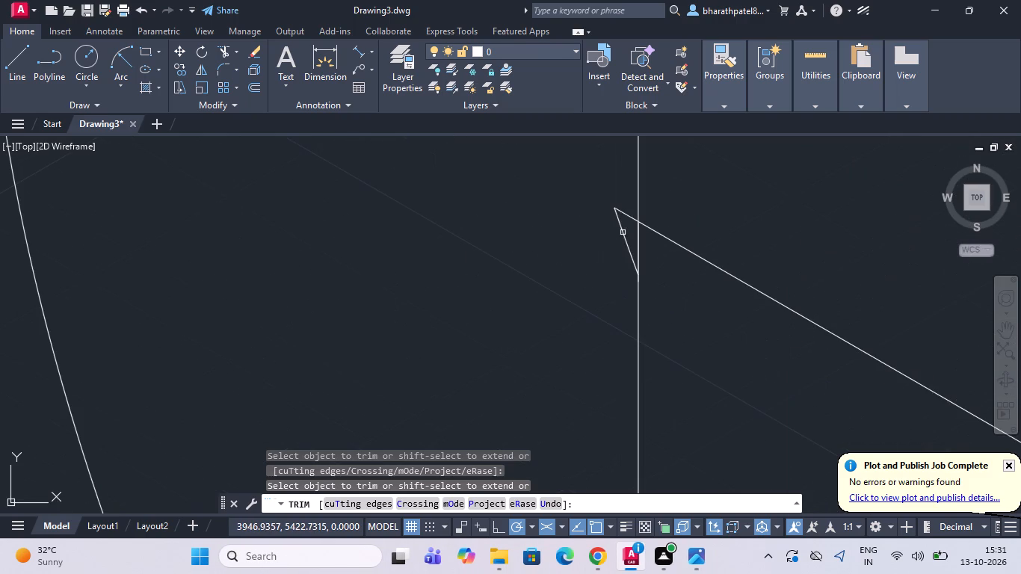
left_click(623, 232)
left_click(624, 215)
scroll(624, 215, "down", 4)
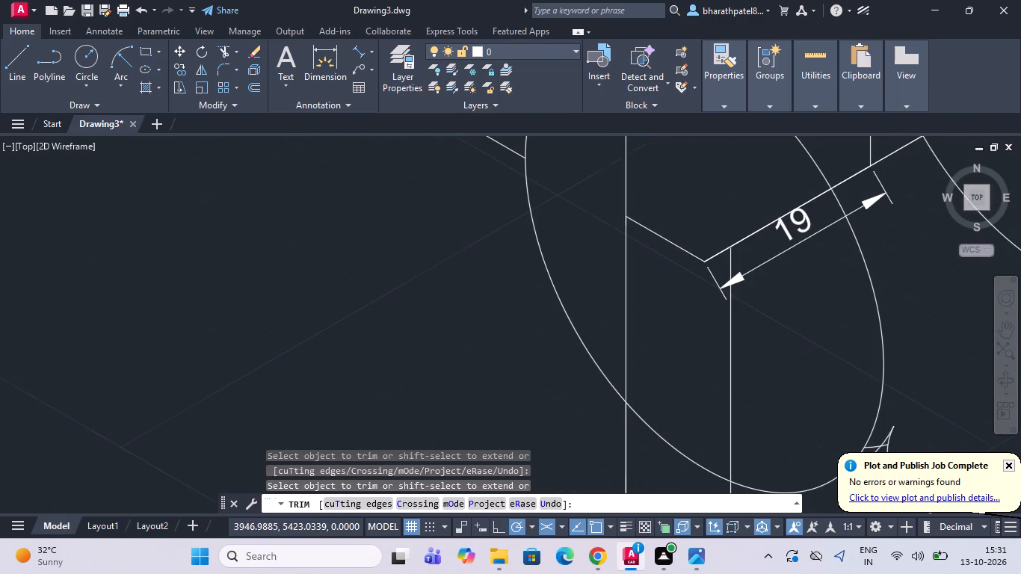
scroll(582, 226, "down", 3)
left_click_drag(522, 155, 522, 205)
key("Escape")
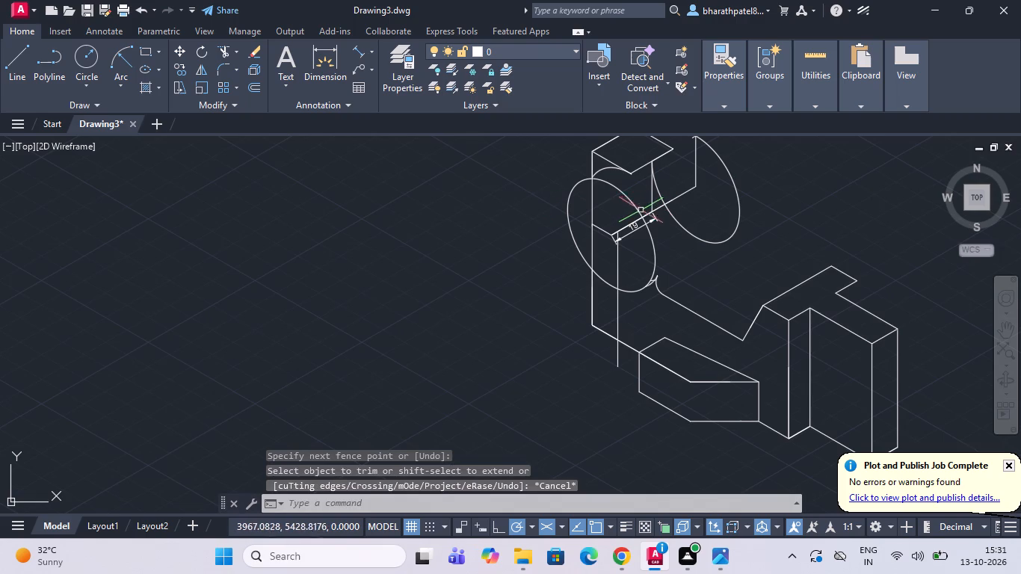
Examine the front isocircle and the 19 dimension on the 30° line running towards the rear isocircle.
left_click(638, 212)
scroll(638, 212, "up", 3)
scroll(576, 268, "up", 1)
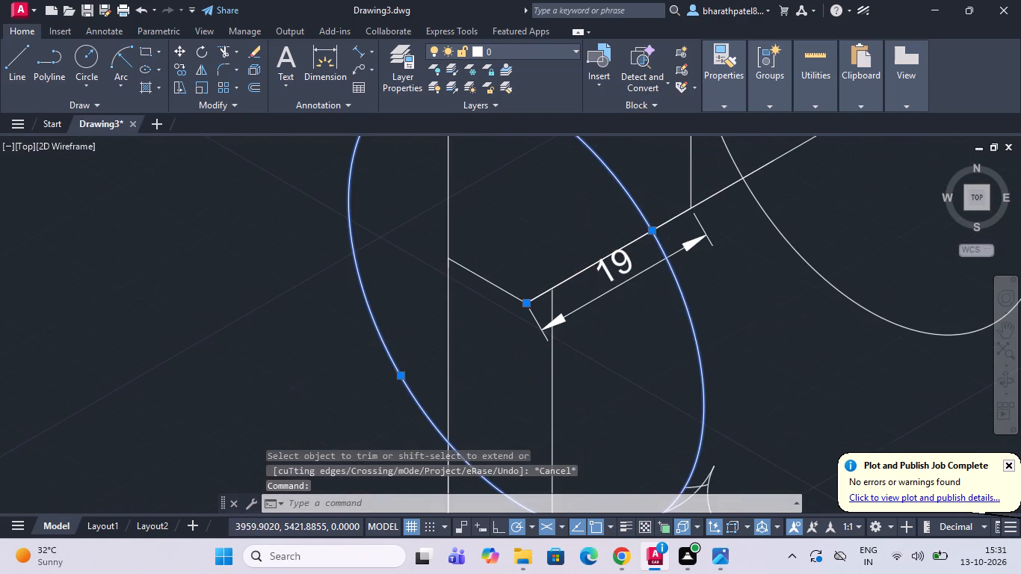
scroll(576, 268, "up", 1)
scroll(576, 268, "down", 2)
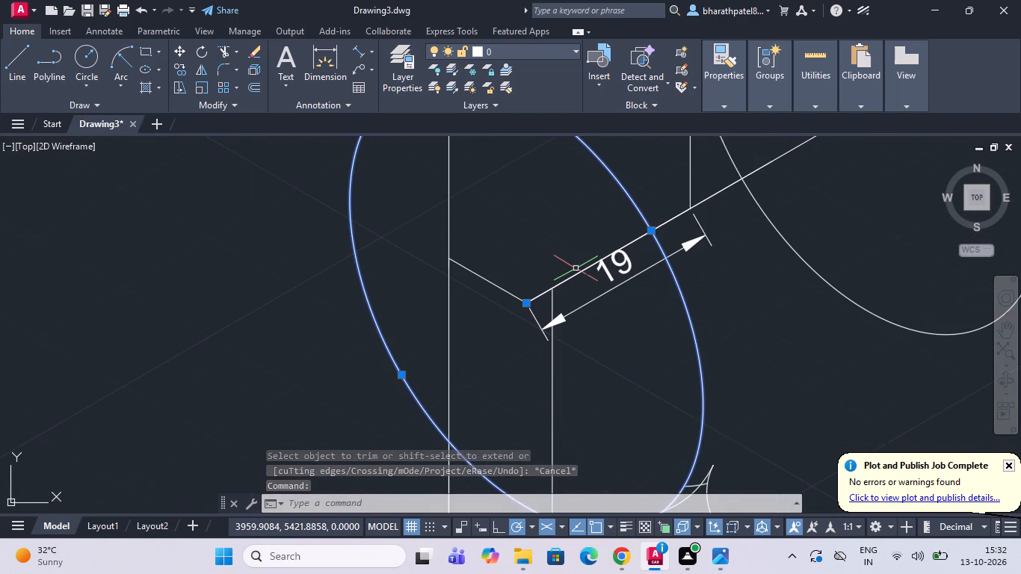
left_click(576, 312)
key("Escape")
scroll(576, 312, "down", 2)
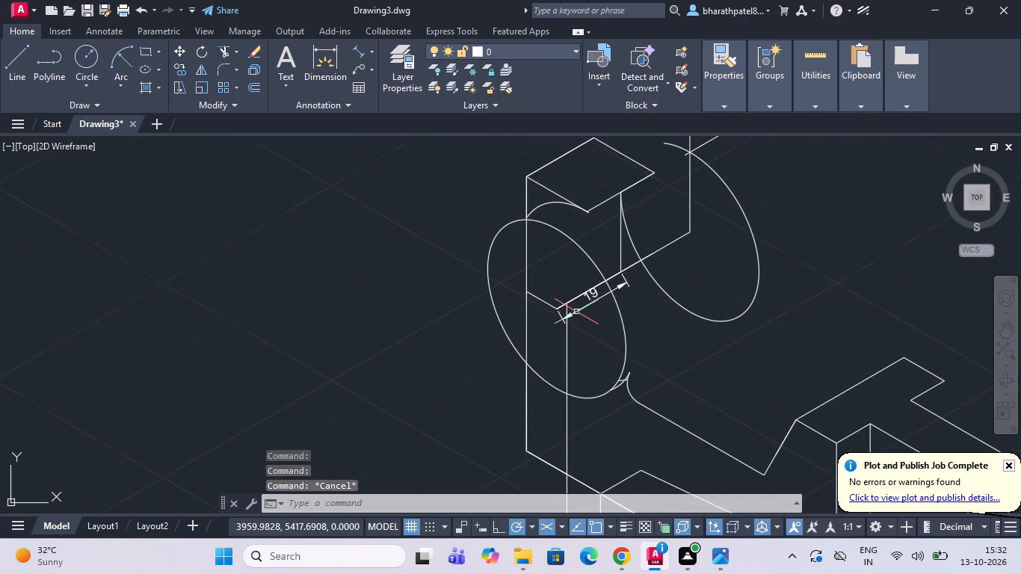
scroll(710, 226, "up", 1)
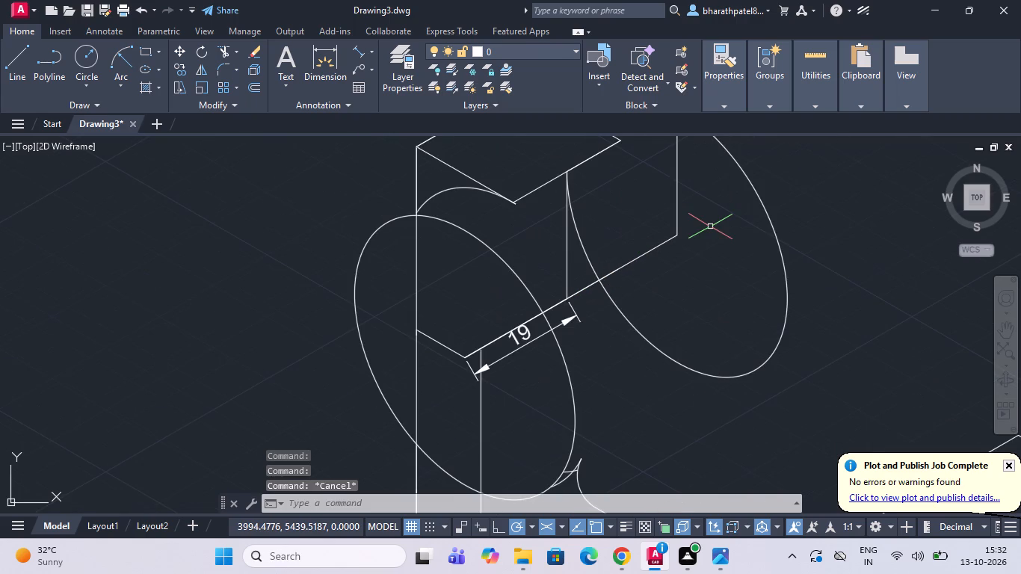
scroll(647, 217, "down", 1)
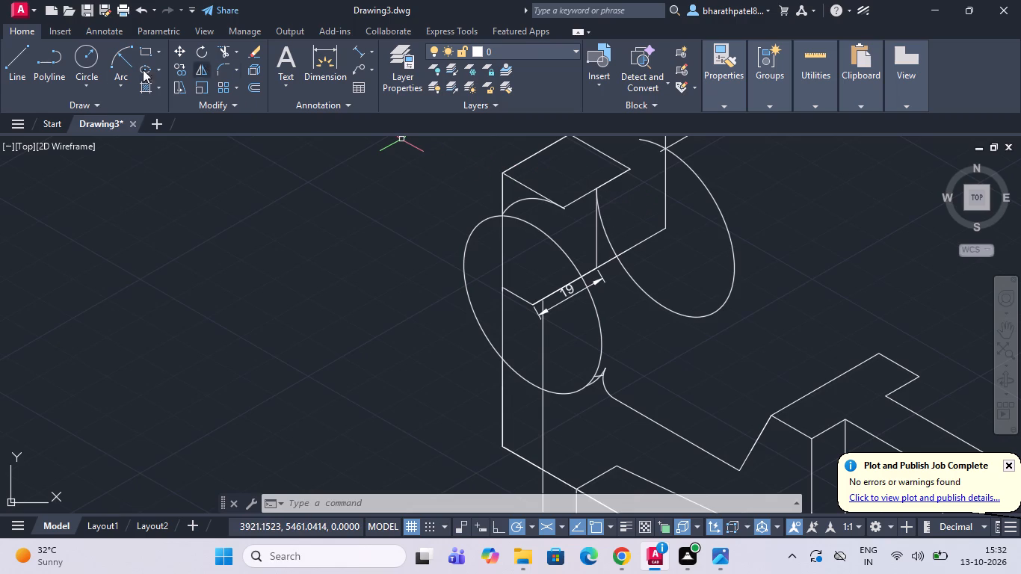
Draw a 19-long line at 30° from the foot of the top face's vertical edge, ending with a short vertical segment upward.
left_click(8, 60)
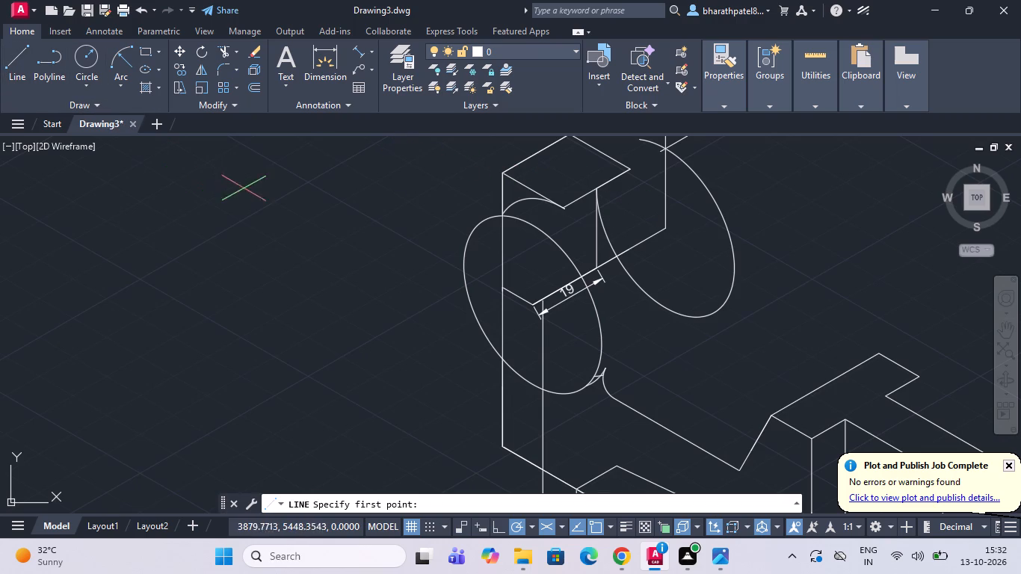
scroll(604, 260, "up", 3)
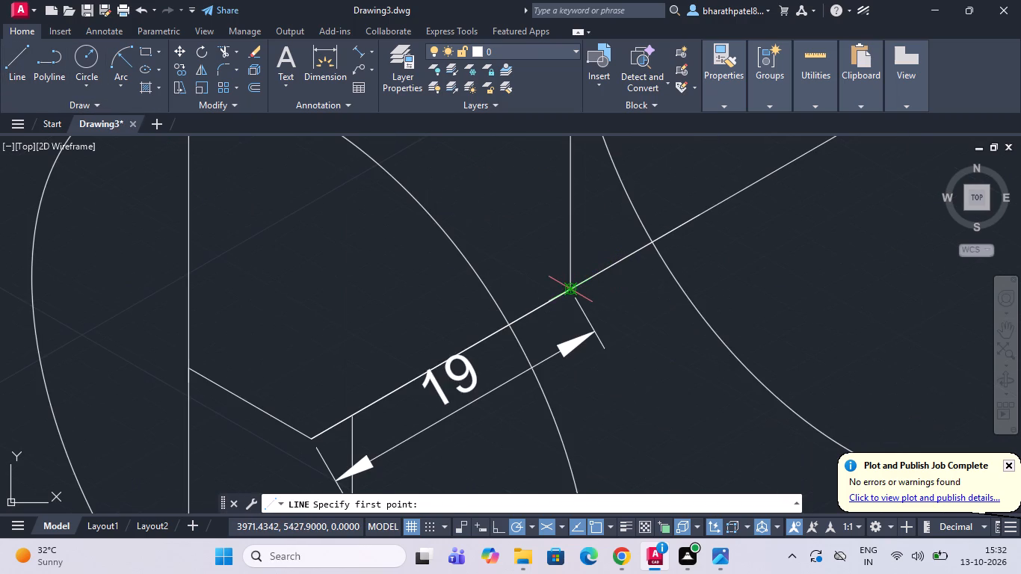
left_click(572, 290)
scroll(572, 290, "down", 3)
scroll(652, 238, "up", 2)
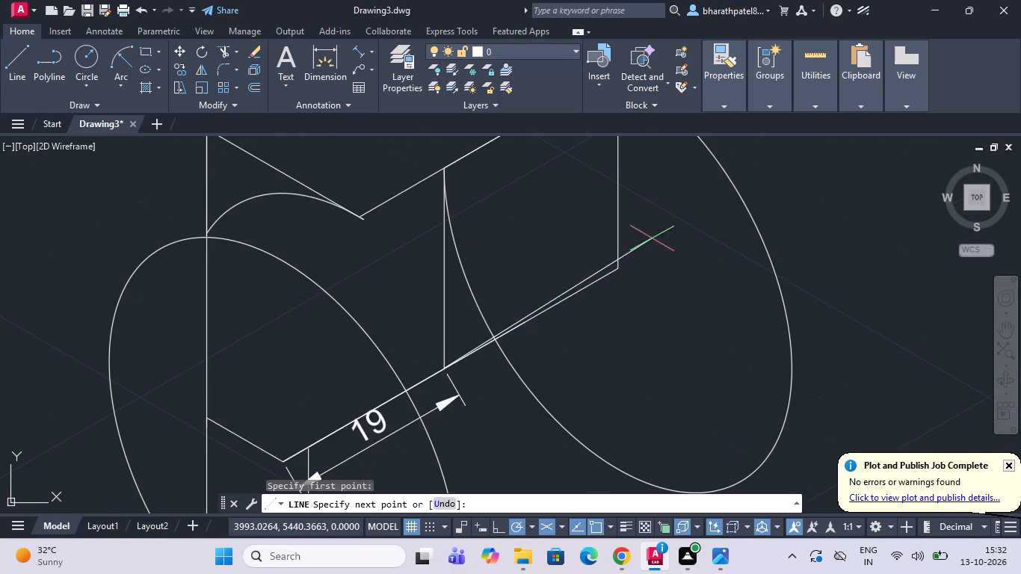
key("1")
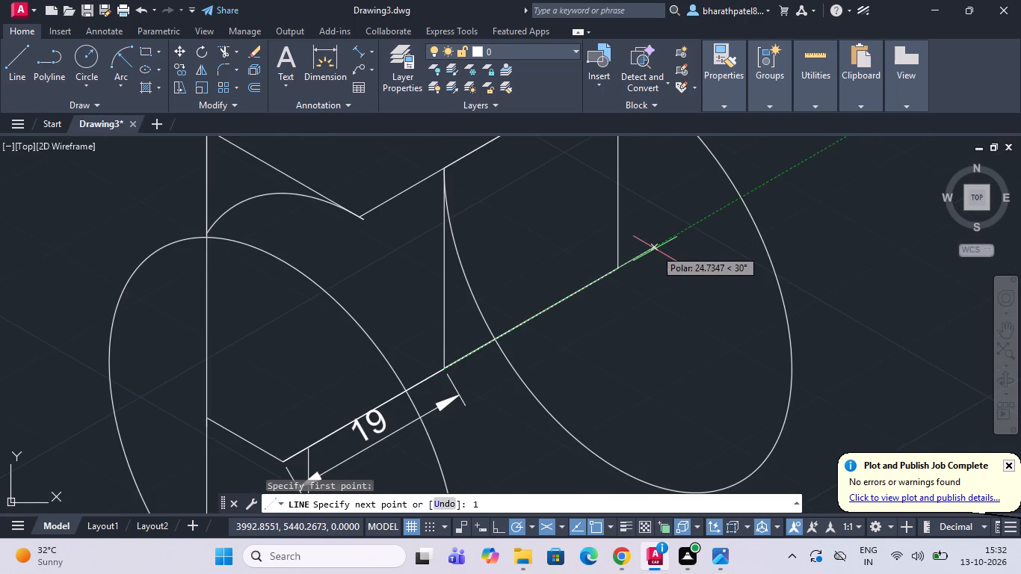
key("9")
key("Return")
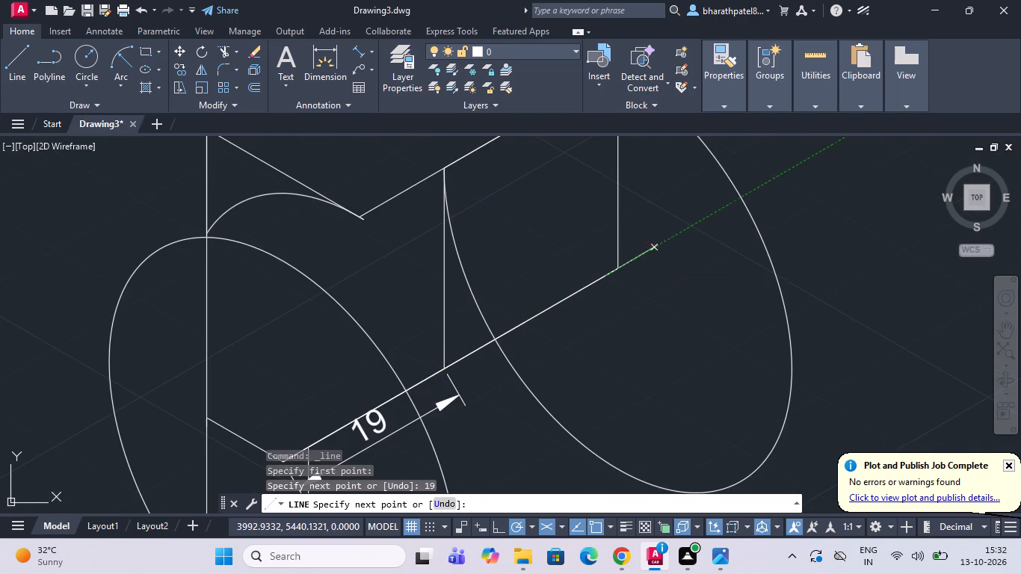
left_click(609, 212)
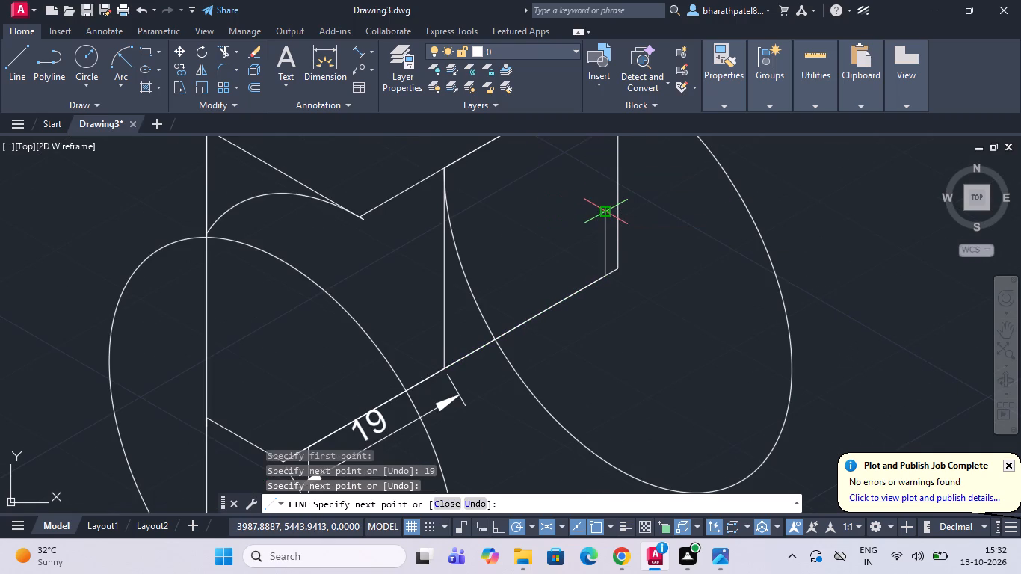
key("Escape")
scroll(625, 233, "down", 3)
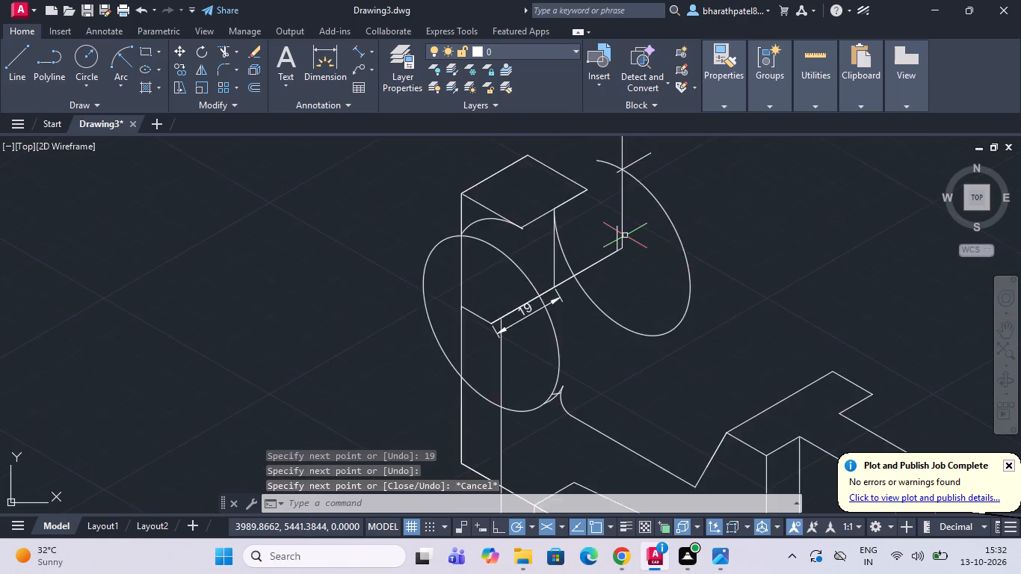
Delete the old long vertical line at the far end of the 30° line, just beyond the new short vertical.
scroll(626, 222, "up", 3)
left_click(612, 237)
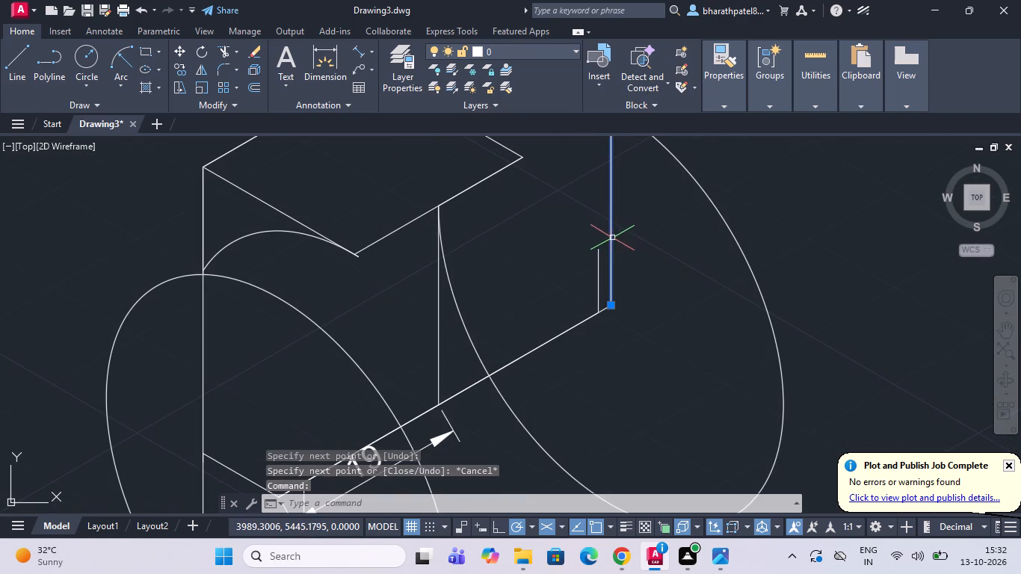
scroll(605, 304, "up", 4)
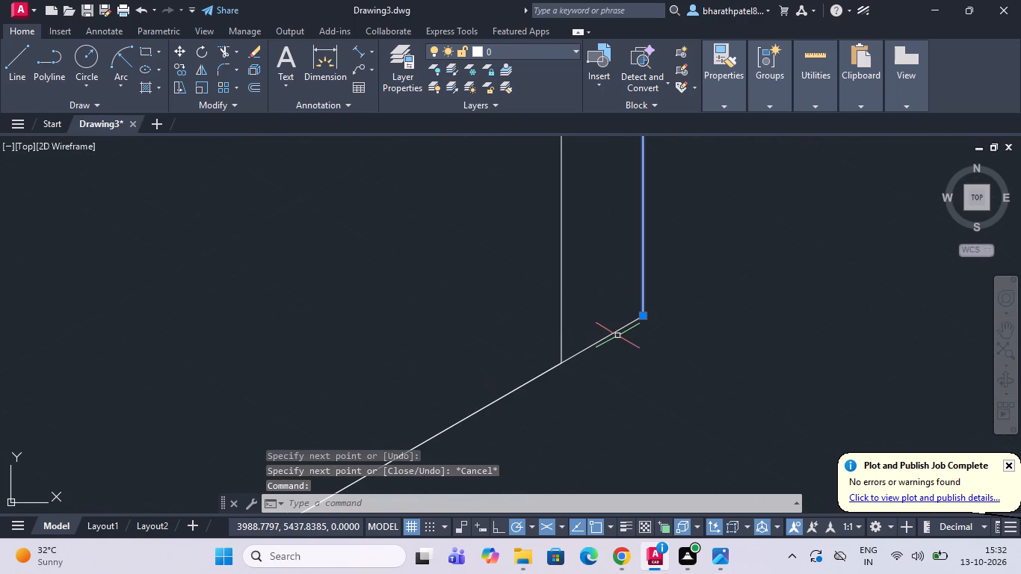
key("Delete")
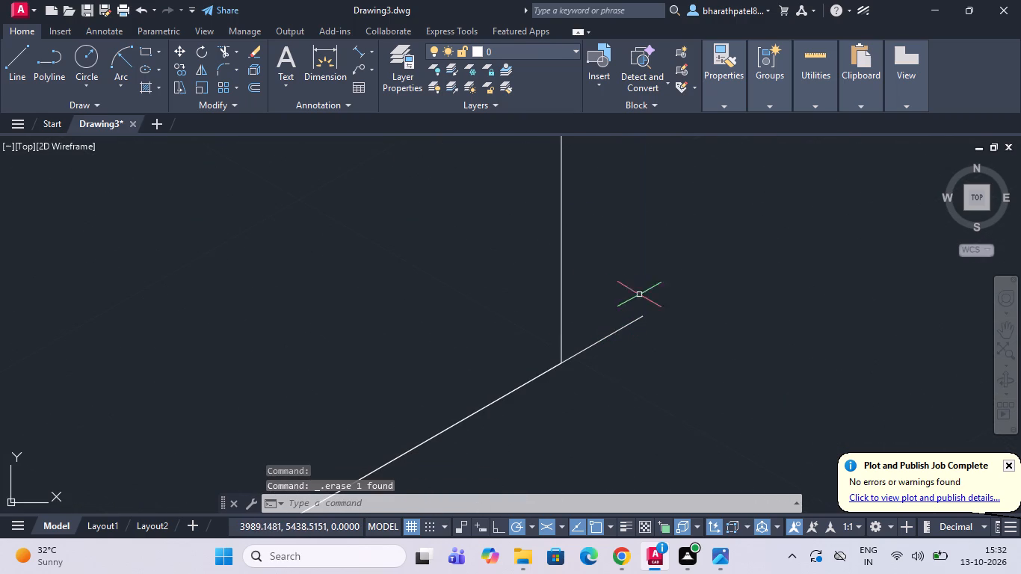
Trim the 30° line's overhang beyond the new short vertical and the small 30° stub crossing the rear isocircle's upper arc.
left_click(228, 52)
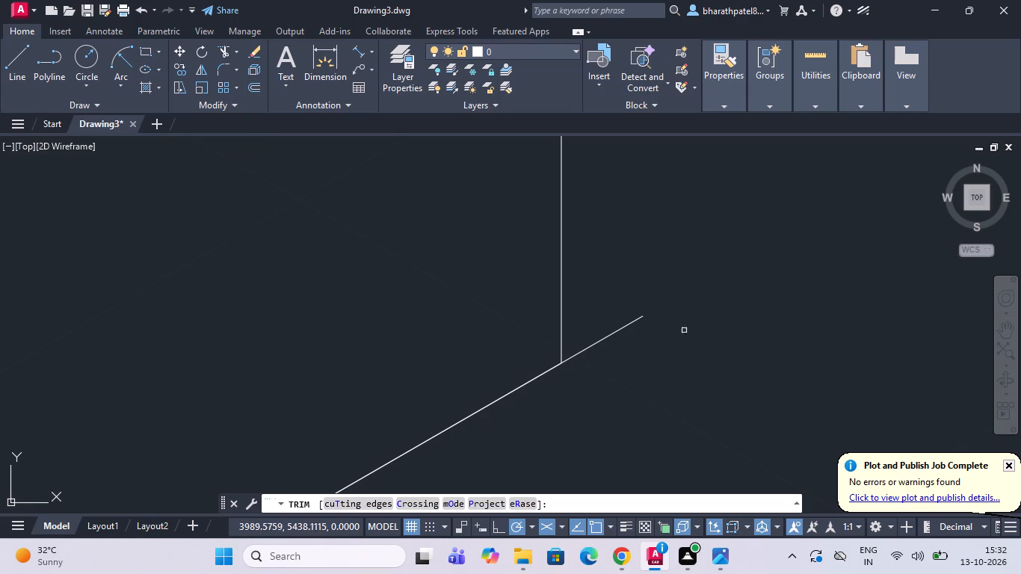
left_click_drag(611, 311, 631, 371)
scroll(633, 371, "down", 3)
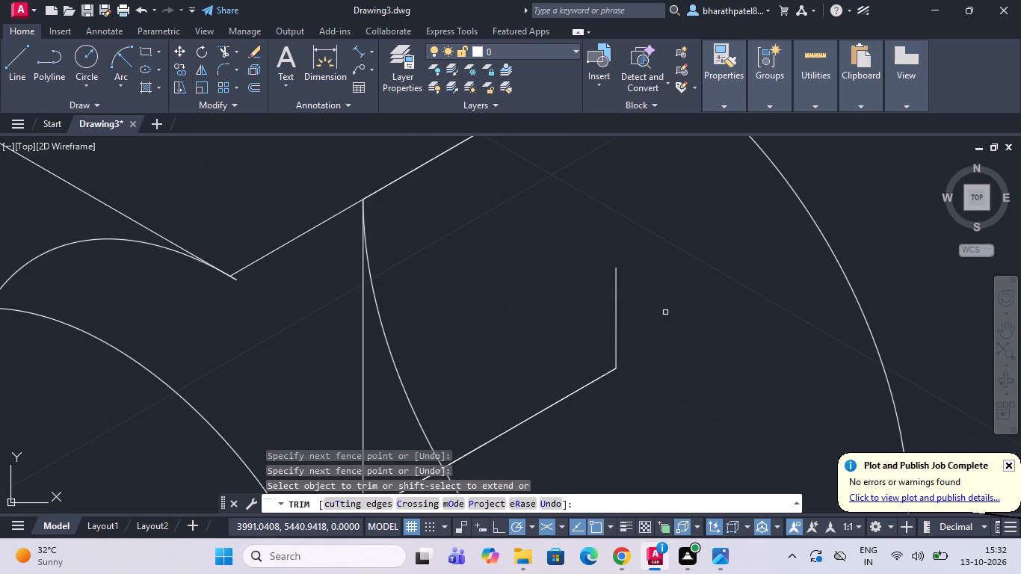
scroll(665, 312, "down", 3)
scroll(661, 240, "up", 3)
left_click_drag(661, 215, 707, 295)
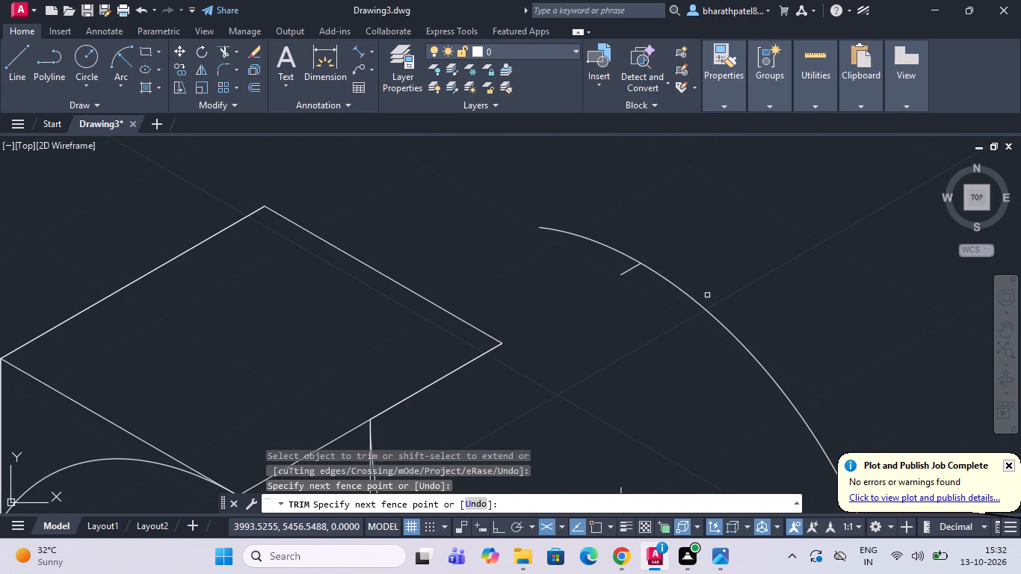
scroll(653, 285, "up", 4)
left_click_drag(447, 158, 521, 212)
scroll(521, 212, "down", 3)
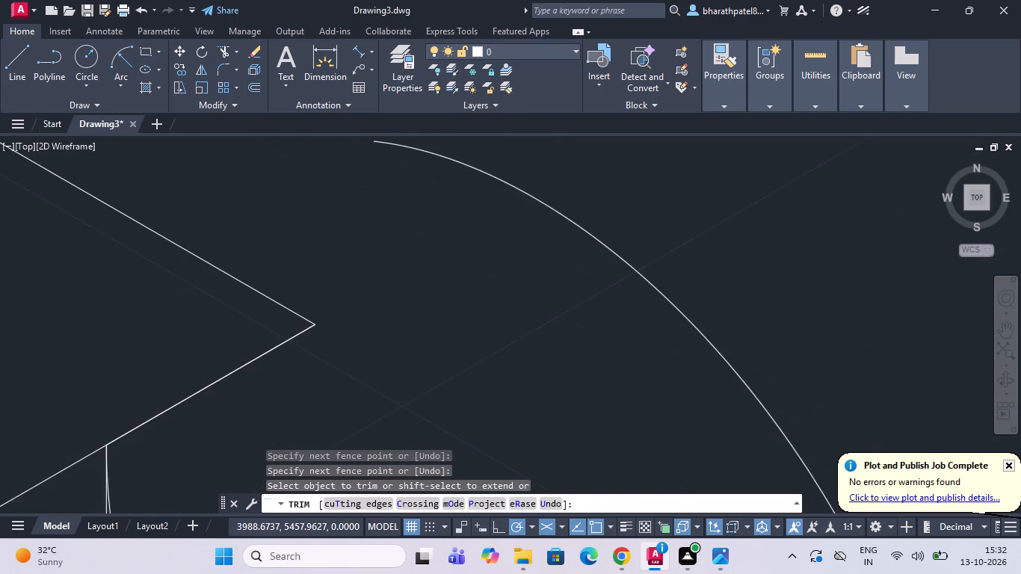
Trim away the entire old rear isocircle, including its remaining arc between the top face and the 30° line.
scroll(531, 220, "down", 3)
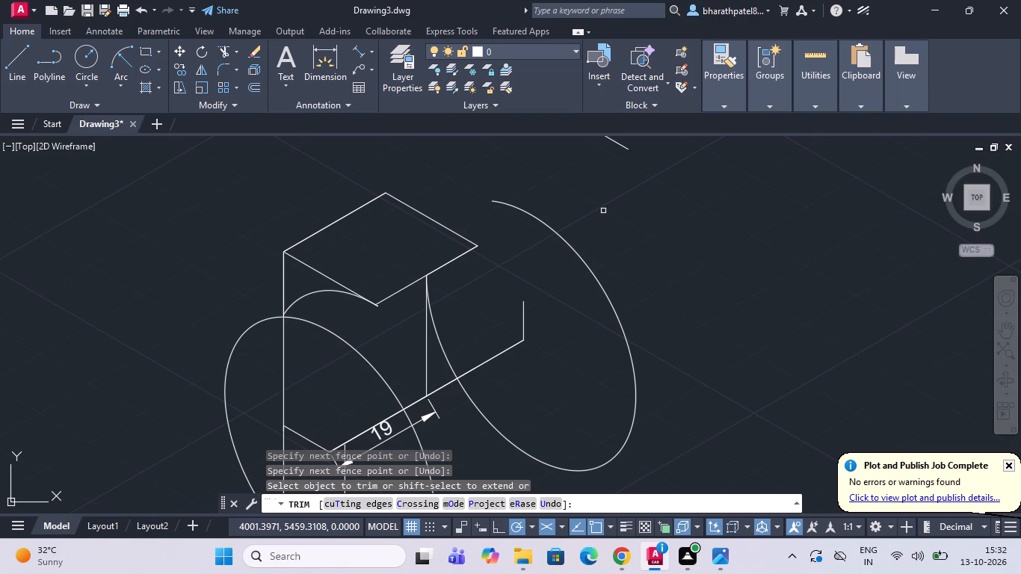
scroll(603, 211, "down", 1)
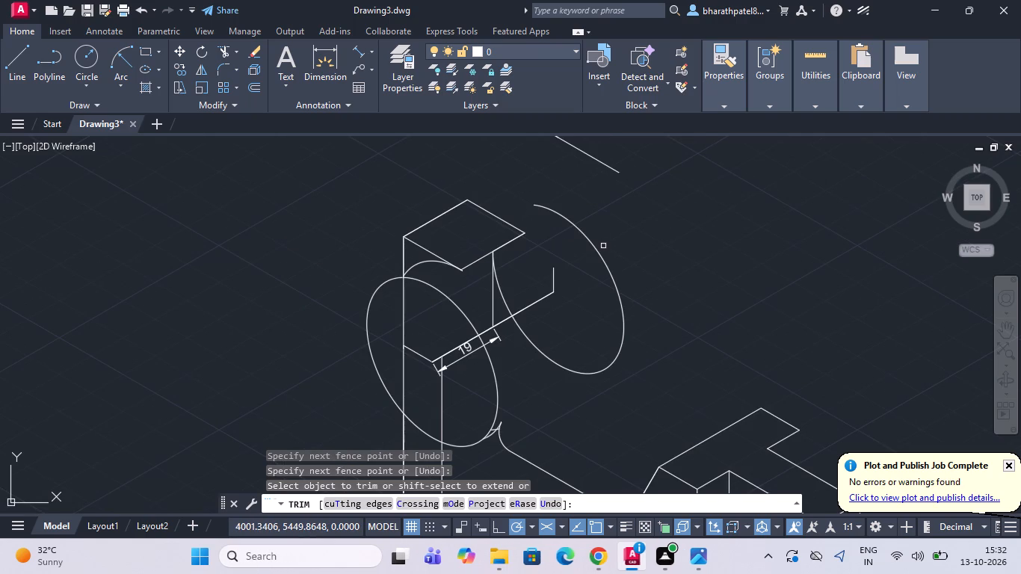
left_click_drag(603, 246, 594, 361)
scroll(594, 324, "up", 2)
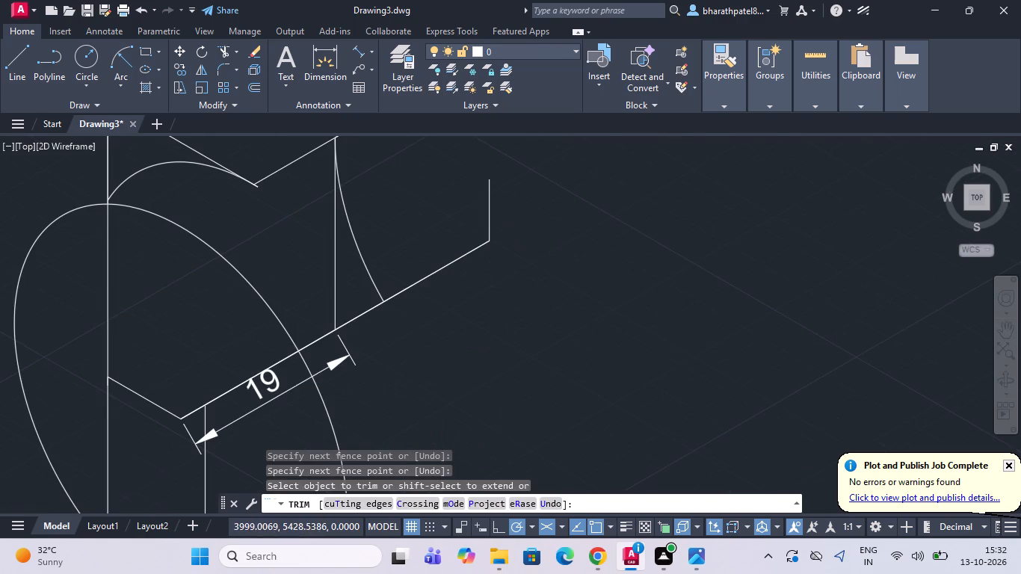
left_click(368, 290)
left_click(407, 257)
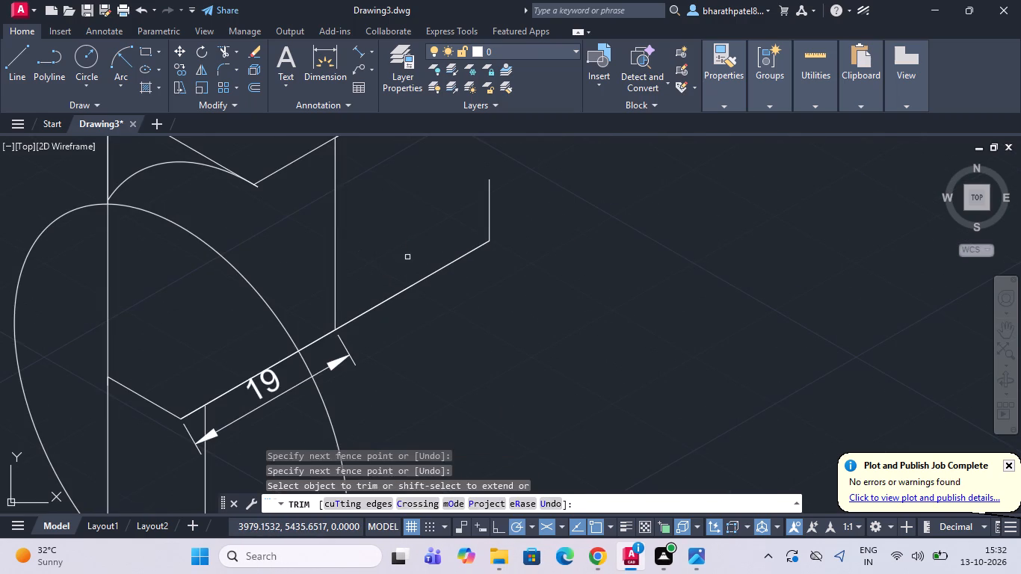
scroll(407, 257, "down", 2)
scroll(511, 212, "down", 2)
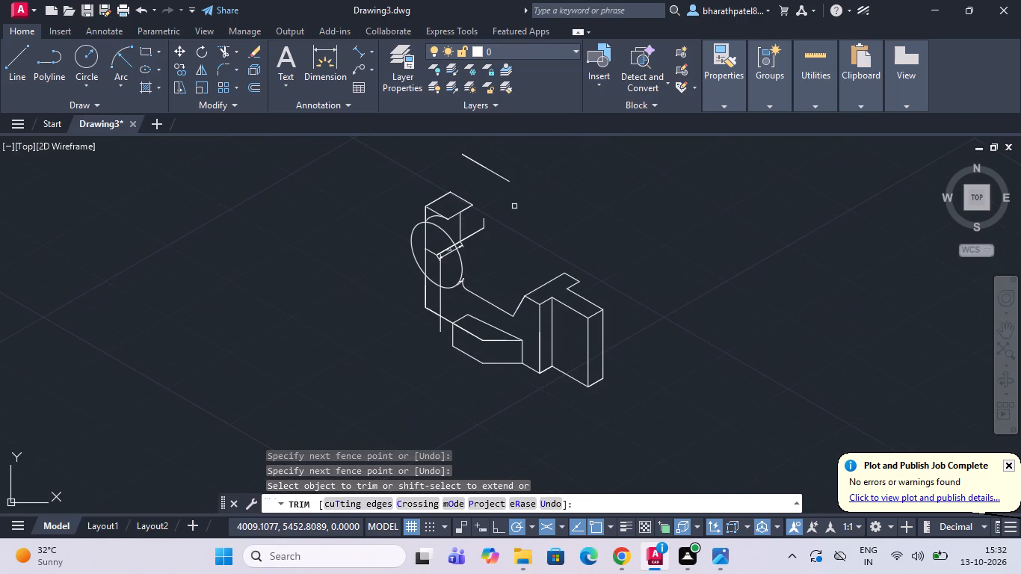
key("Escape")
Trim the short line pieces between the front isocircle's lower edge and the fillet arc of the sloping base edge.
scroll(426, 277, "up", 3)
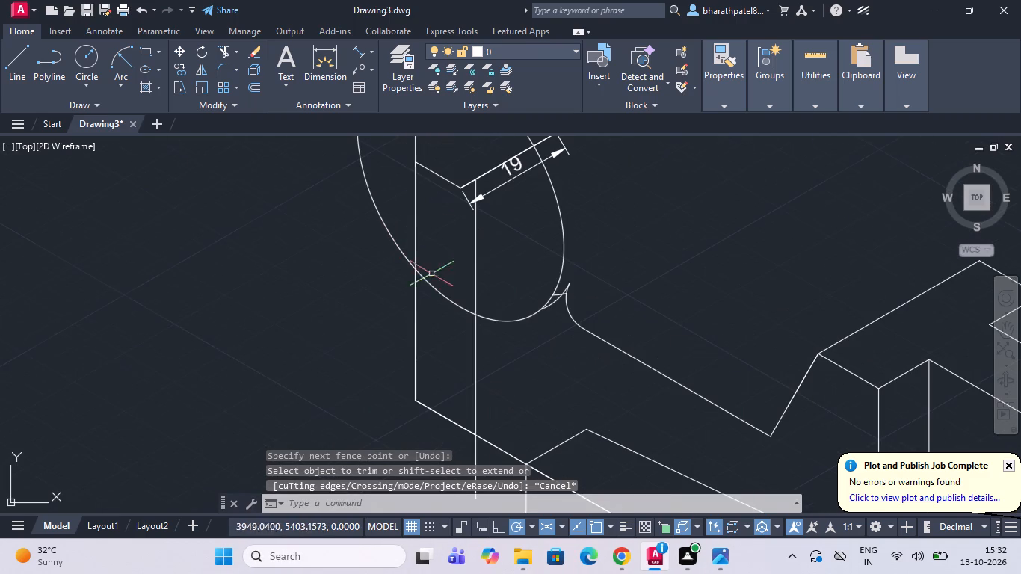
left_click(563, 239)
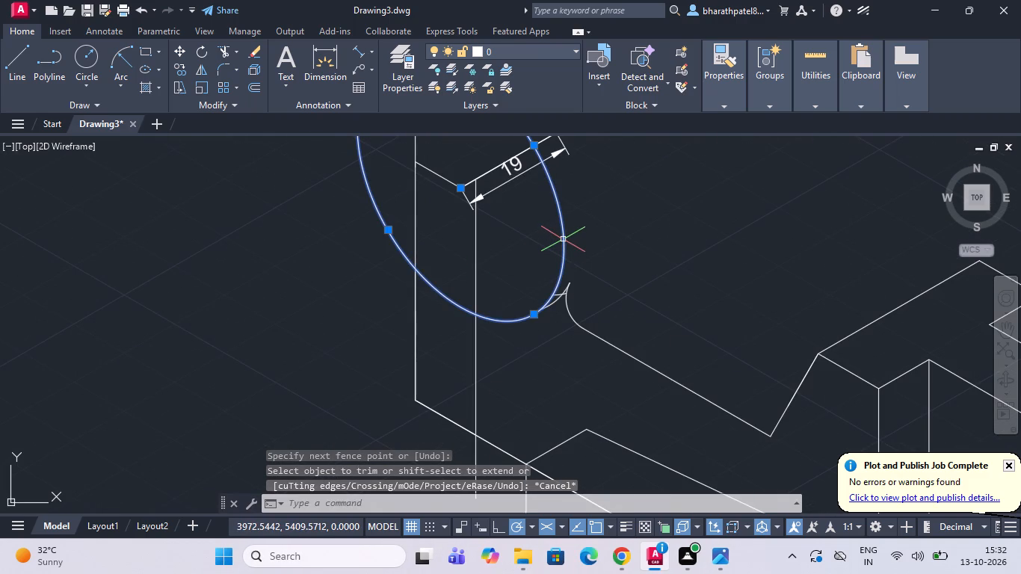
key("Escape")
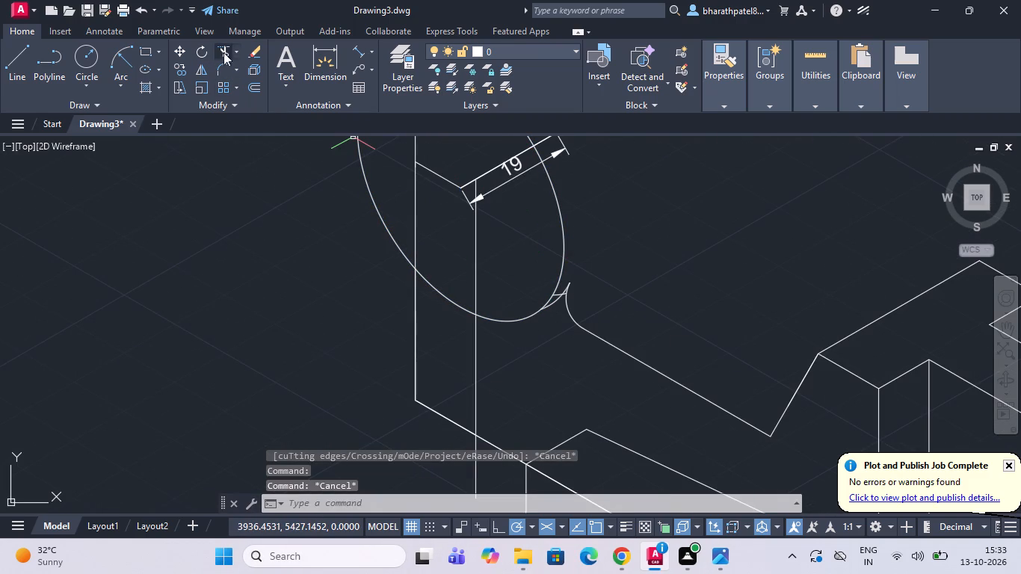
left_click(217, 54)
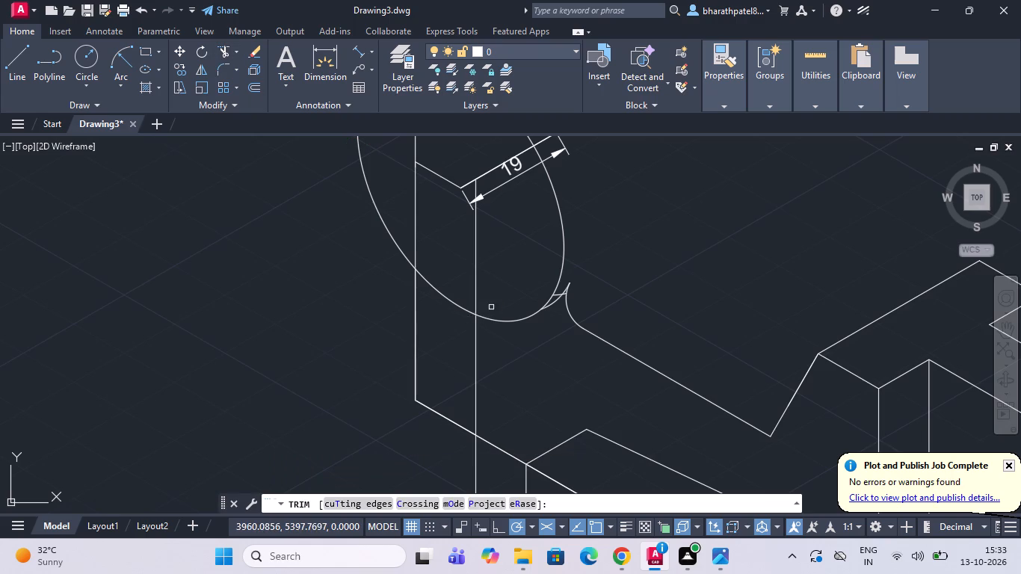
scroll(493, 307, "up", 4)
left_click_drag(904, 194, 901, 203)
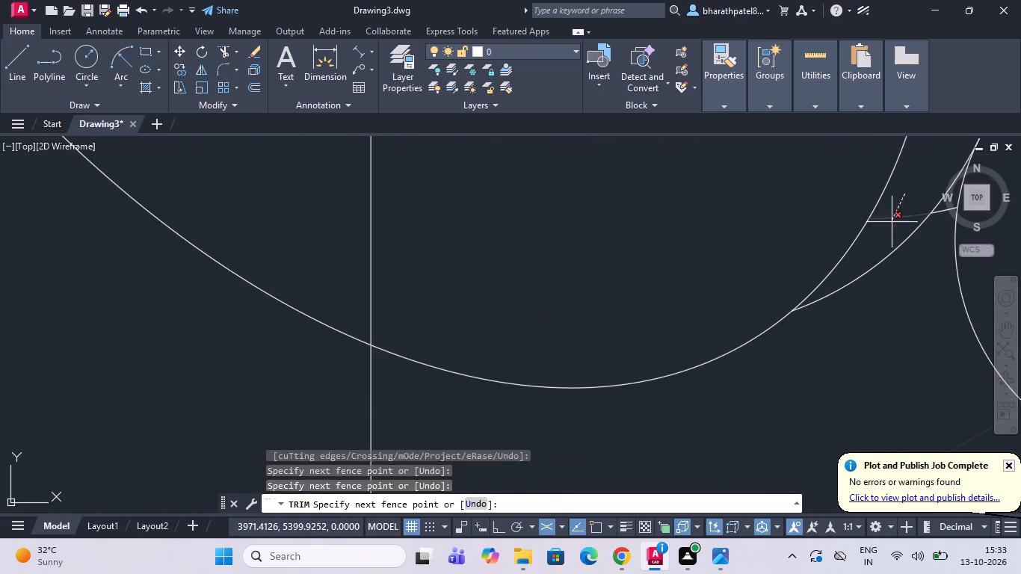
left_click(889, 229)
scroll(880, 278, "down", 2)
scroll(910, 243, "up", 3)
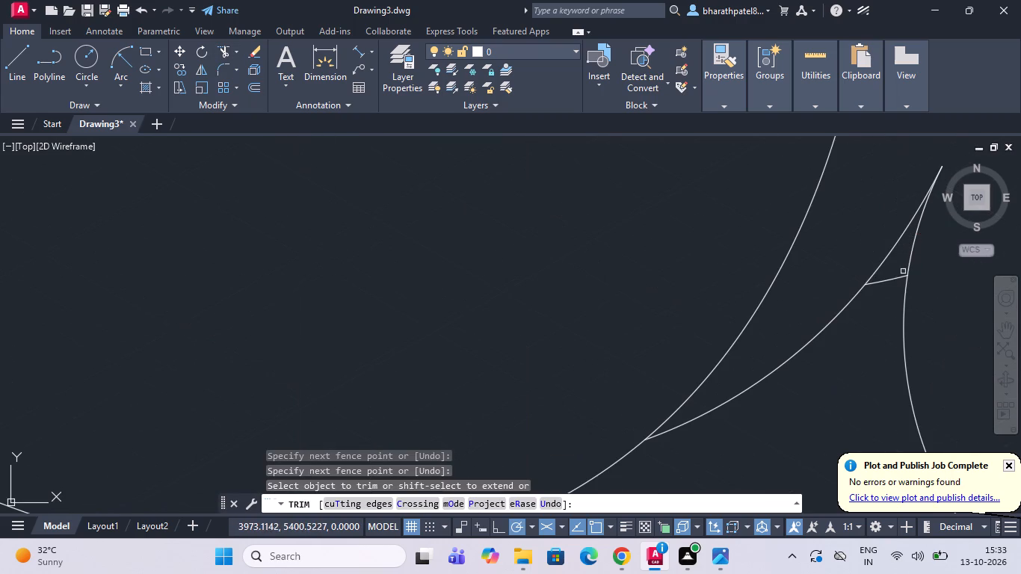
left_click_drag(895, 261, 888, 285)
left_click(879, 320)
scroll(879, 320, "down", 3)
scroll(780, 318, "down", 2)
left_click(807, 383)
scroll(845, 311, "down", 2)
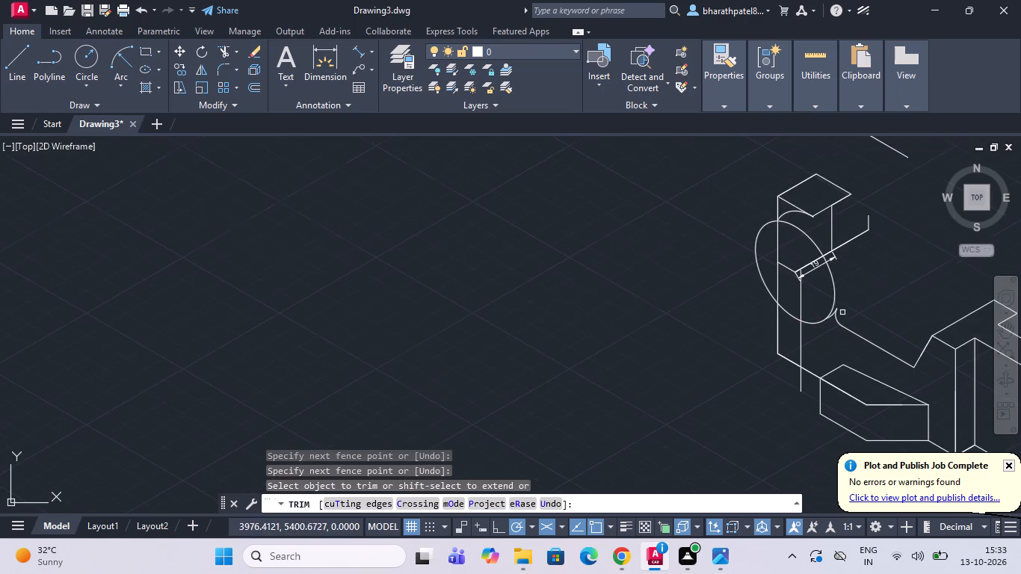
scroll(728, 315, "down", 1)
scroll(845, 274, "up", 3)
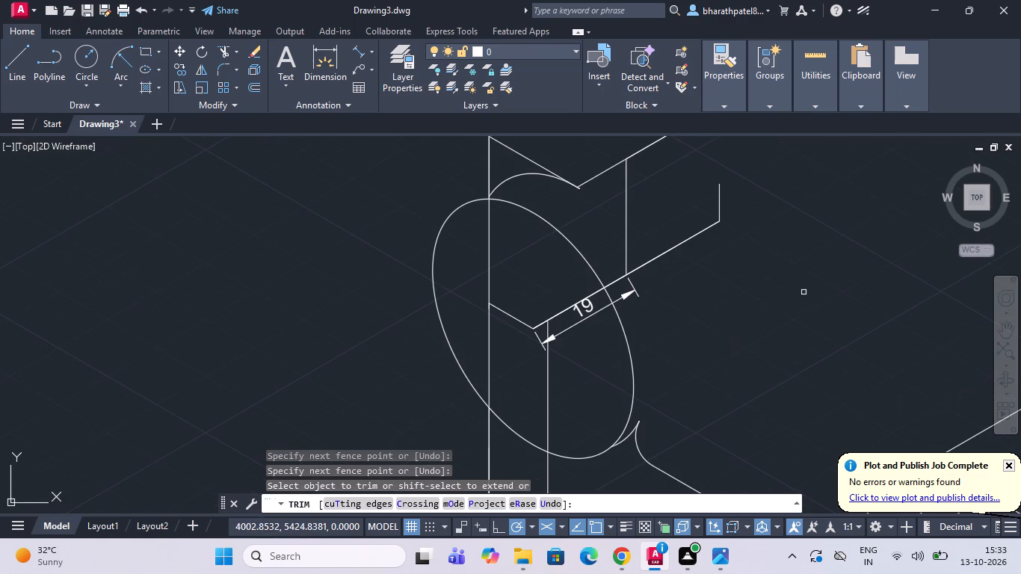
key("Escape")
Copy the front isocircle from its centre to the far end of the 30° line, at the foot of the short vertical.
left_click(632, 359)
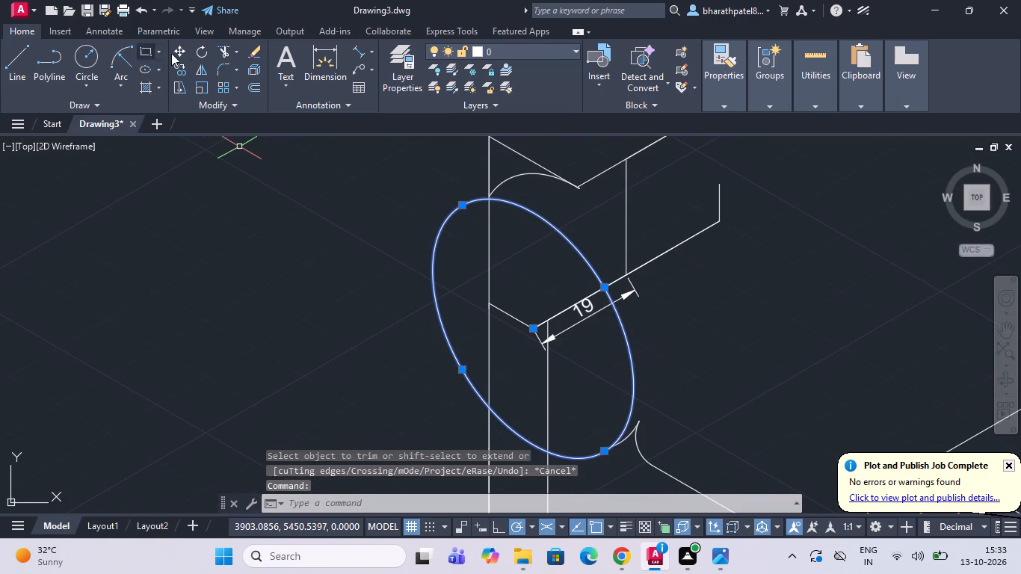
left_click(179, 67)
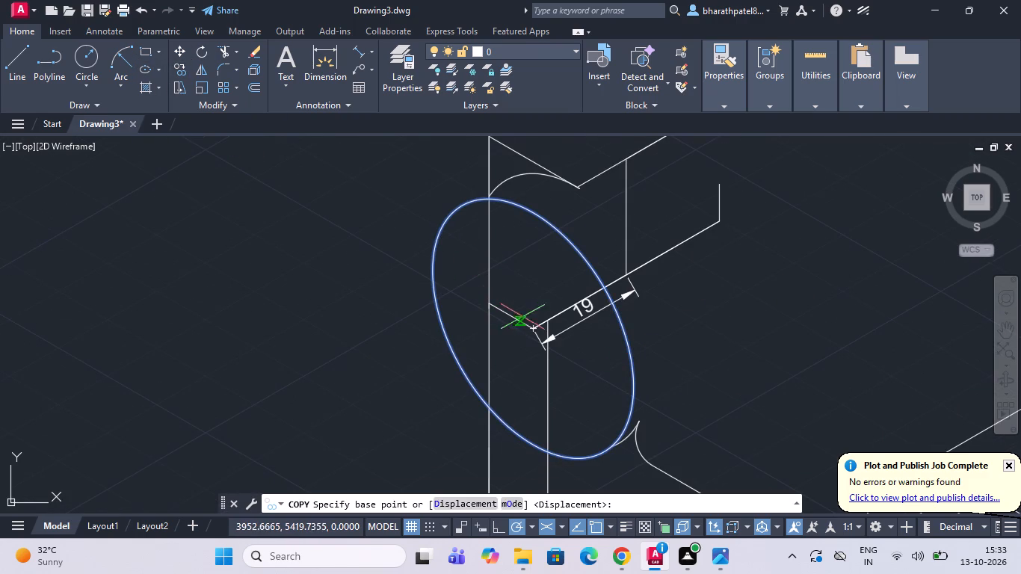
scroll(537, 325, "up", 2)
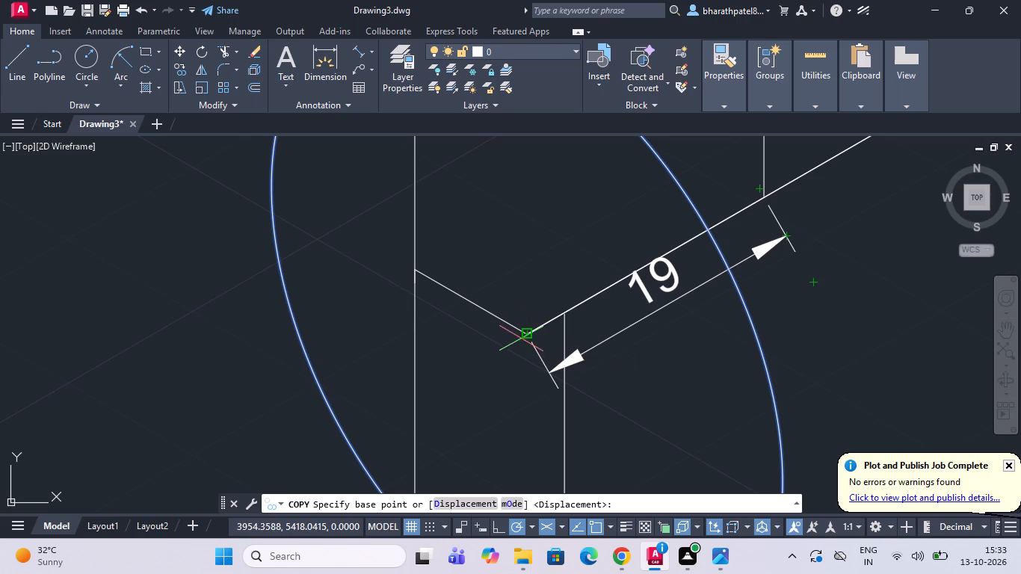
left_click(528, 335)
scroll(531, 333, "down", 3)
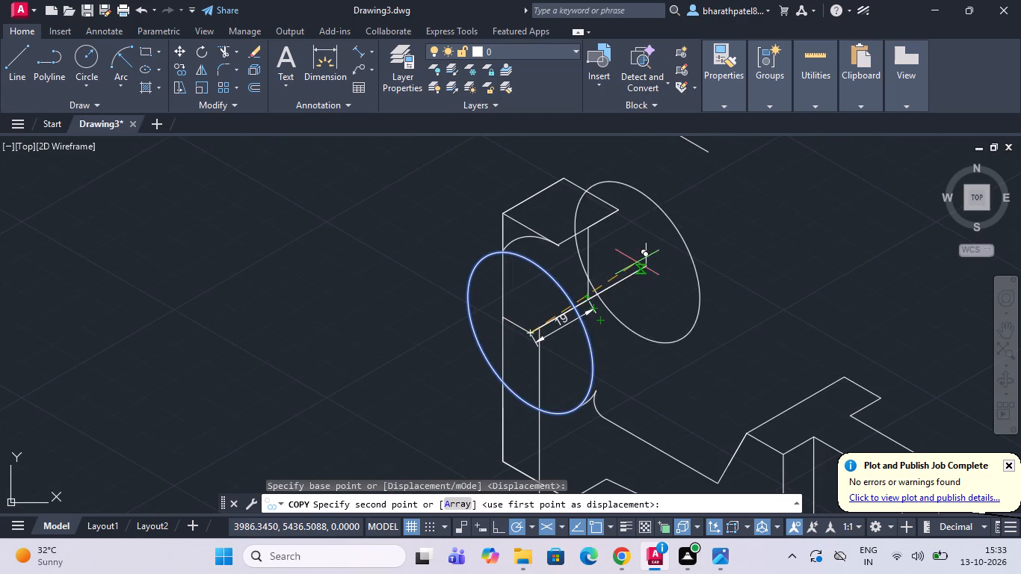
scroll(637, 262, "up", 4)
scroll(691, 290, "up", 3)
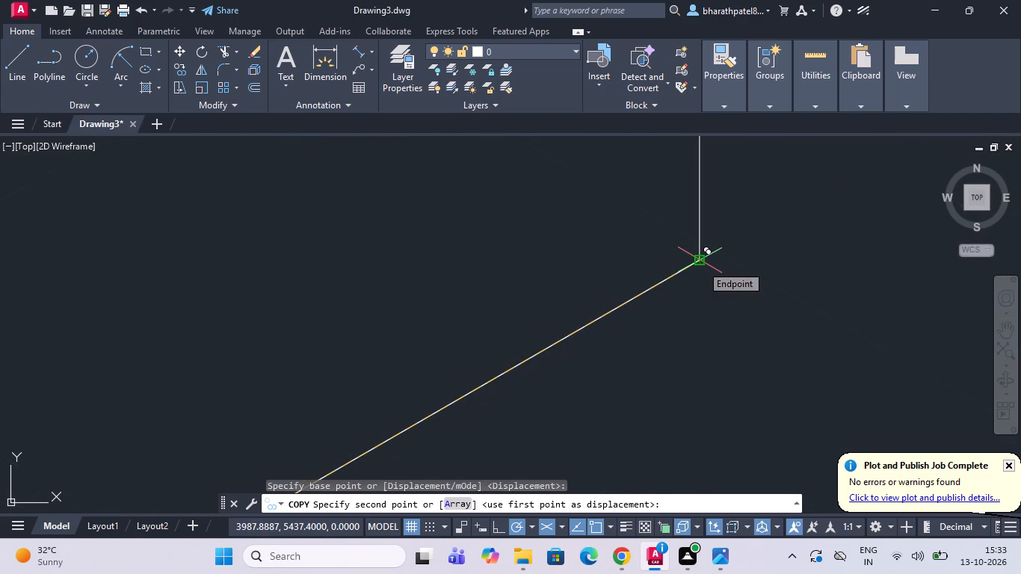
left_click(701, 265)
scroll(719, 303, "down", 6)
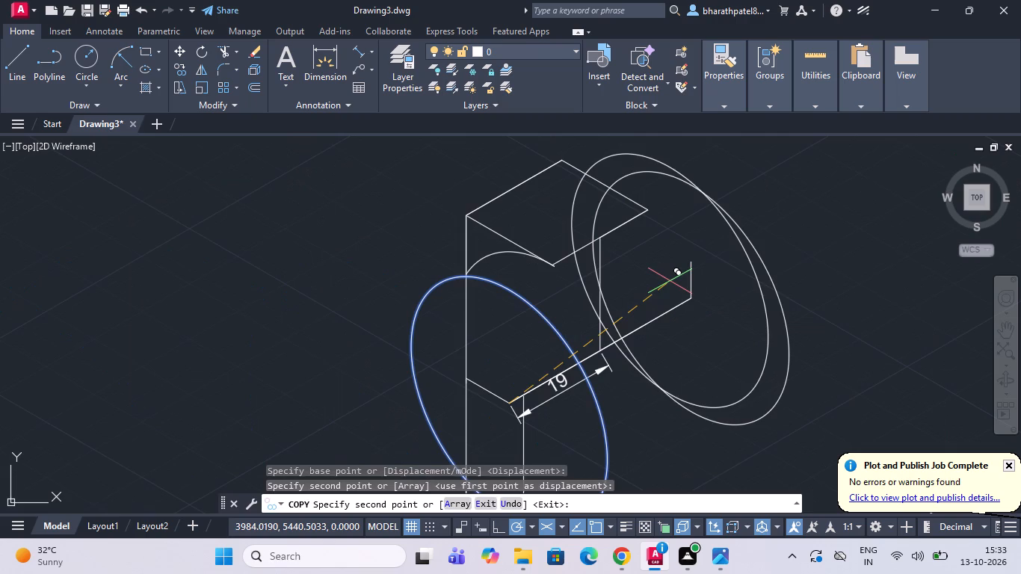
key("Escape")
Erase the loose sloping line floating above the top face and the rear isocircle.
scroll(670, 281, "down", 3)
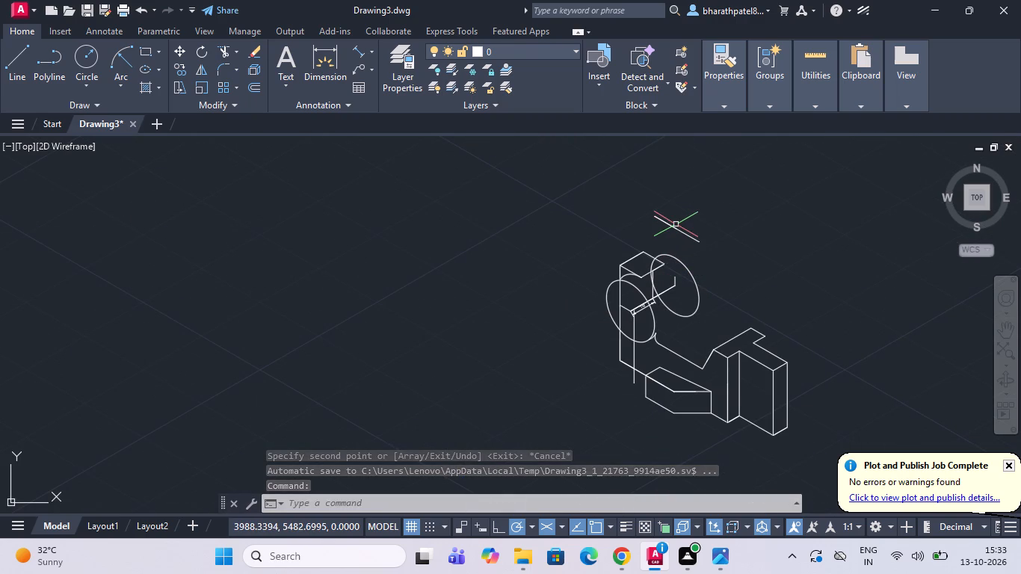
left_click(676, 224)
left_click(677, 229)
left_click(677, 232)
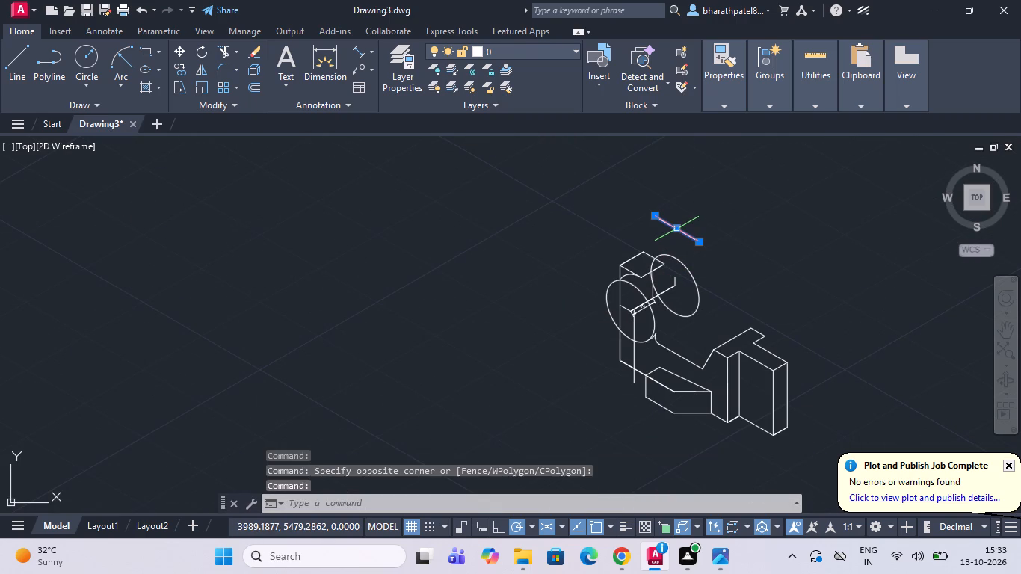
key("Delete")
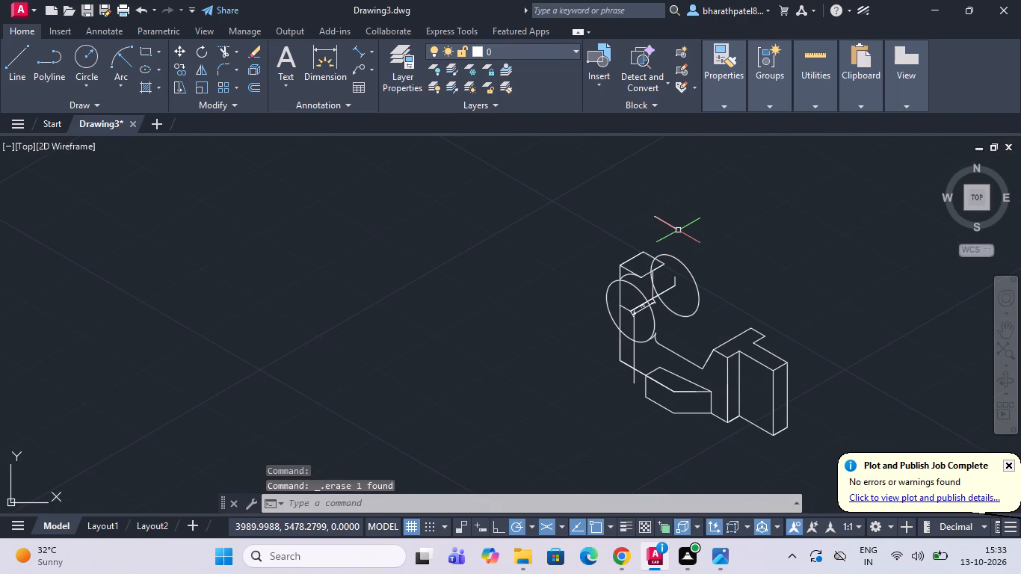
Trim away the leftover piece of loose sloping line above the top face.
scroll(712, 354, "up", 2)
scroll(712, 354, "down", 2)
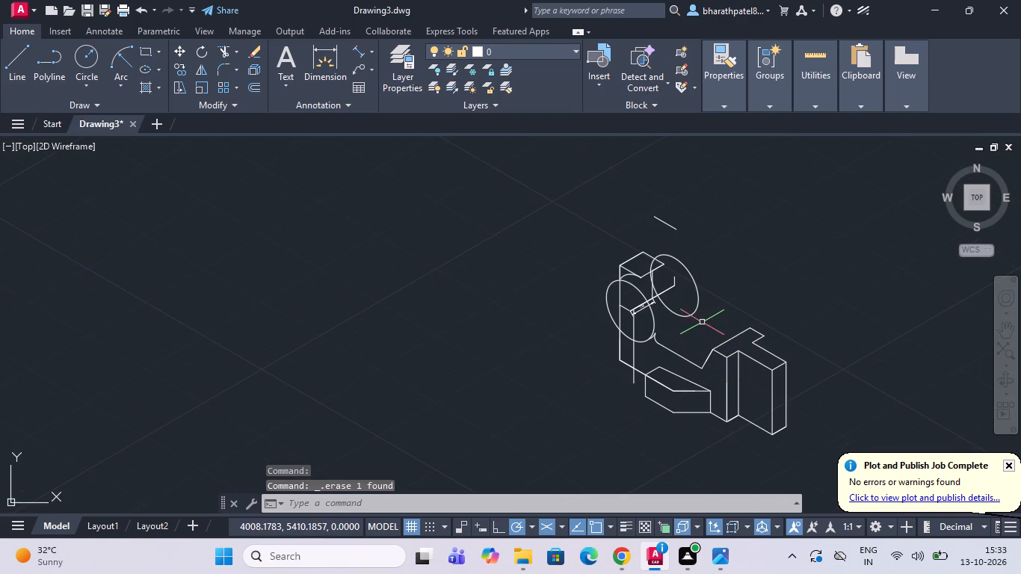
left_click(227, 49)
scroll(760, 292, "up", 2)
scroll(758, 294, "down", 1)
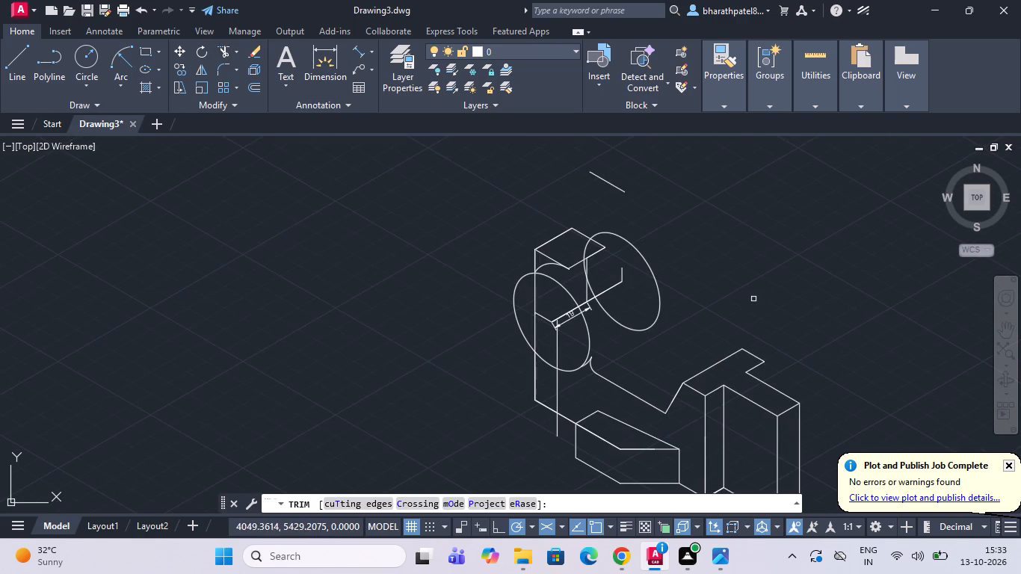
left_click_drag(635, 167, 610, 184)
left_click(600, 189)
scroll(623, 186, "down", 1)
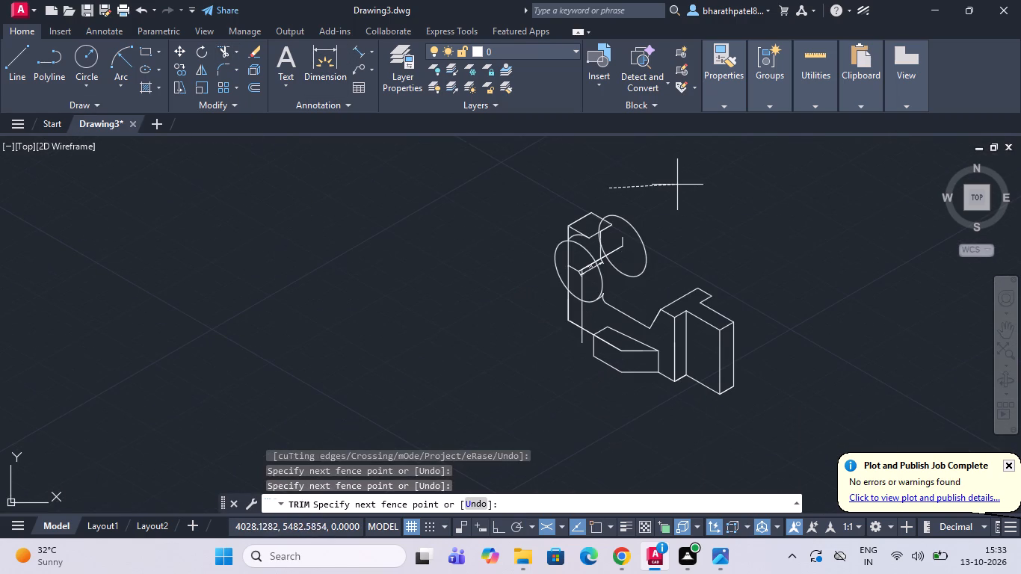
left_click(677, 185)
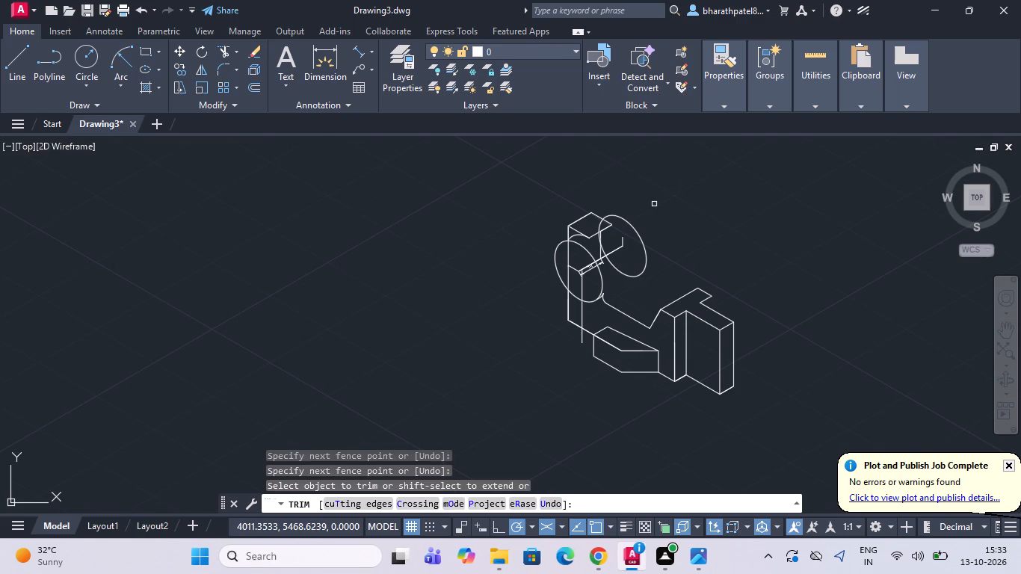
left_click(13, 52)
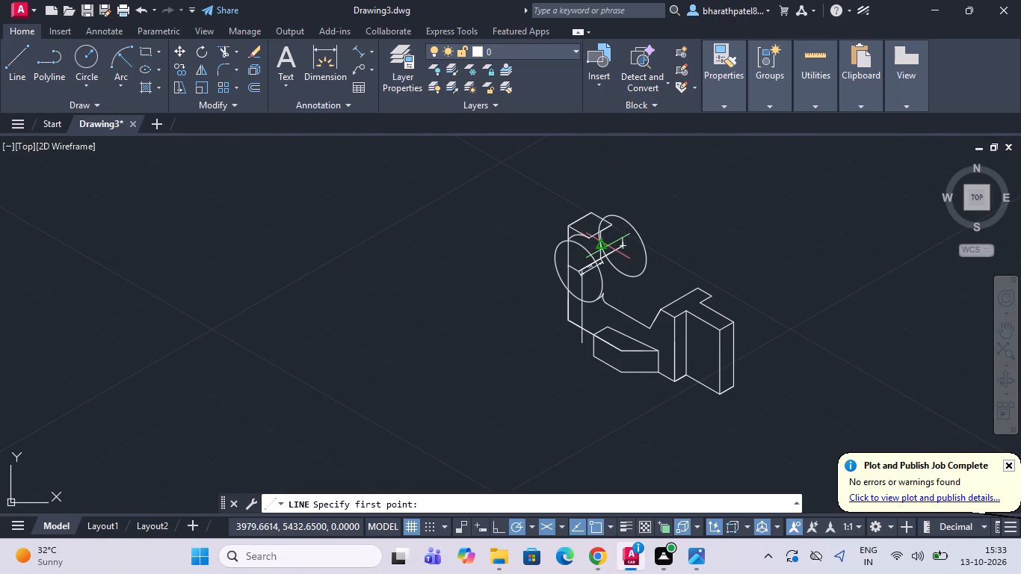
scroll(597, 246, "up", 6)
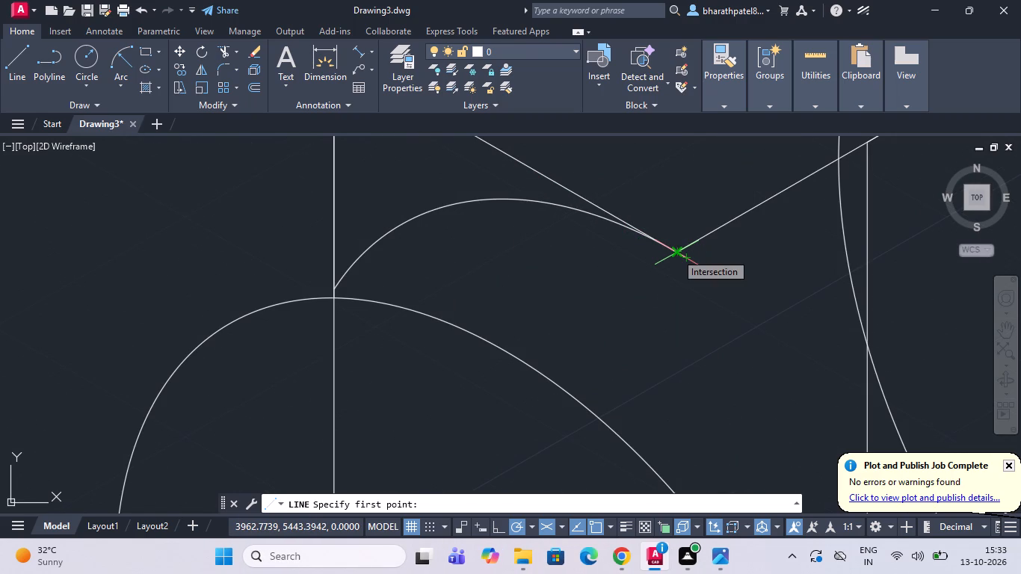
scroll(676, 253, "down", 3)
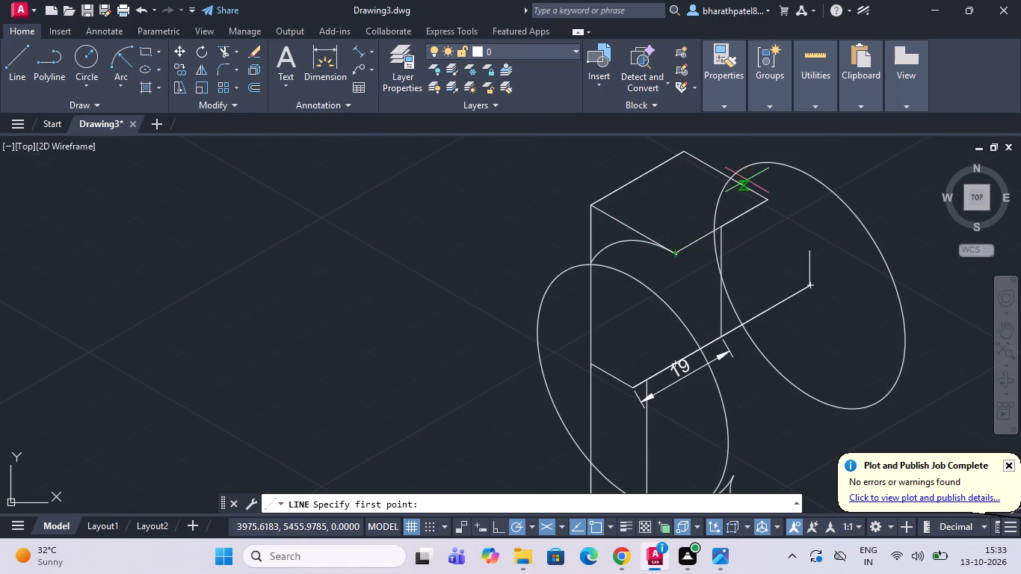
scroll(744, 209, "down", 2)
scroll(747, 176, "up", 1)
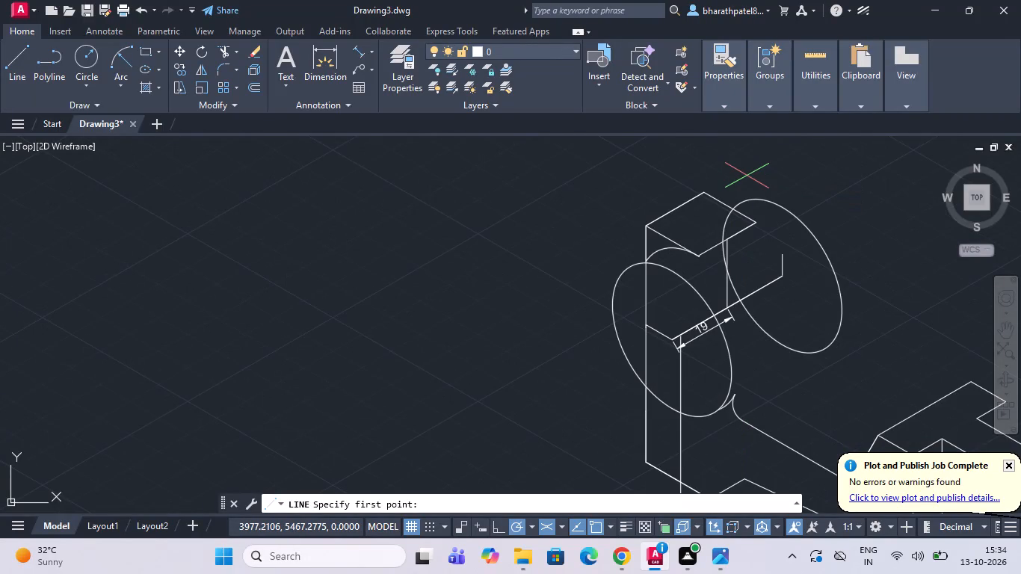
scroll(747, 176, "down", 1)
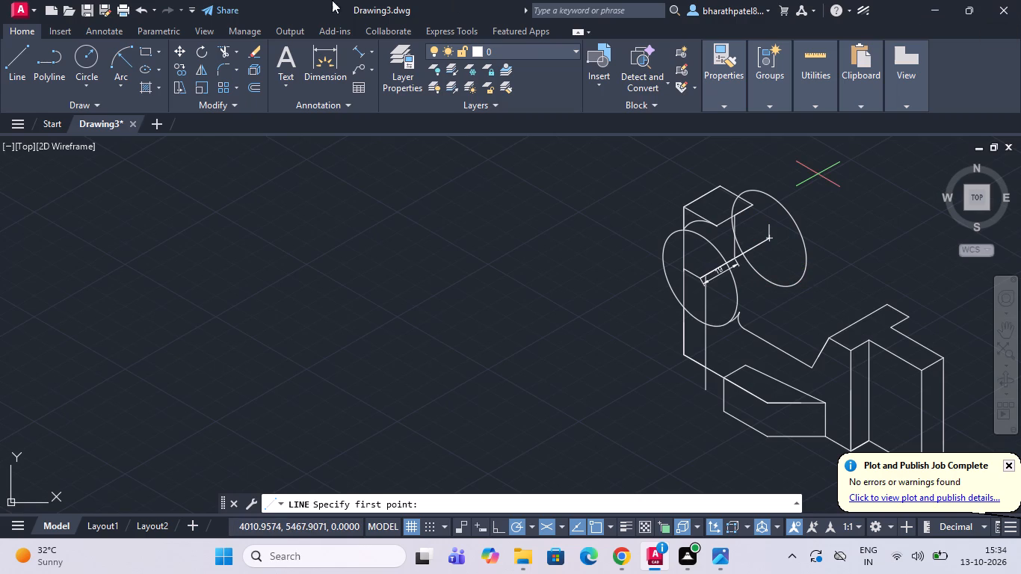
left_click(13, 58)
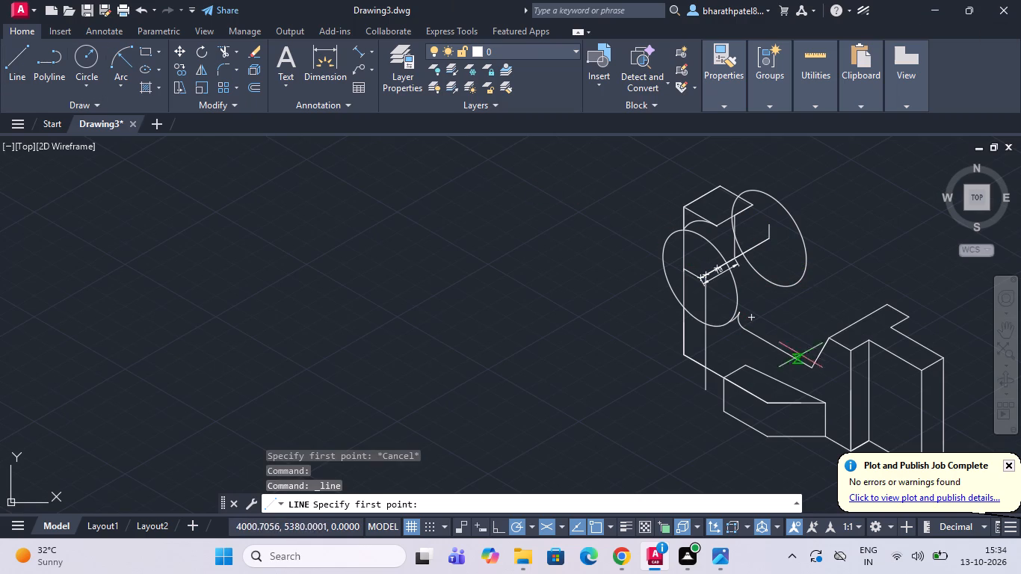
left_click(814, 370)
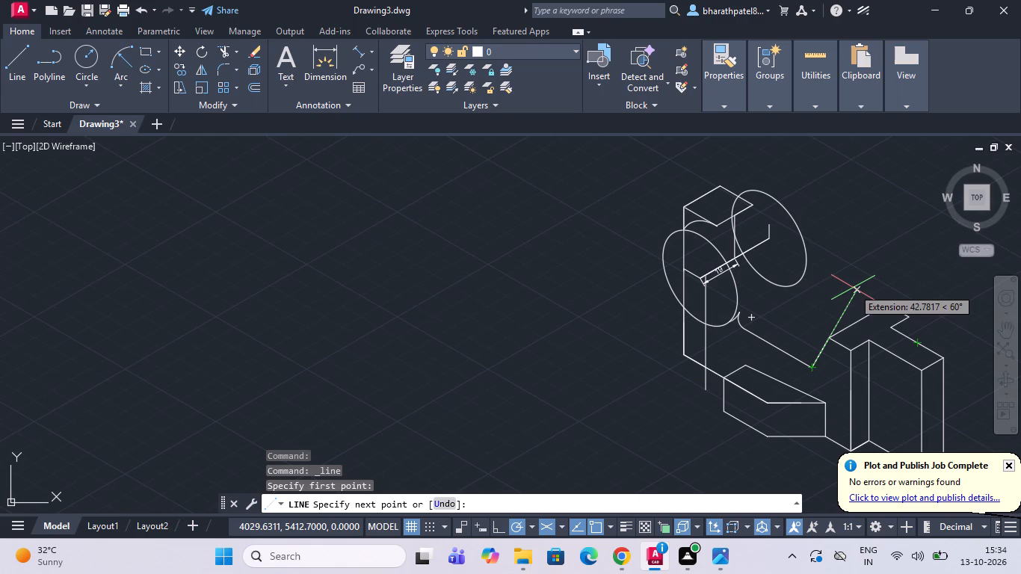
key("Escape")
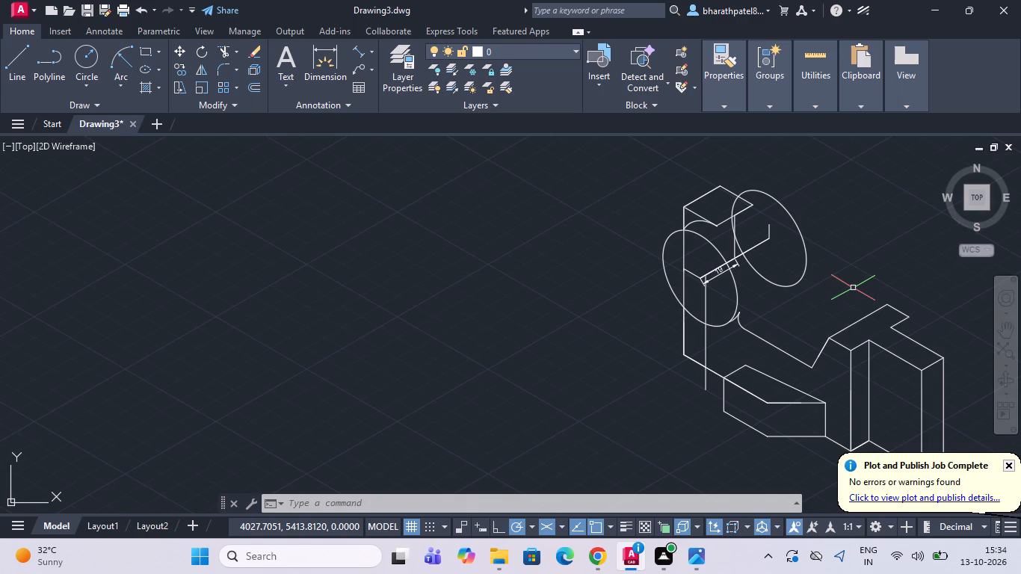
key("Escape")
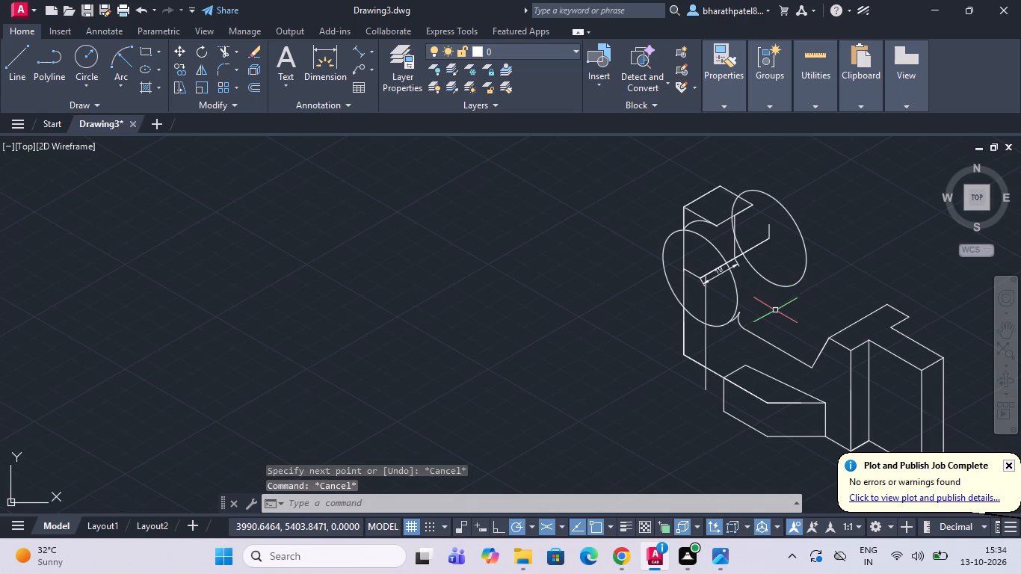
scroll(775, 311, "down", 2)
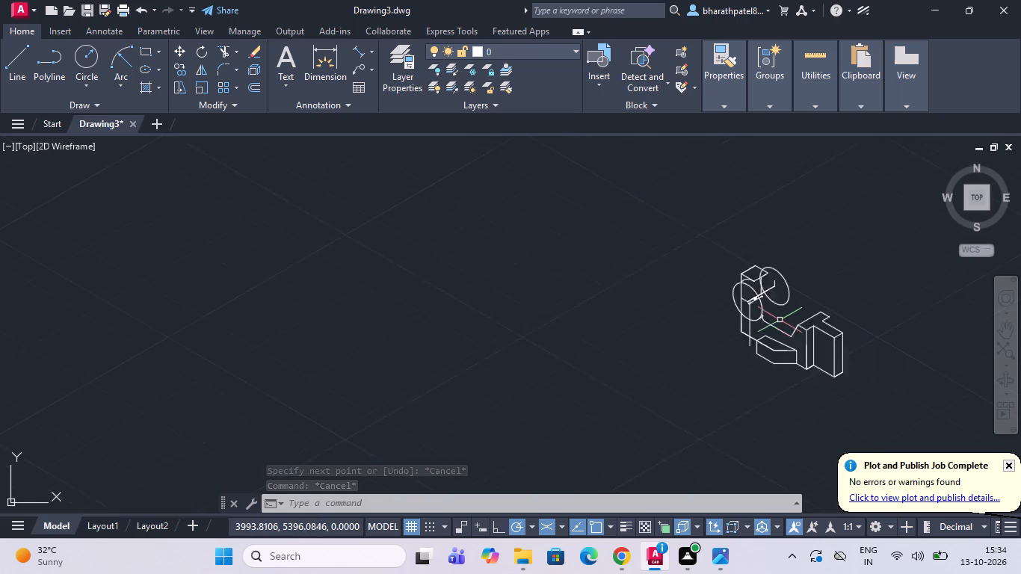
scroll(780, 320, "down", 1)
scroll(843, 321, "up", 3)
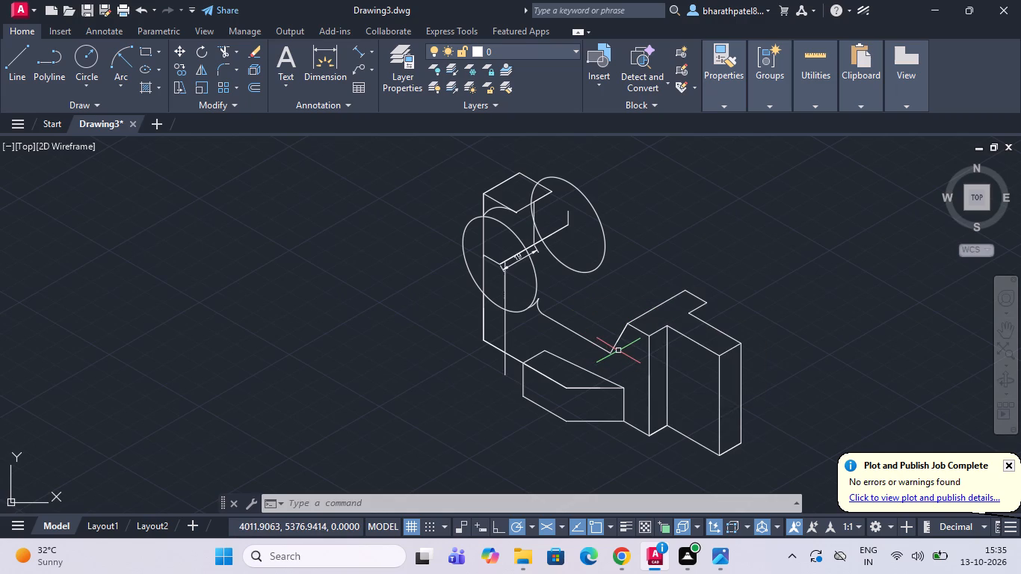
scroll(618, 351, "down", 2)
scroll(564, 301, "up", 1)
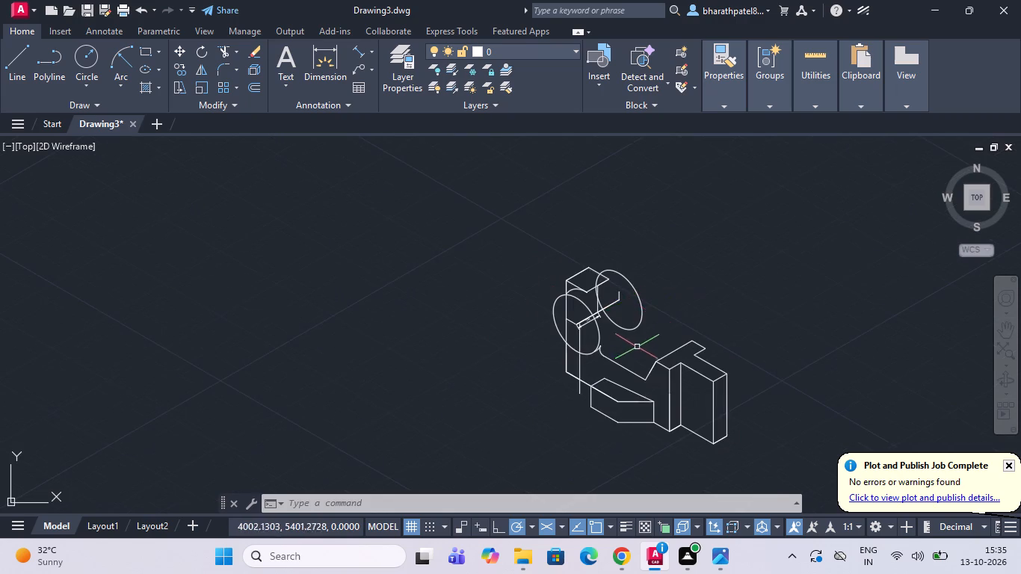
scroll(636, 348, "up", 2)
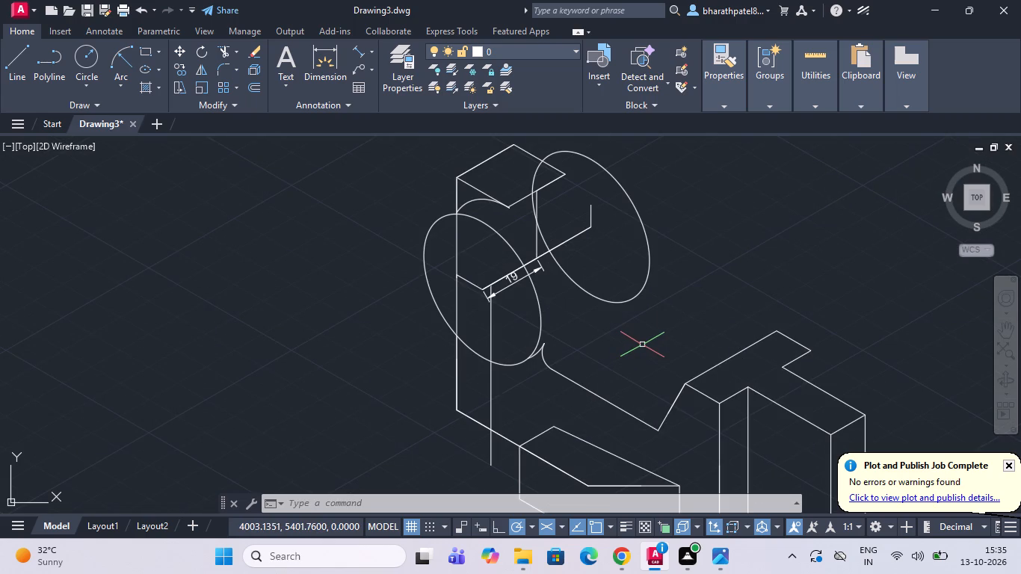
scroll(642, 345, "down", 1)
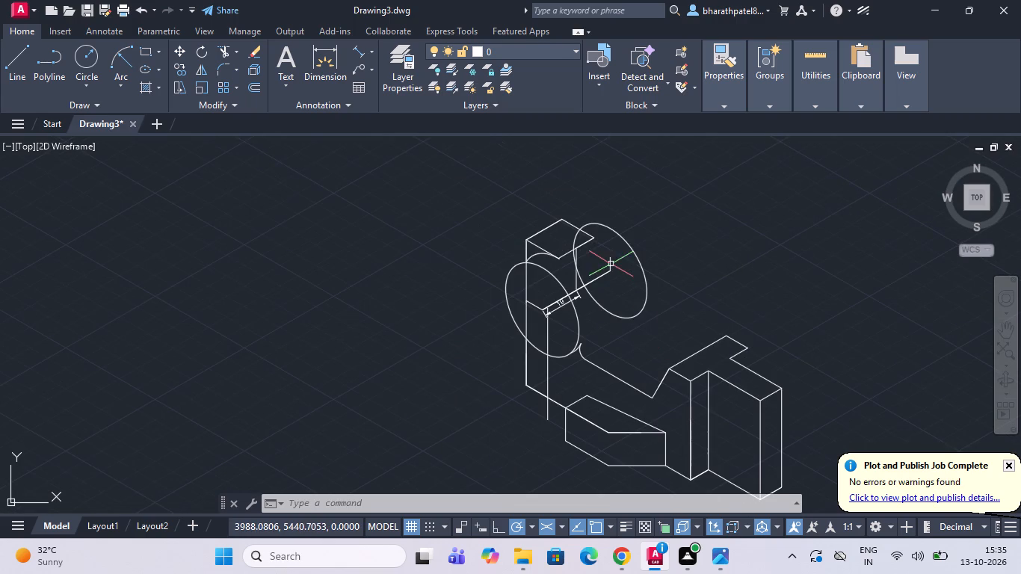
Trim the rear isocircle's arc crossing the top face and the small arc between that face and the vertical line below it.
scroll(607, 260, "up", 1)
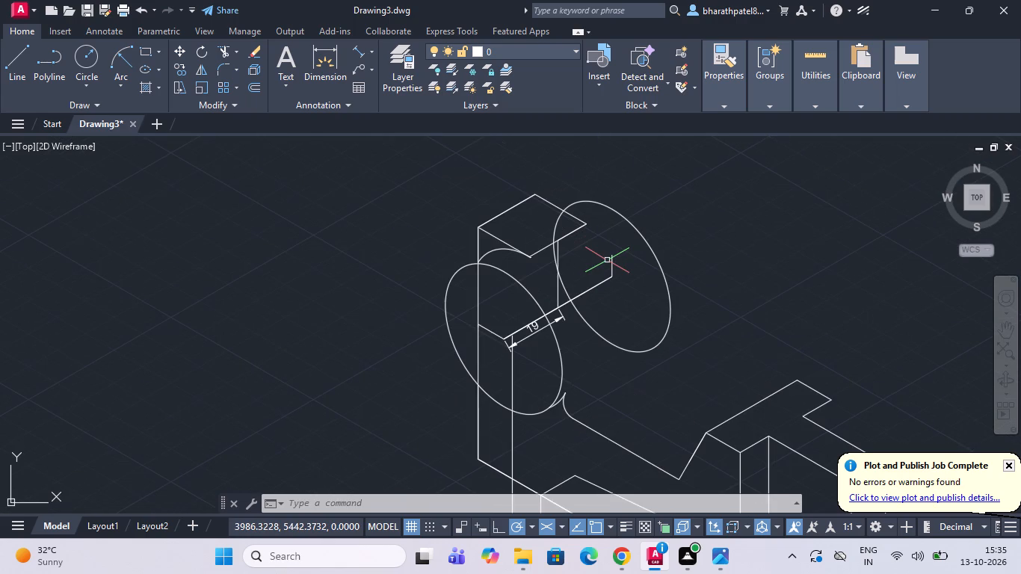
left_click(223, 52)
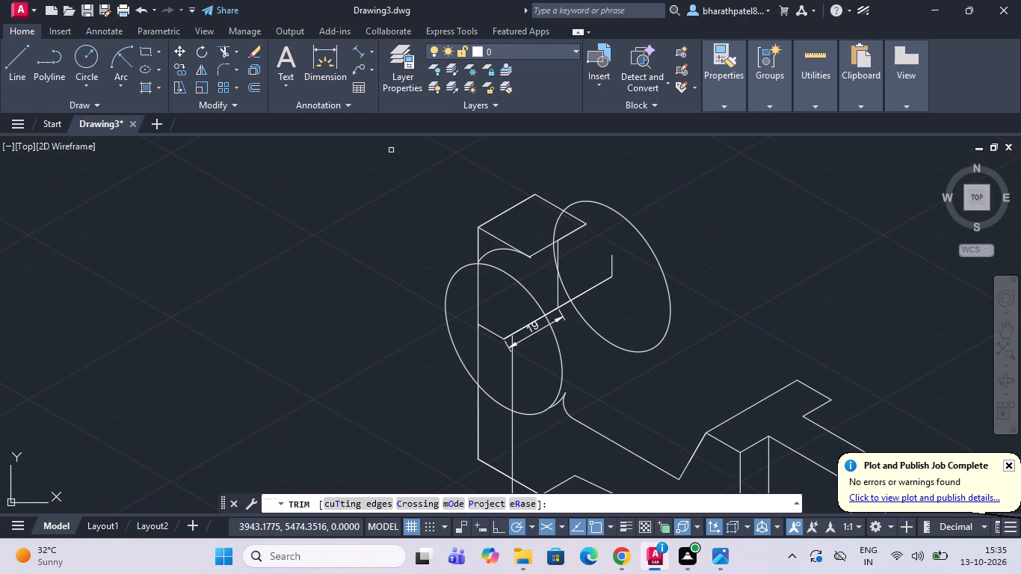
left_click(553, 226)
scroll(549, 261, "up", 1)
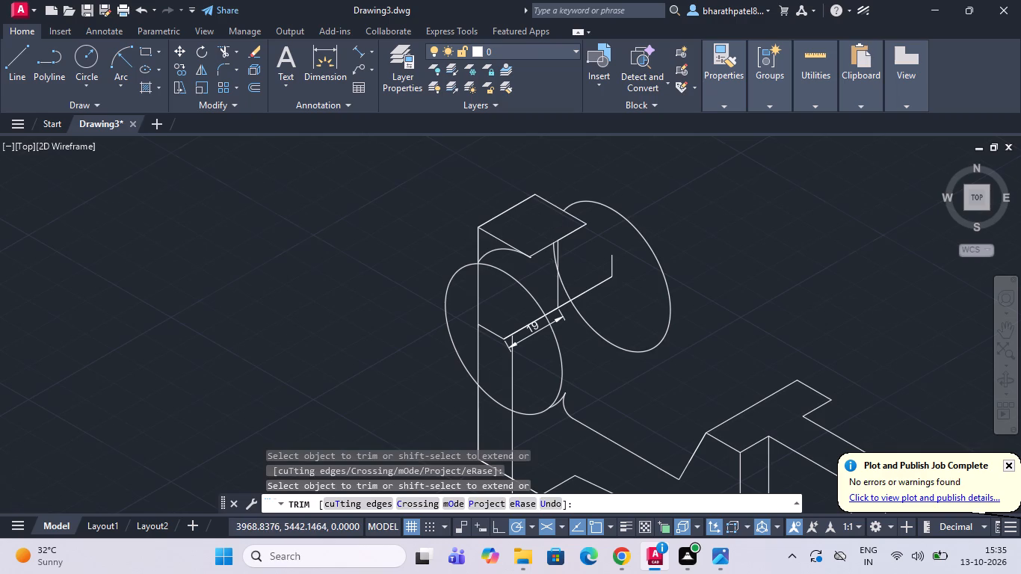
scroll(549, 261, "up", 2)
left_click(570, 229)
scroll(570, 229, "down", 3)
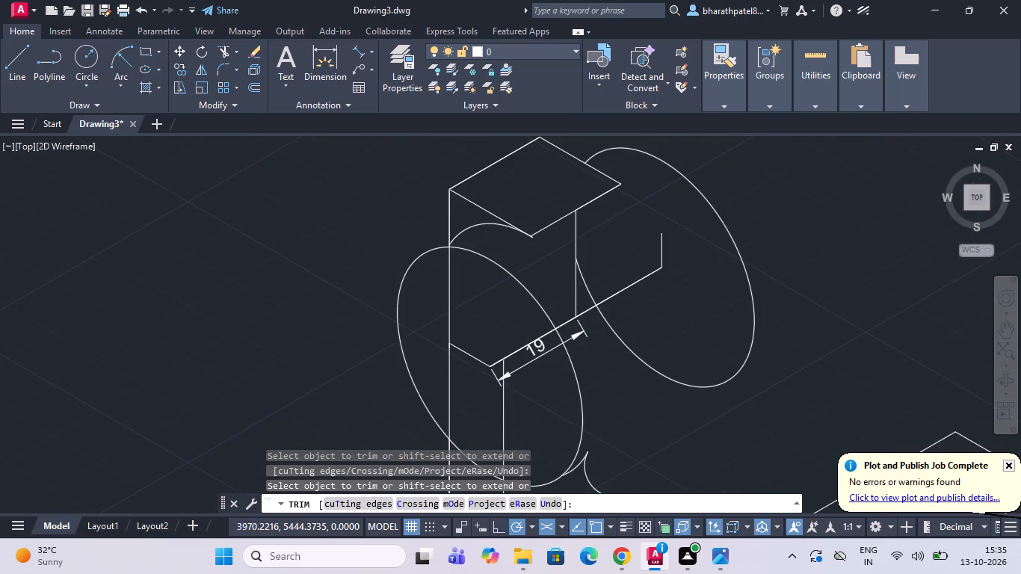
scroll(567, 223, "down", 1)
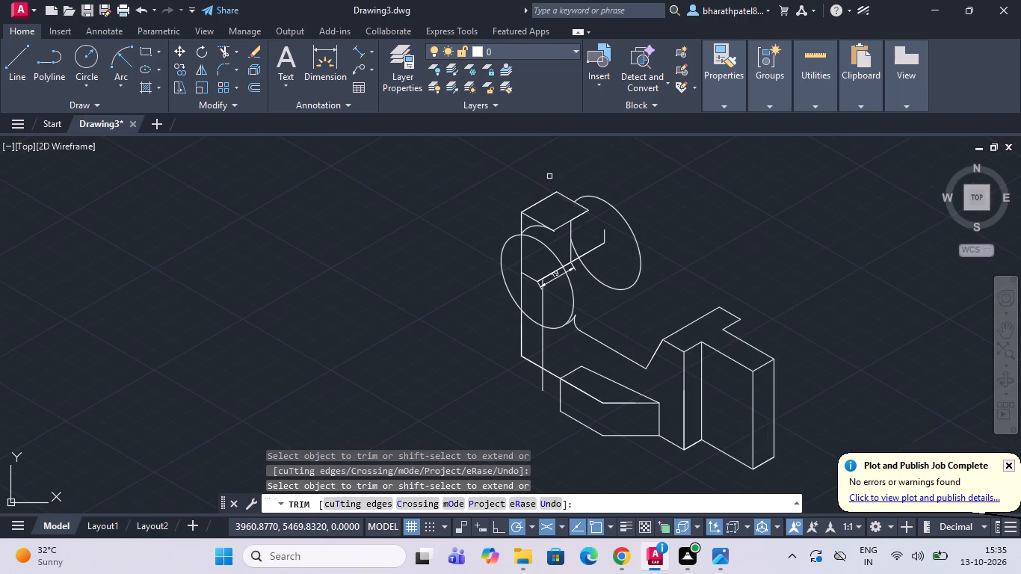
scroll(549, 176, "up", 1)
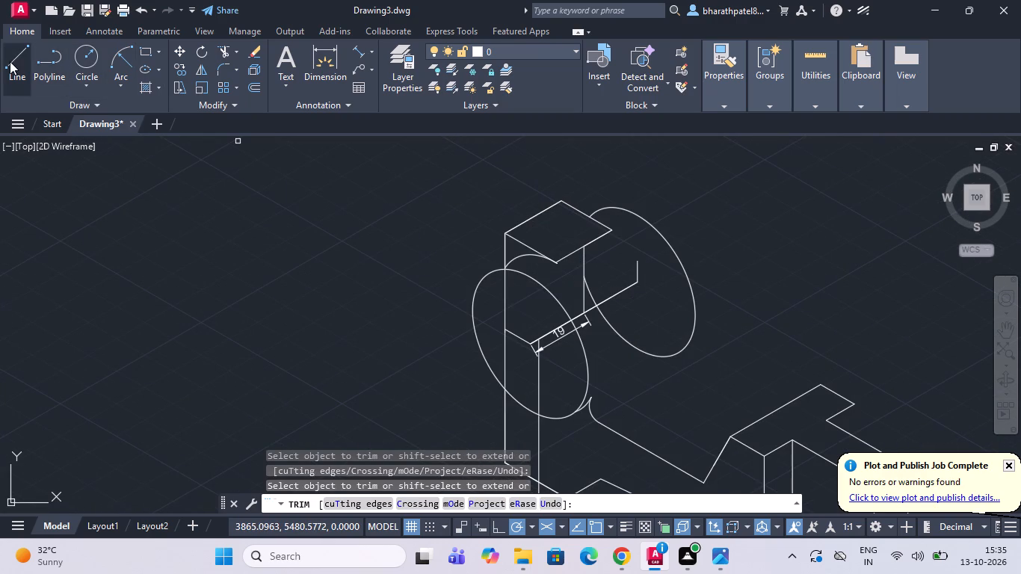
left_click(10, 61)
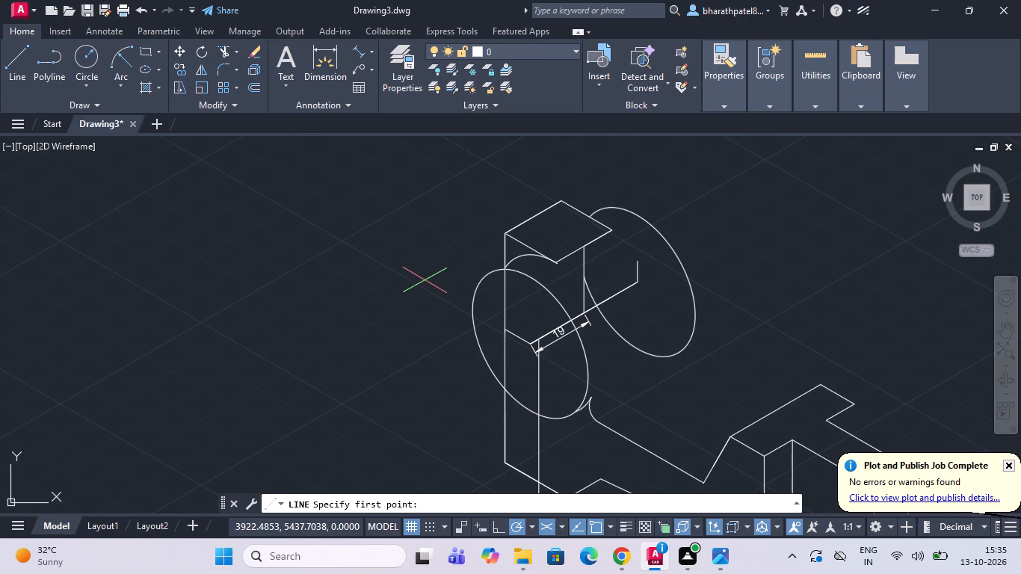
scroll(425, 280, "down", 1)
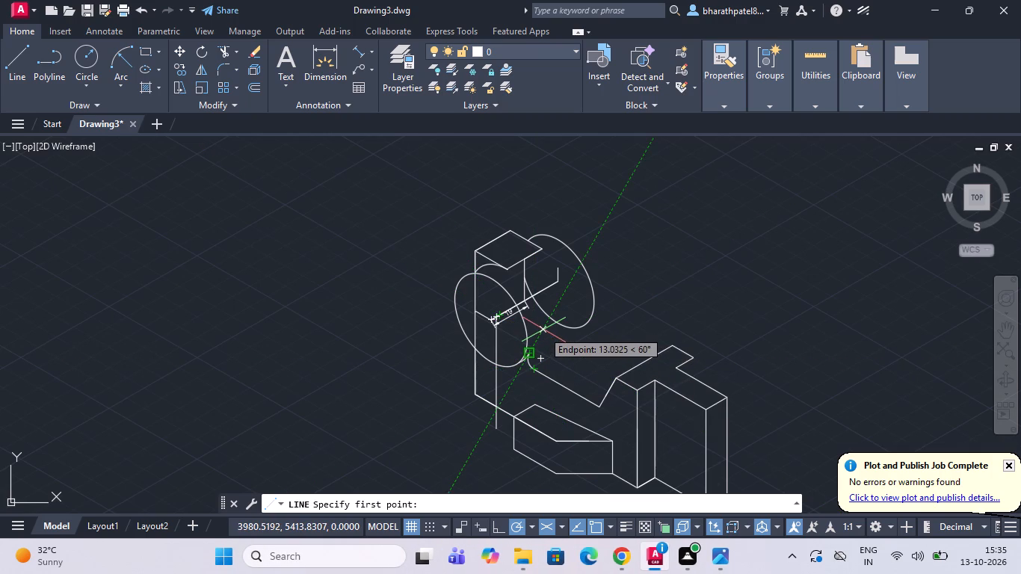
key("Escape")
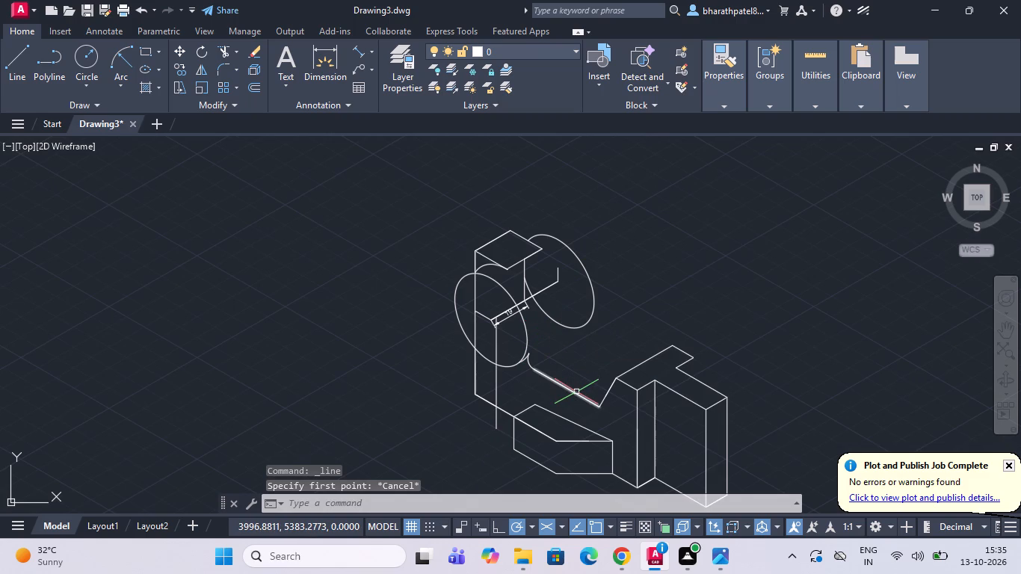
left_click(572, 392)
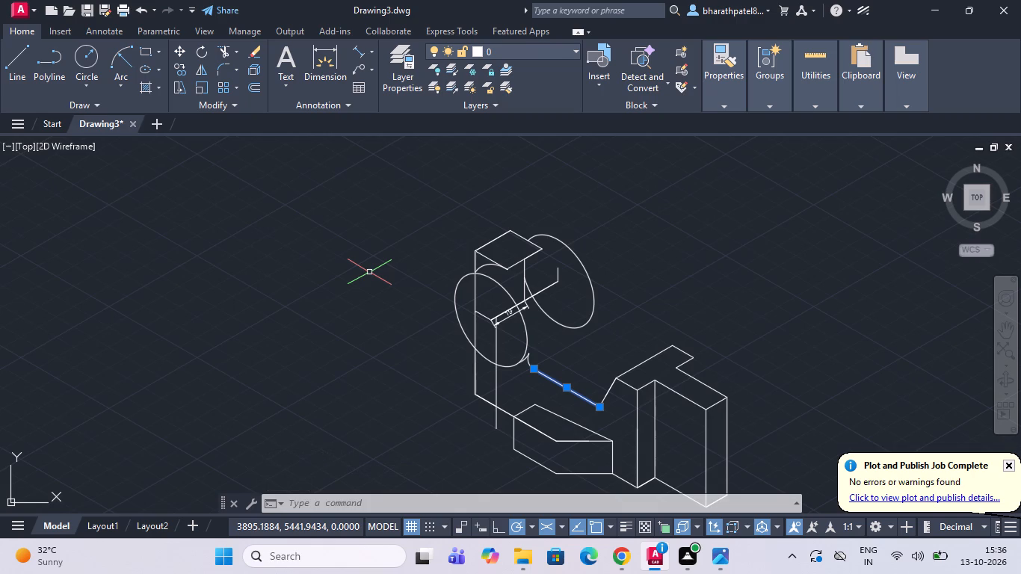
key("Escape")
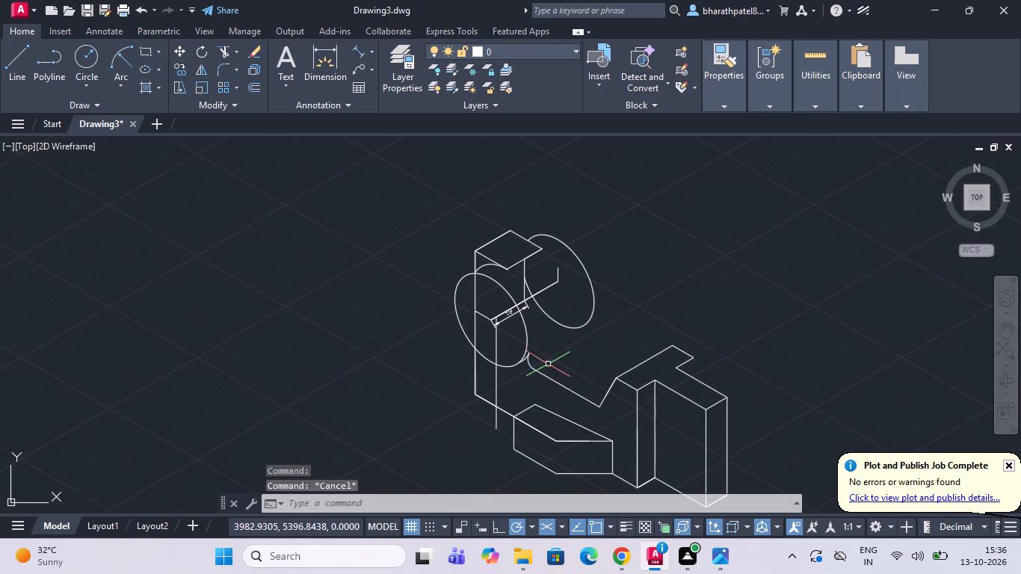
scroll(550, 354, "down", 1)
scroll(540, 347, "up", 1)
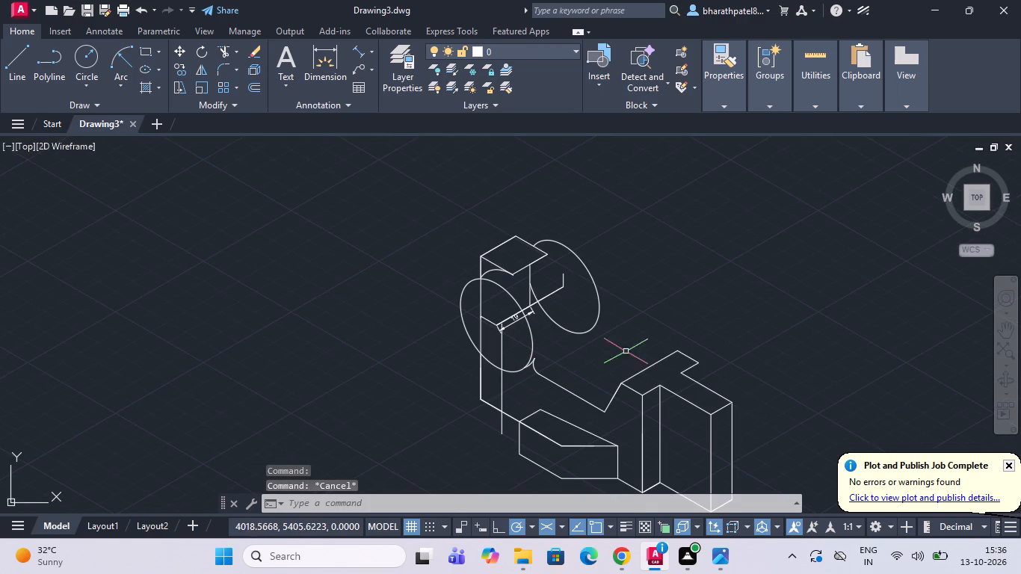
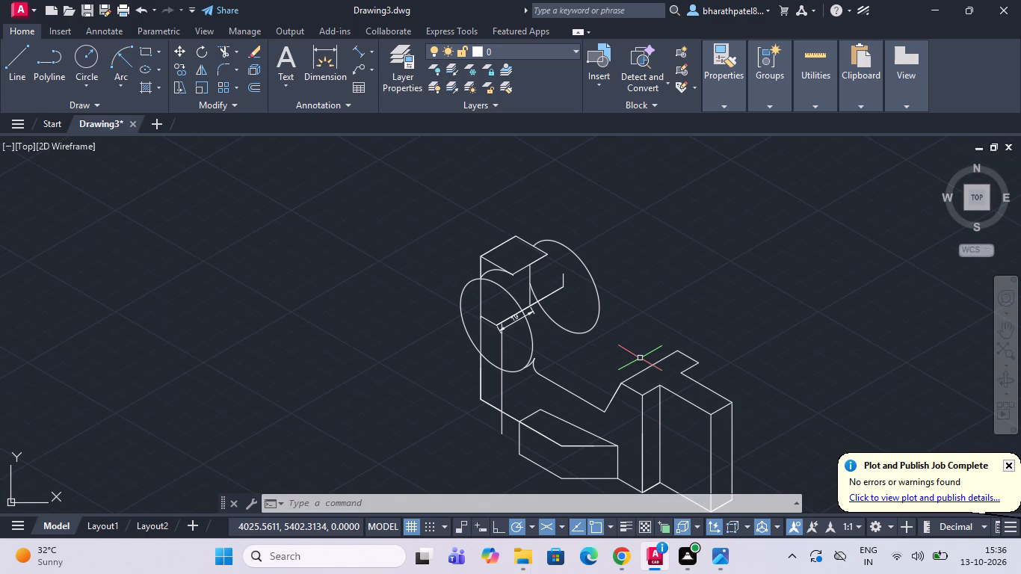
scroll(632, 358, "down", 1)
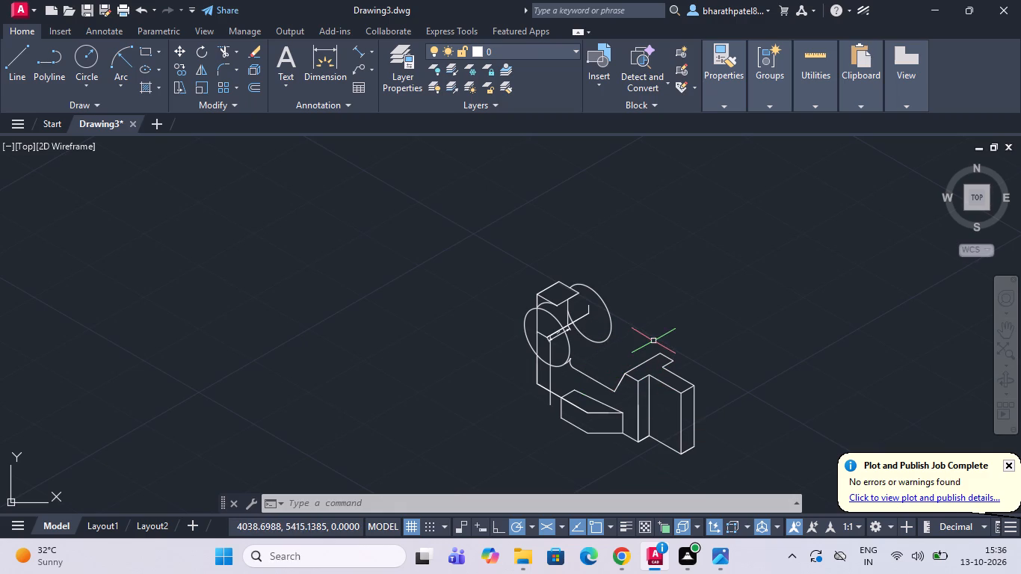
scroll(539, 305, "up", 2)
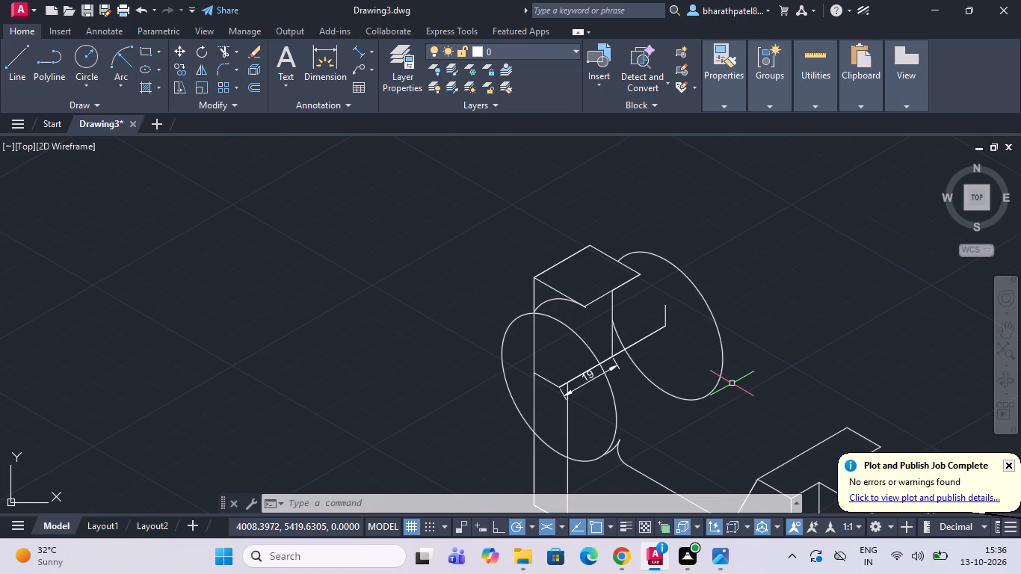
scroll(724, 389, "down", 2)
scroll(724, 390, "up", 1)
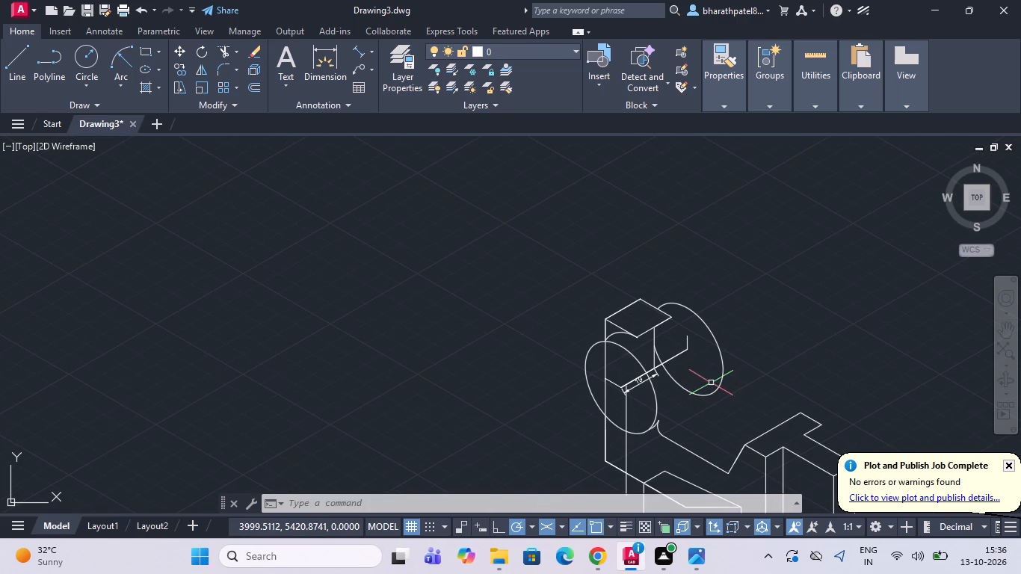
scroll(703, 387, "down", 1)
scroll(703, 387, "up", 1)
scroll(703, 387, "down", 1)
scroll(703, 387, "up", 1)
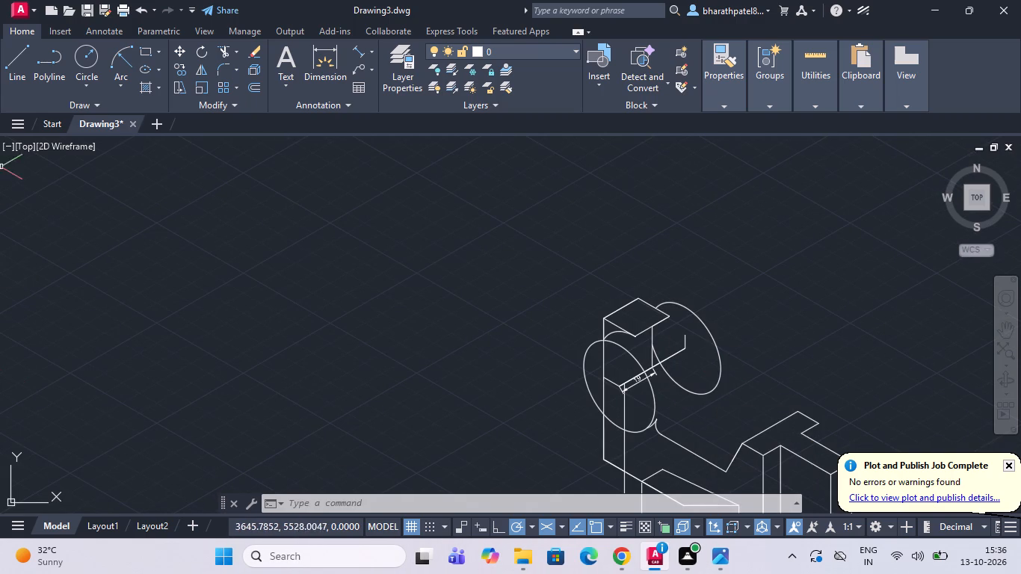
Draw a 32-unit construction line at 30° from the foot of the sloped edge beside the T-shaped block.
left_click(14, 61)
scroll(484, 330, "down", 2)
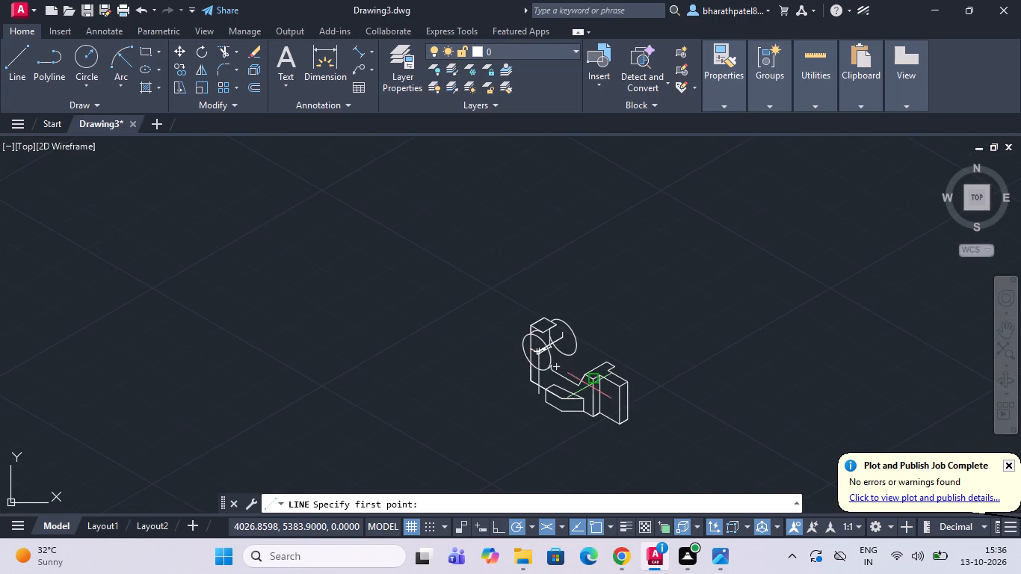
scroll(589, 386, "up", 3)
left_click(544, 389)
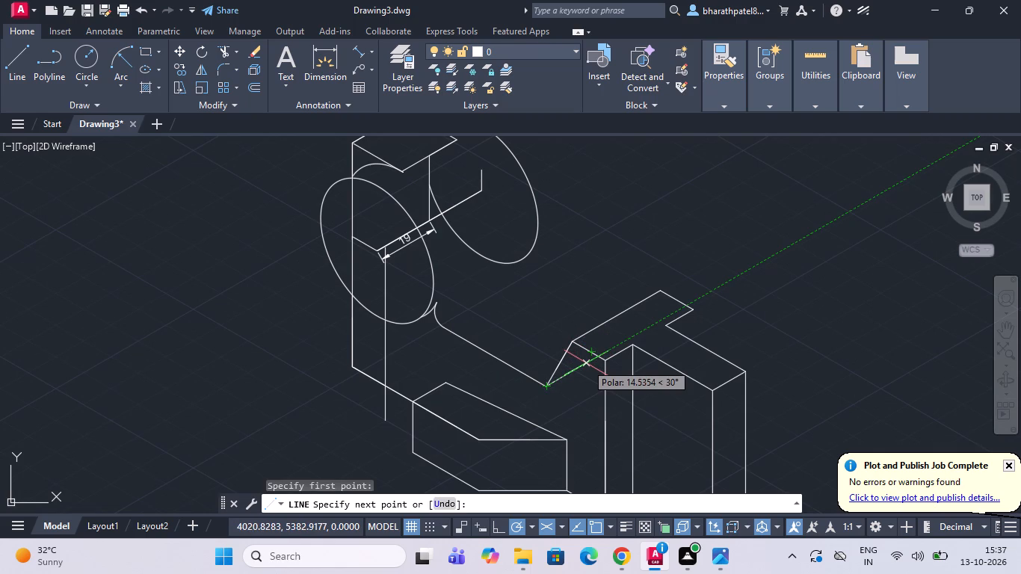
type("32")
key("Return")
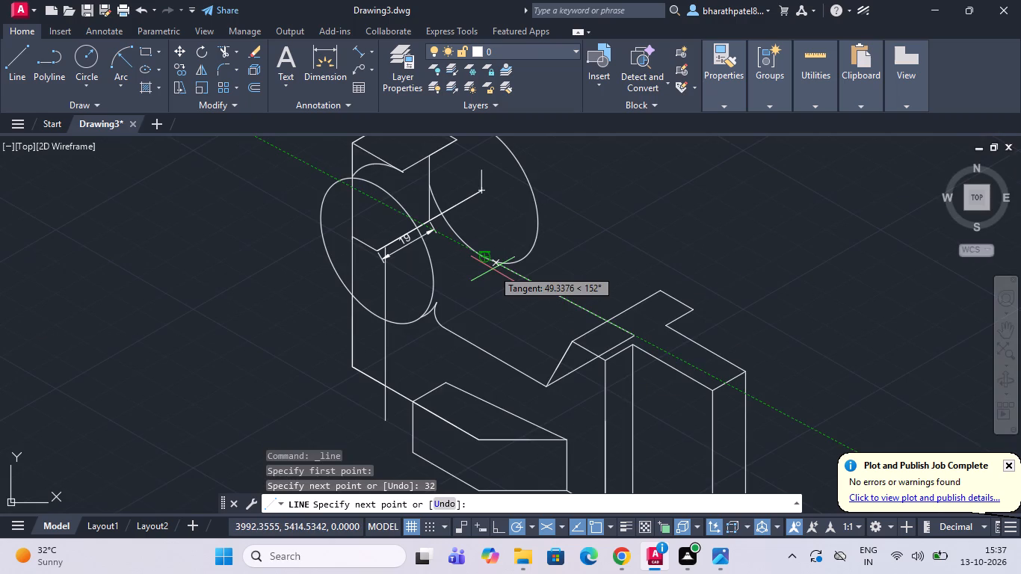
Continue with a line about 44 units long at 150°, ending just below the rear isometric circle.
scroll(493, 269, "up", 1)
scroll(493, 269, "down", 2)
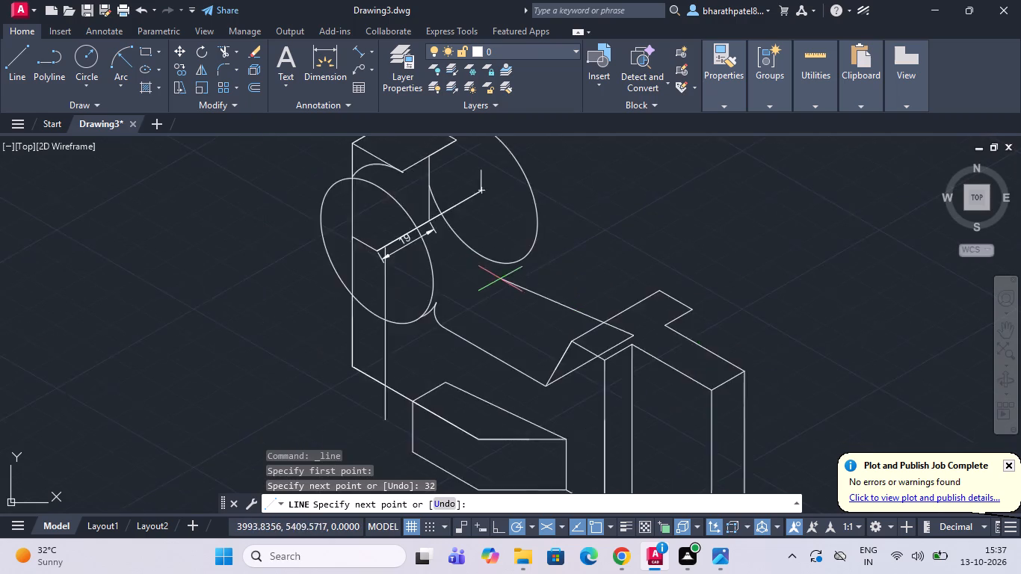
scroll(500, 279, "down", 1)
scroll(496, 255, "up", 3)
scroll(525, 264, "down", 2)
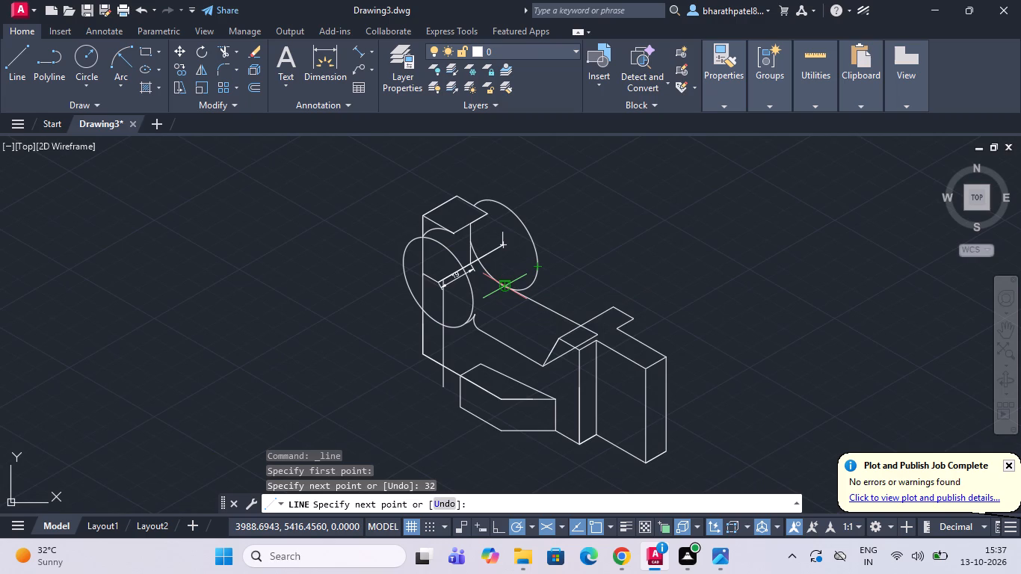
scroll(502, 284, "up", 4)
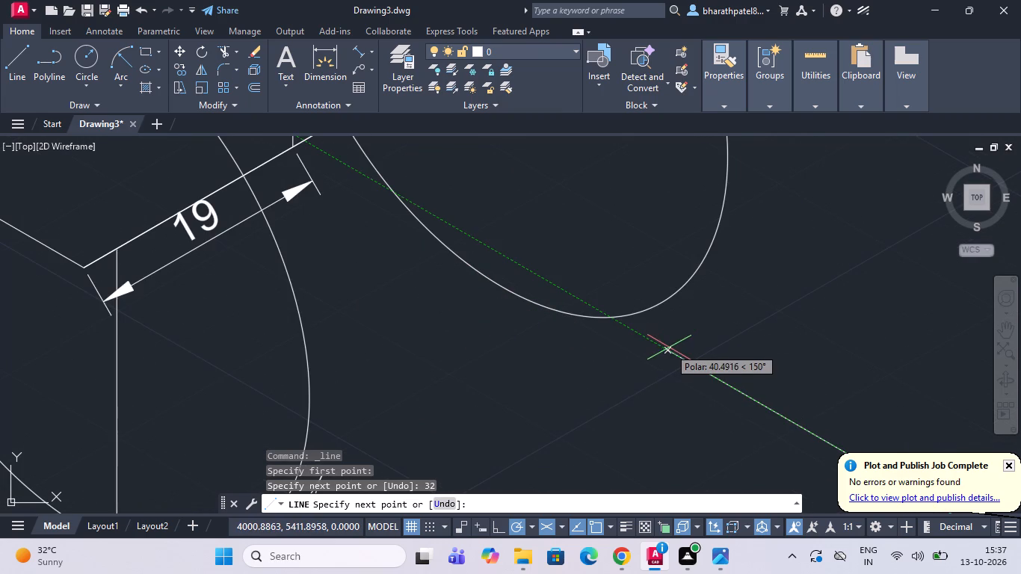
left_click(624, 330)
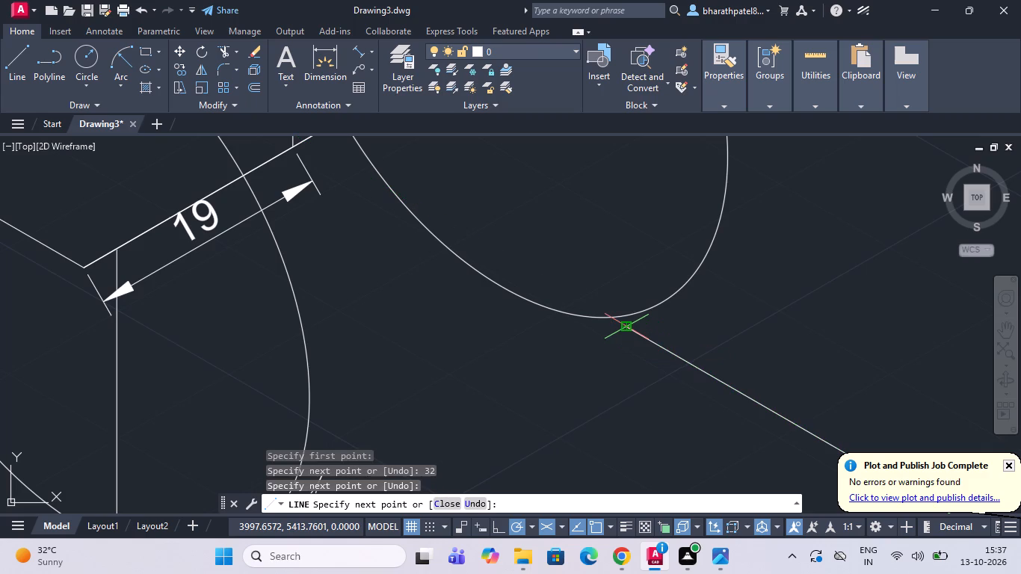
key("Escape")
Trim away the 32-unit construction line and the part of the new long line that overlaps the block's top face.
scroll(624, 330, "down", 3)
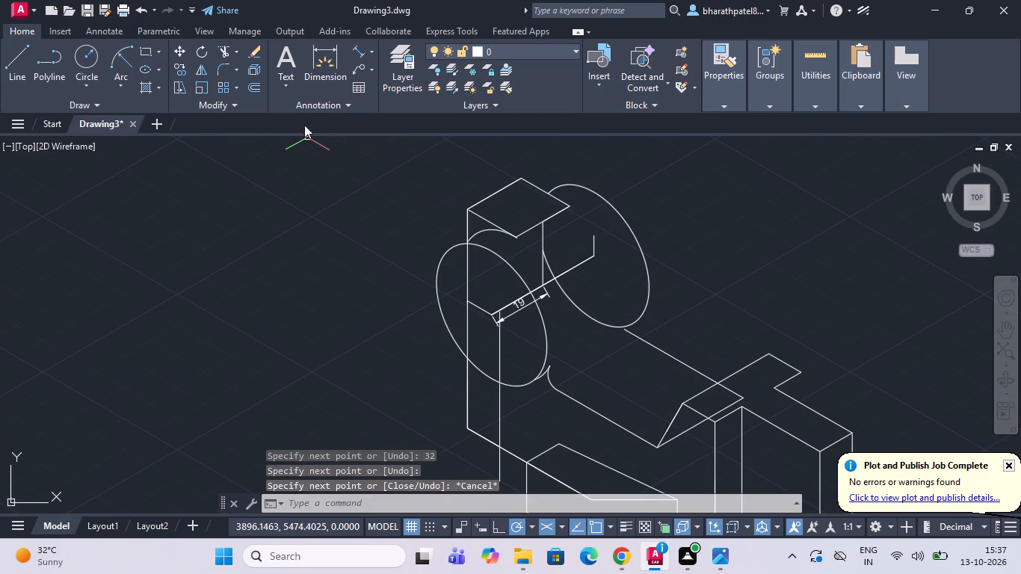
left_click(220, 49)
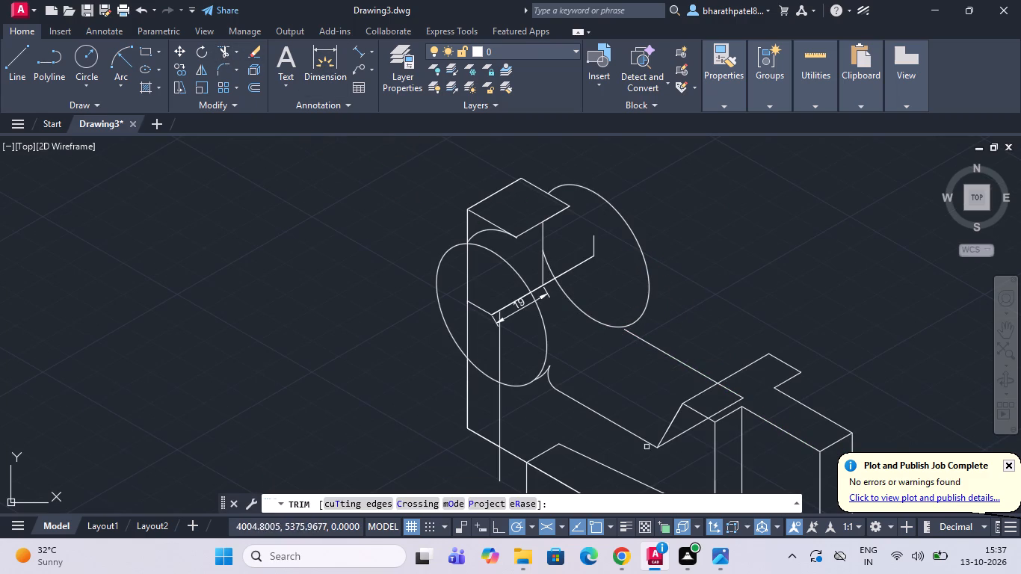
left_click(674, 439)
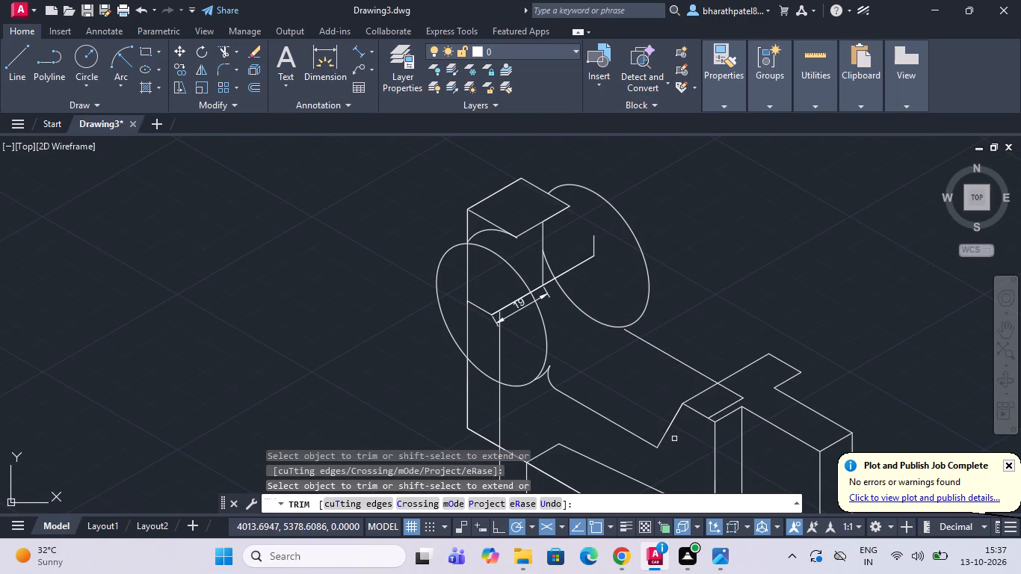
left_click(718, 415)
left_click(730, 390)
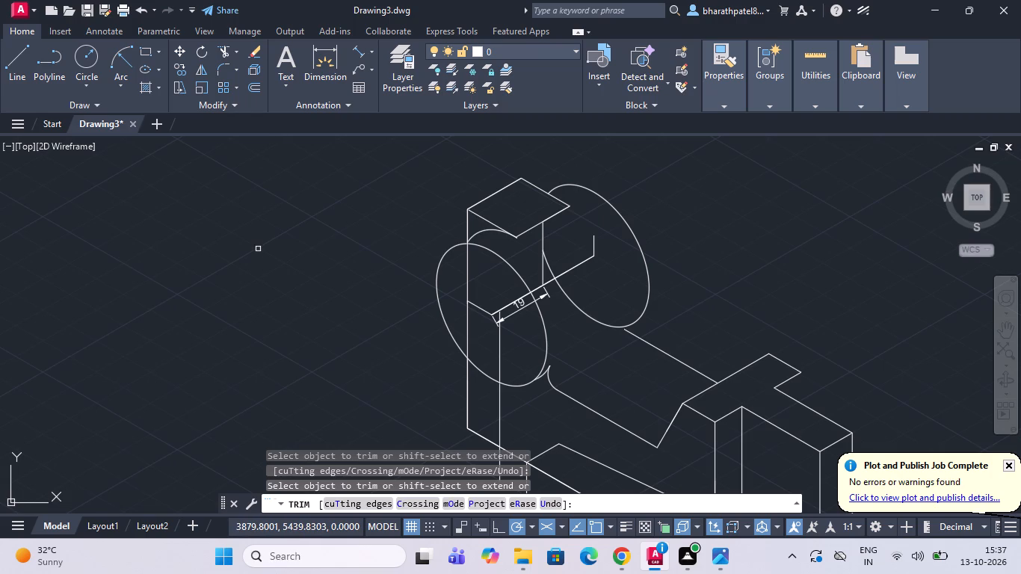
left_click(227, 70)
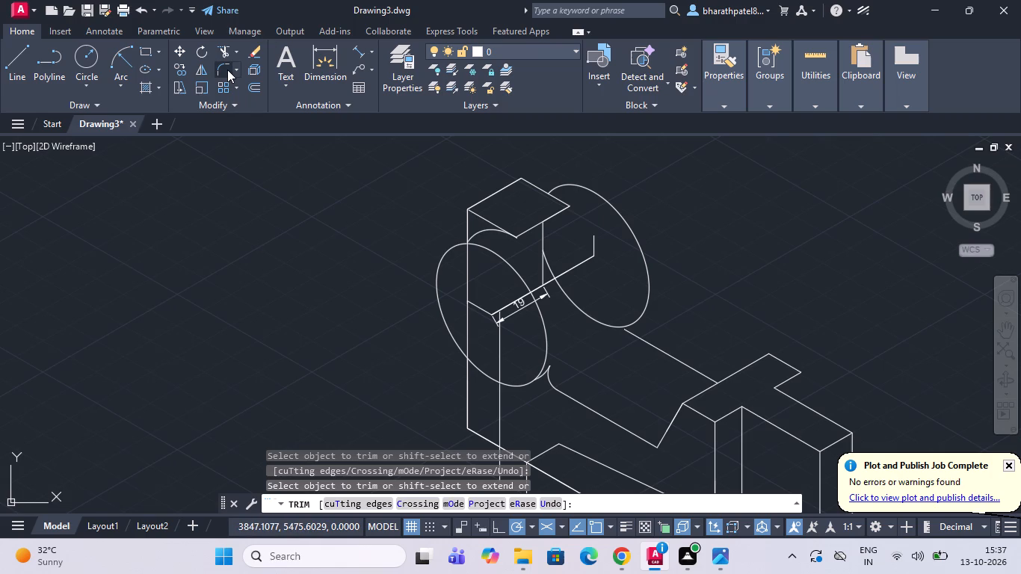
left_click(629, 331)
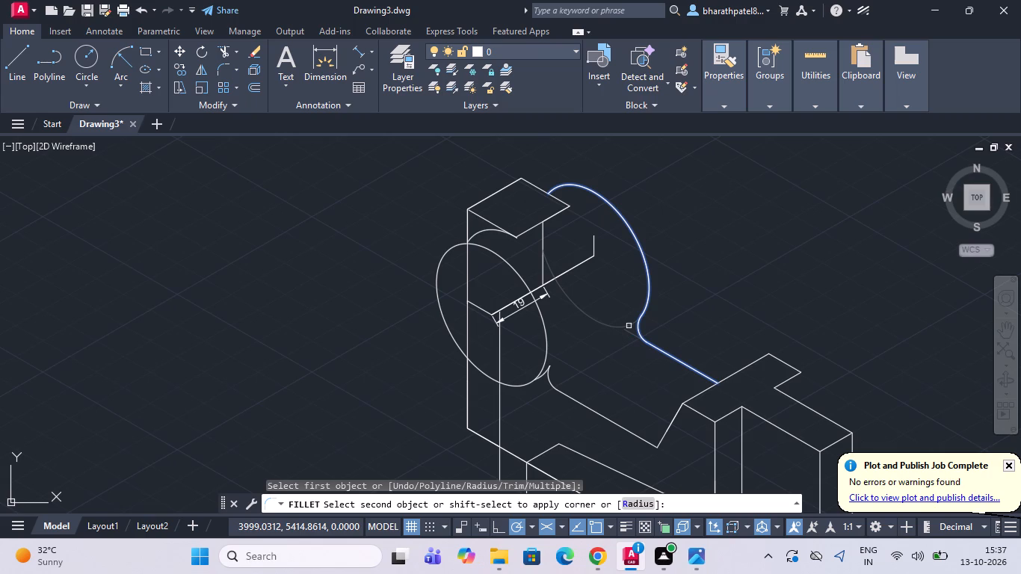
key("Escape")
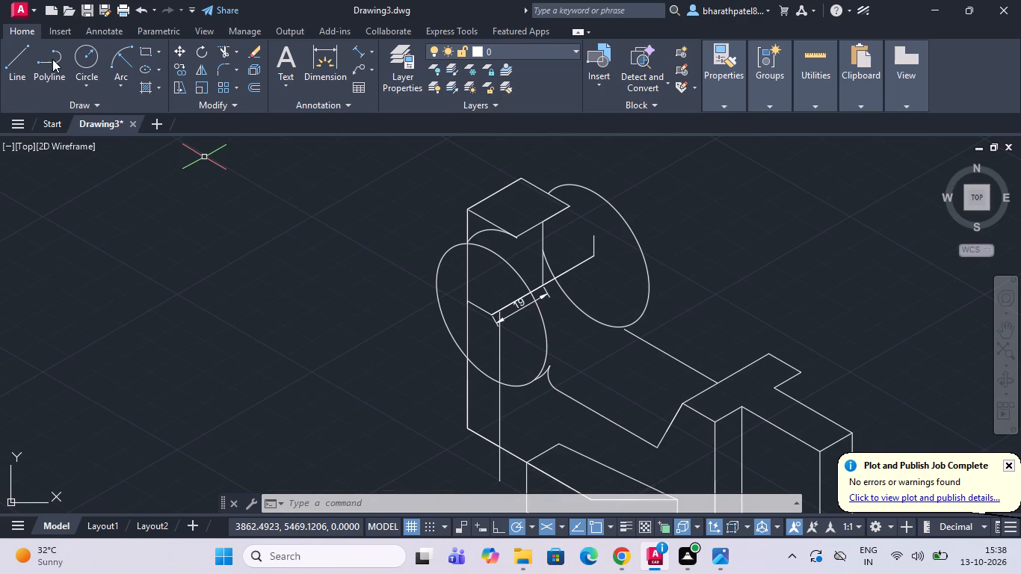
Draw a 3-unit line at 210° from the rear isometric circle's centre, ending in a downward tick about 1 unit long.
left_click(13, 71)
scroll(579, 255, "up", 2)
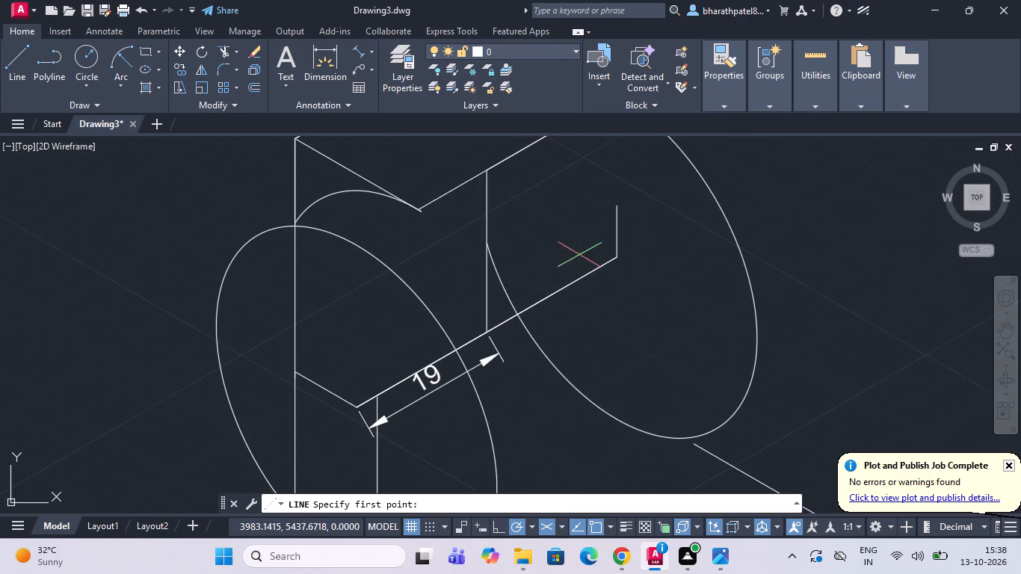
left_click(619, 260)
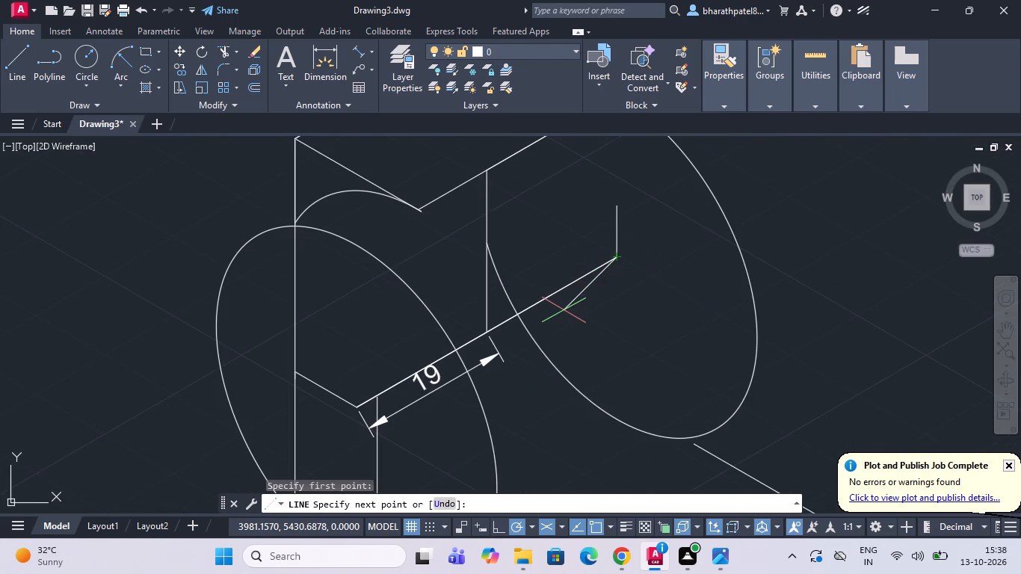
scroll(564, 309, "down", 1)
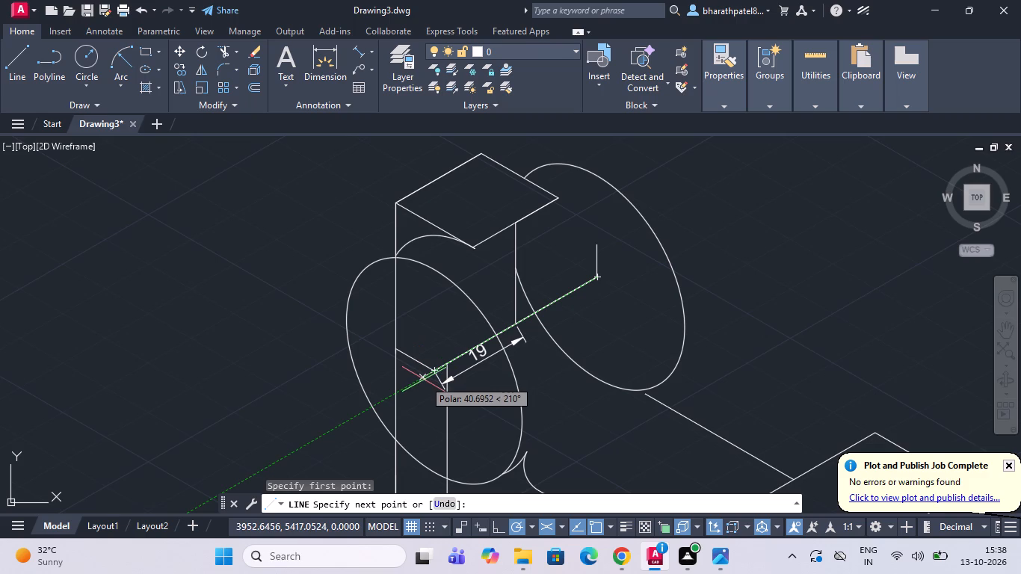
key("3")
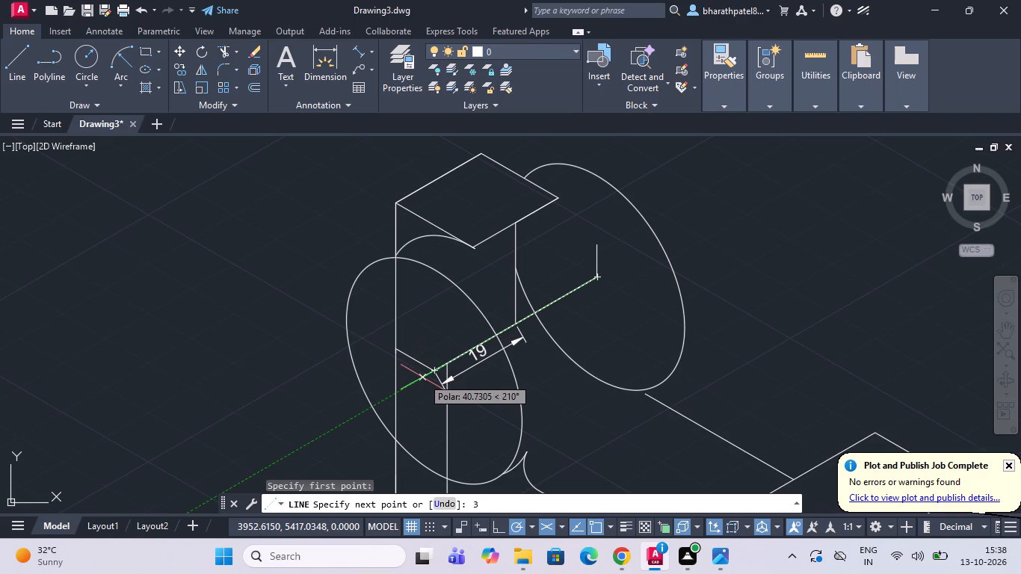
key("Return")
scroll(578, 293, "up", 3)
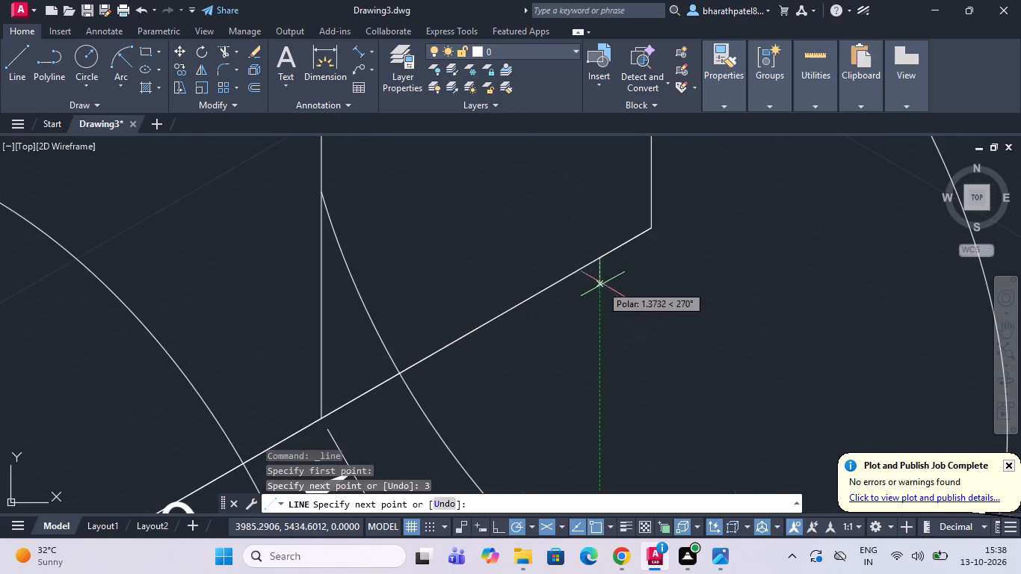
left_click(599, 279)
key("Escape")
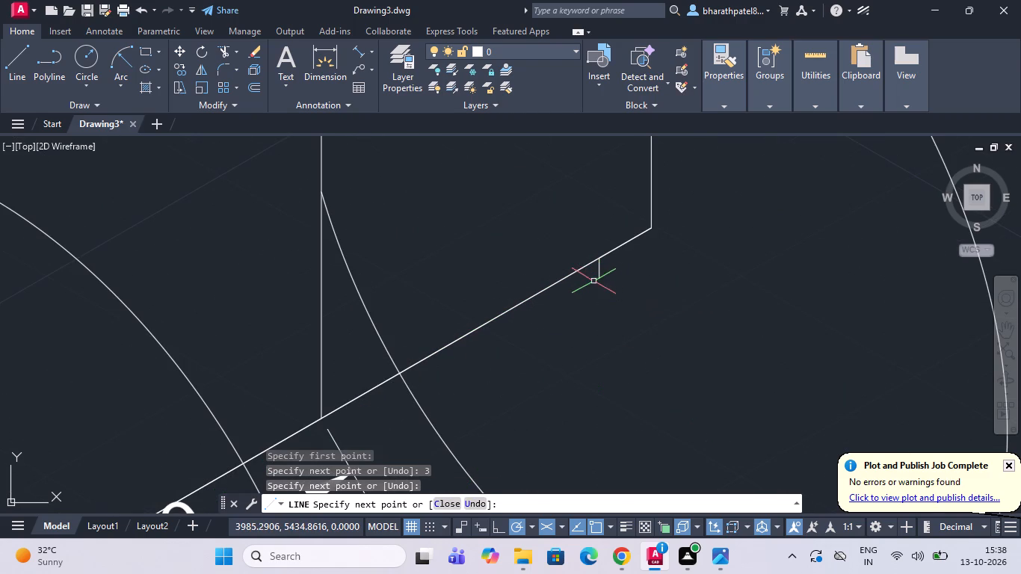
Copy the rear elliptical arc from its centre to the 3-unit mark on the axis line.
scroll(602, 318, "down", 2)
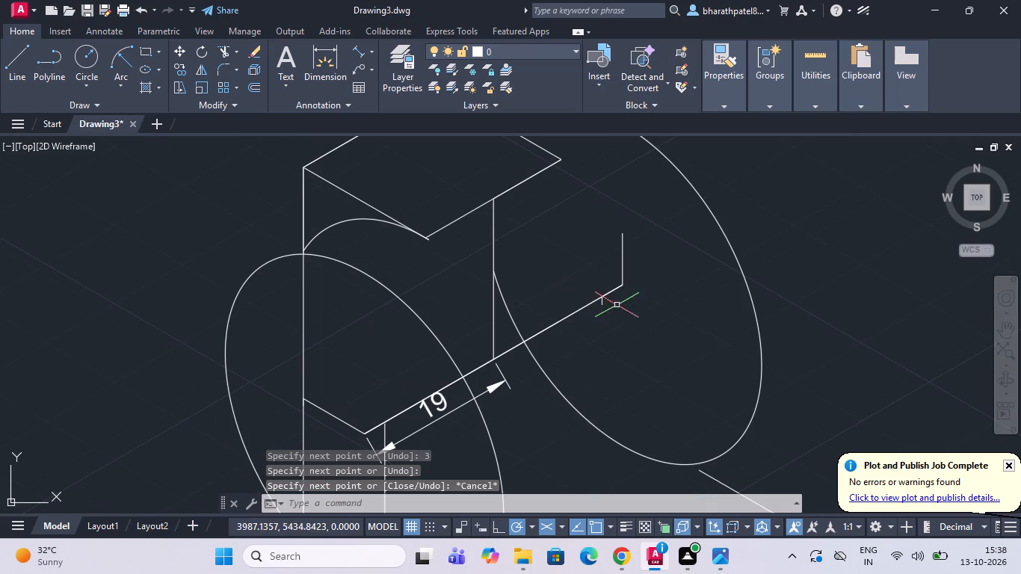
left_click(696, 191)
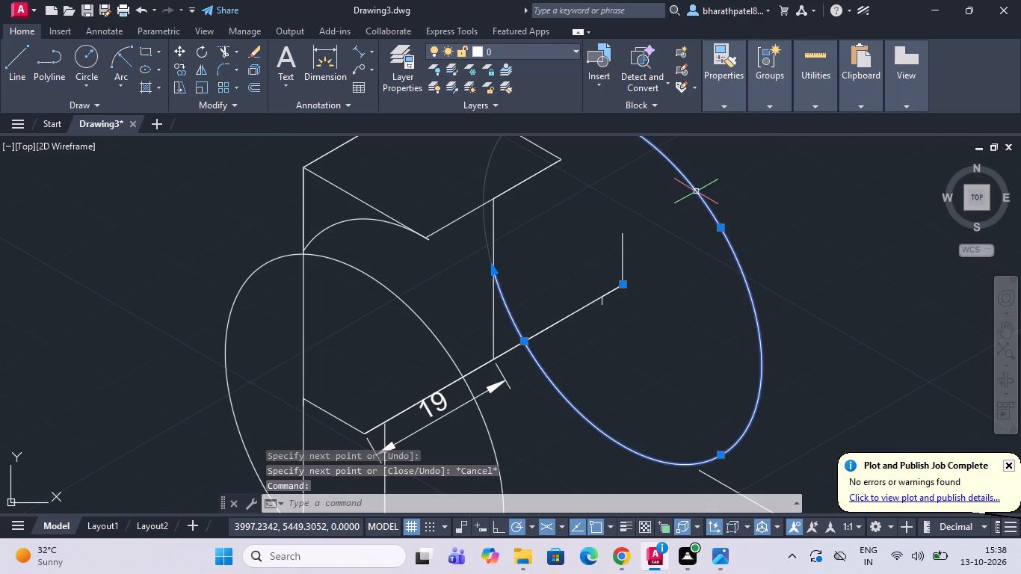
scroll(407, 286, "down", 2)
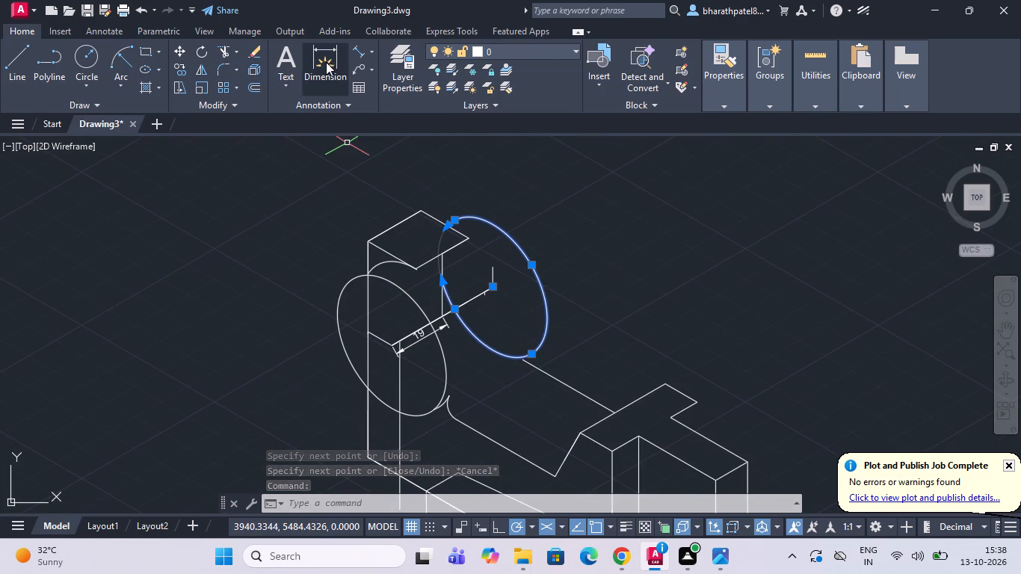
left_click(176, 64)
scroll(472, 282, "up", 1)
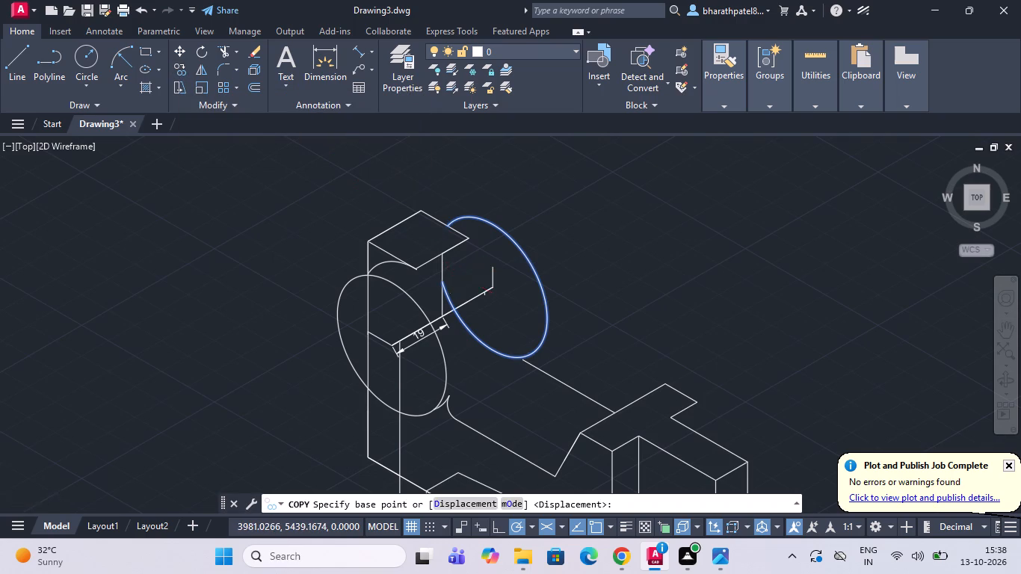
scroll(472, 282, "up", 2)
scroll(551, 303, "up", 3)
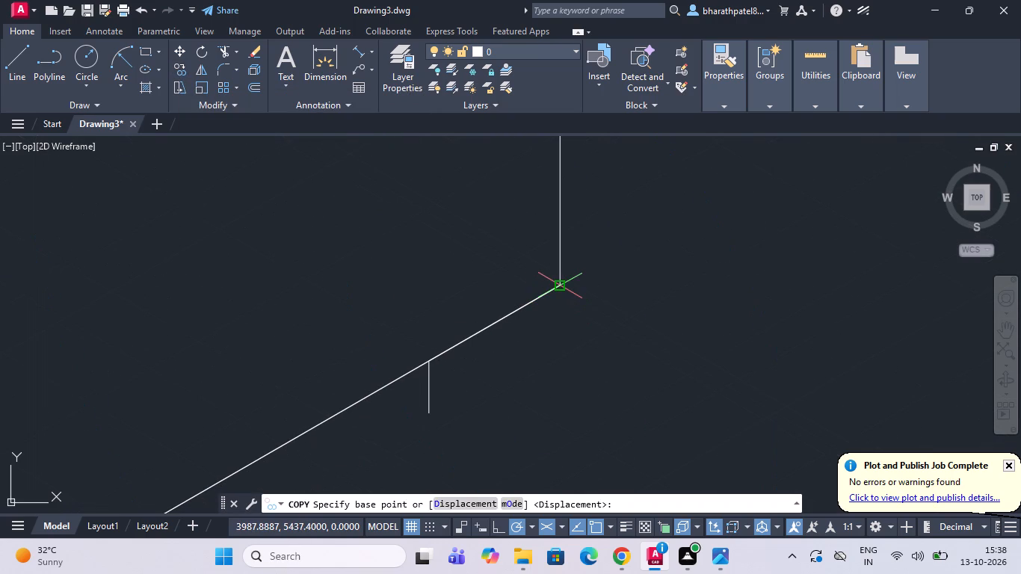
left_click(557, 284)
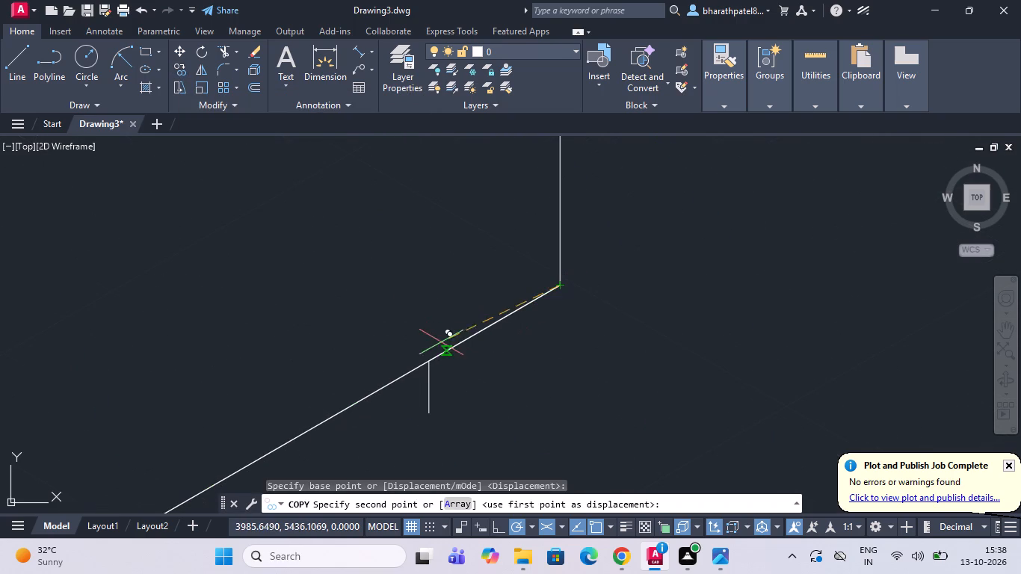
left_click(431, 359)
scroll(482, 368, "down", 2)
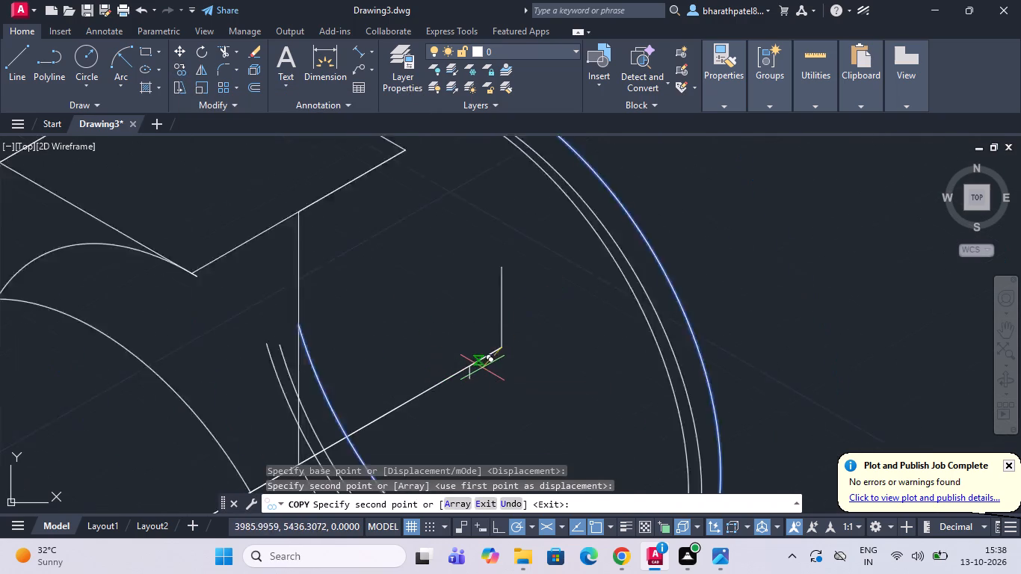
scroll(482, 368, "down", 2)
key("Escape")
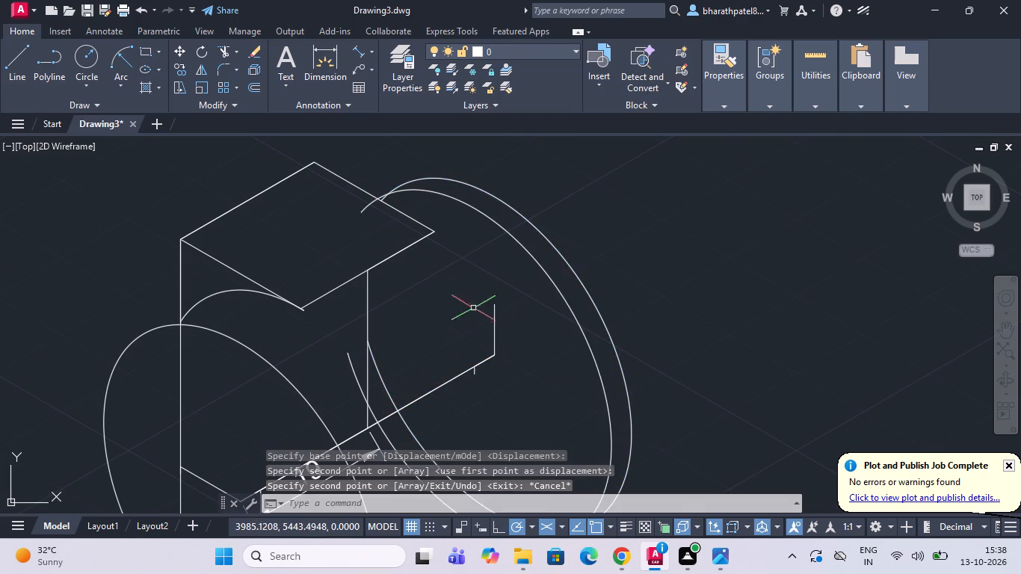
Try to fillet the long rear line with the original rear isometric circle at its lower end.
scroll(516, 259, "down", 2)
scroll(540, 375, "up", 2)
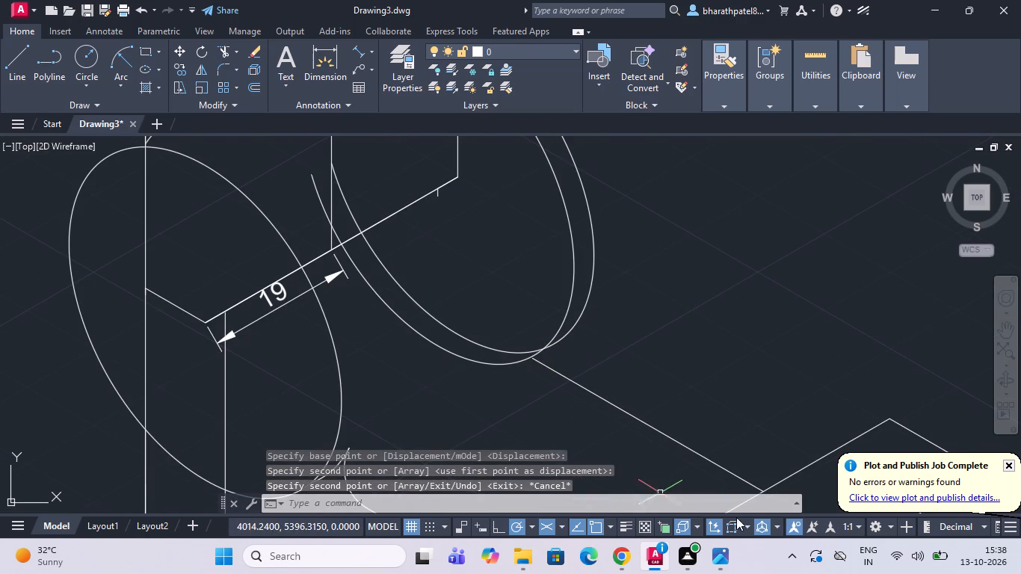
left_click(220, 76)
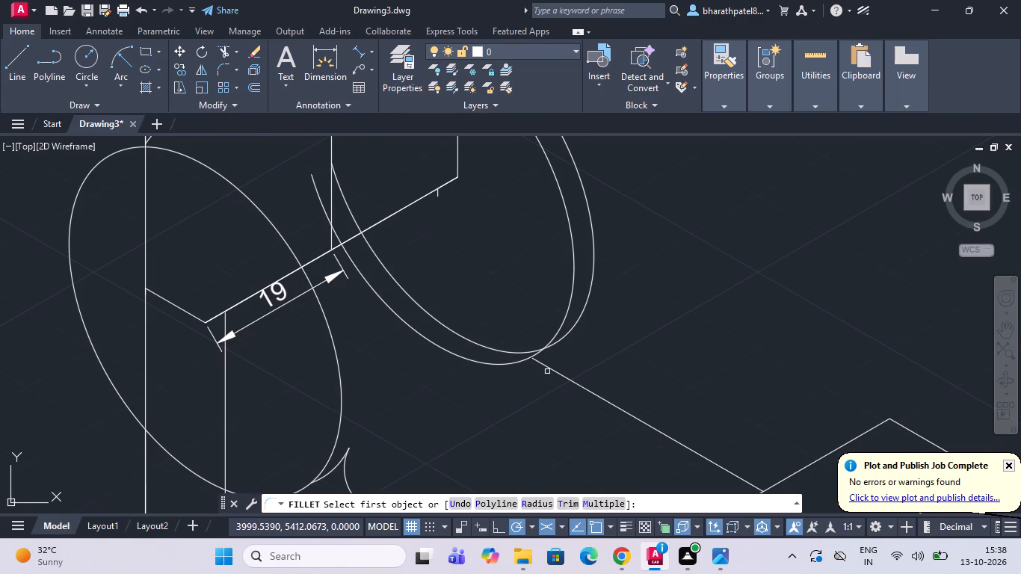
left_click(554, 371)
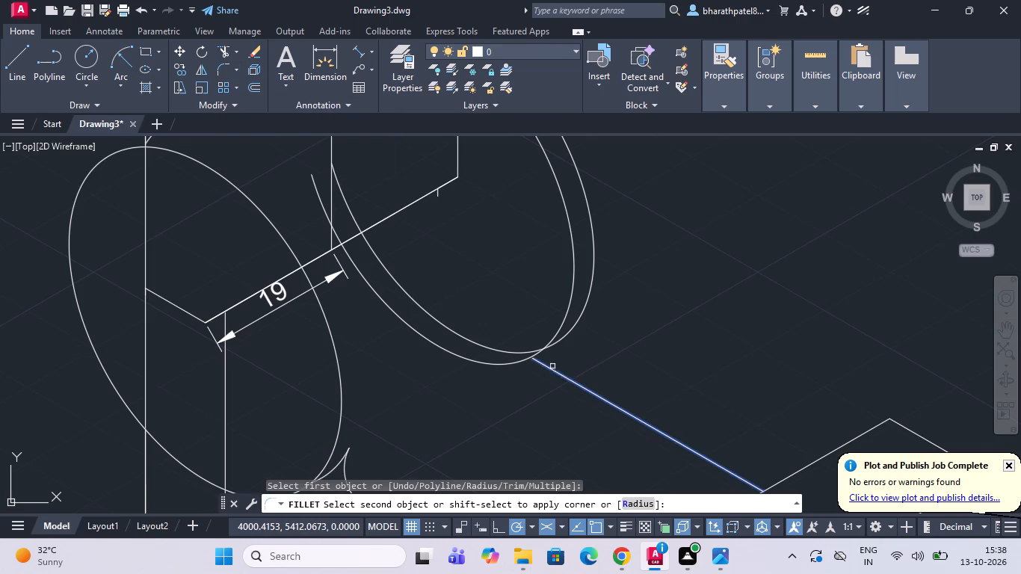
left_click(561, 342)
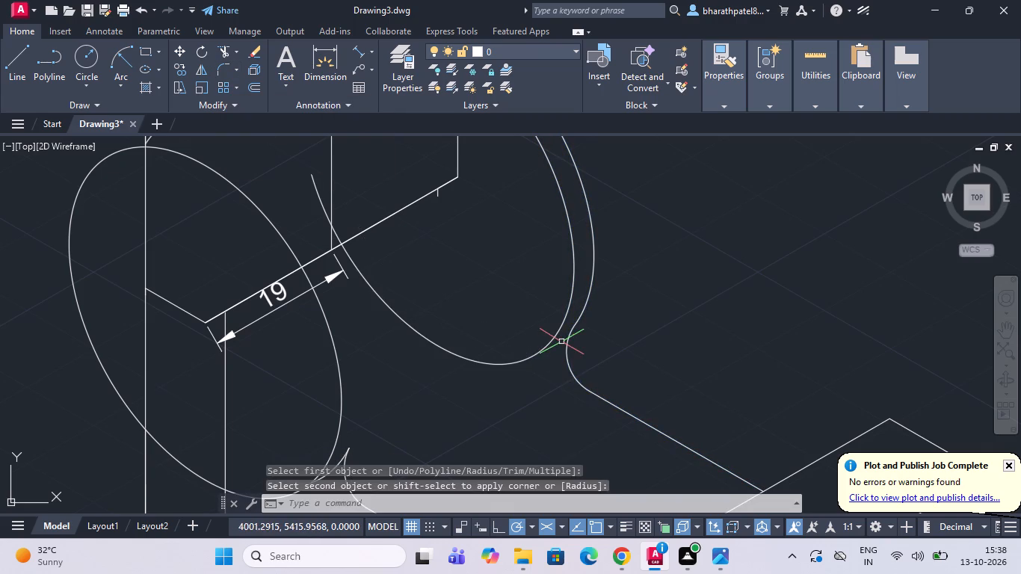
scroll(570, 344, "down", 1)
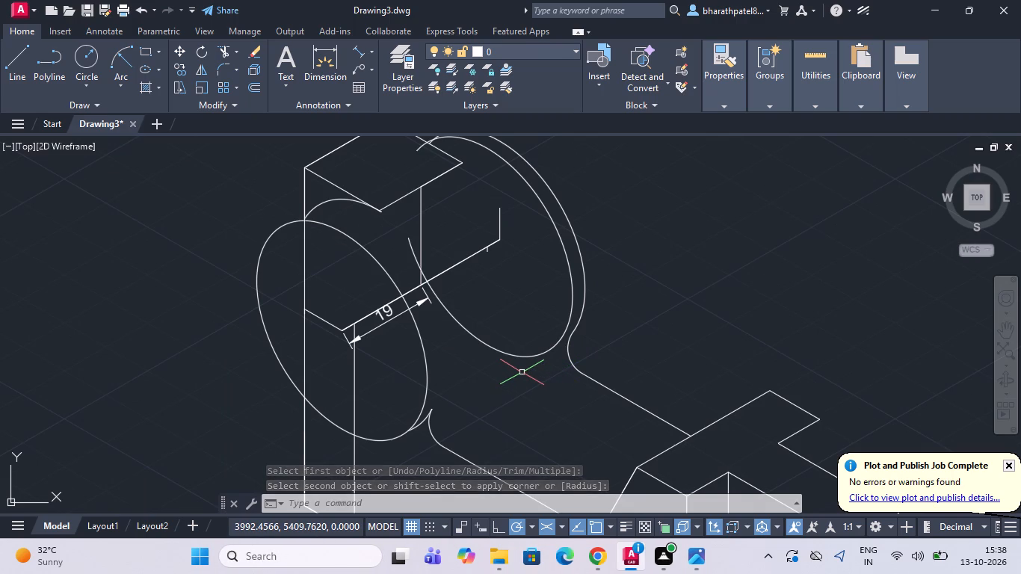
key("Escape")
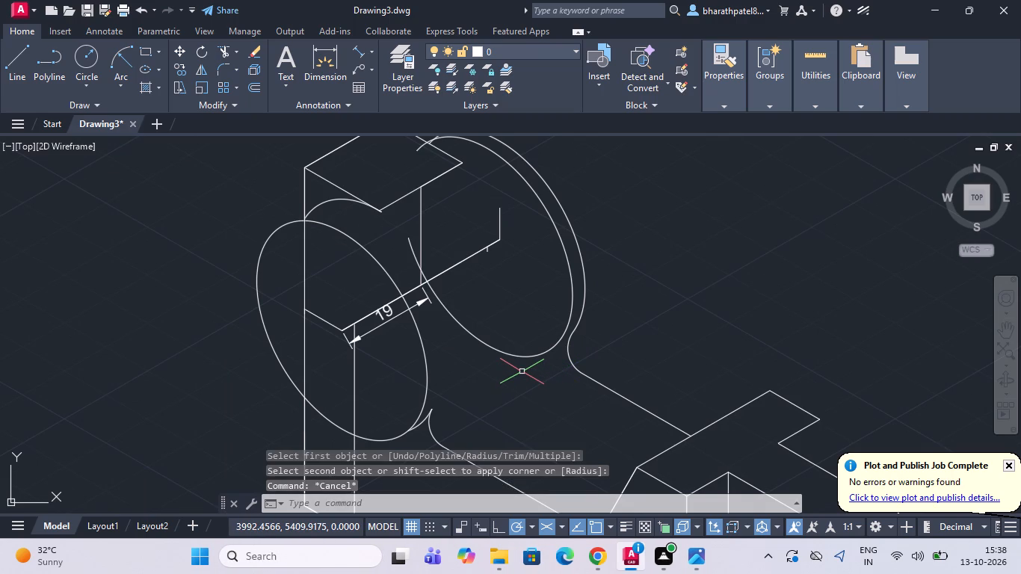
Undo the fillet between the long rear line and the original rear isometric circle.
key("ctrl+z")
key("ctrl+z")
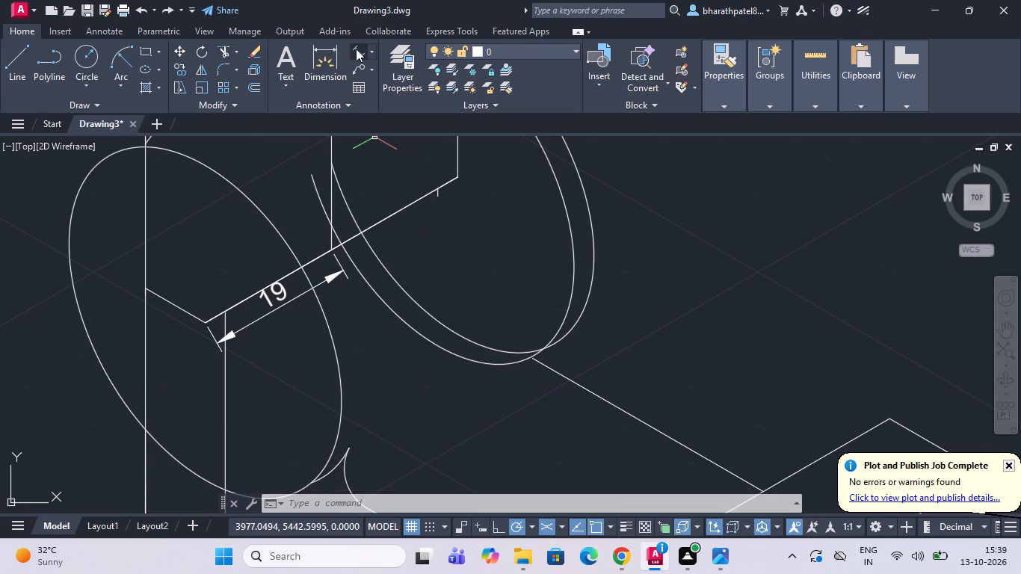
Fillet the long rear line with the copied rear arc, keeping the current fillet radius.
left_click(215, 70)
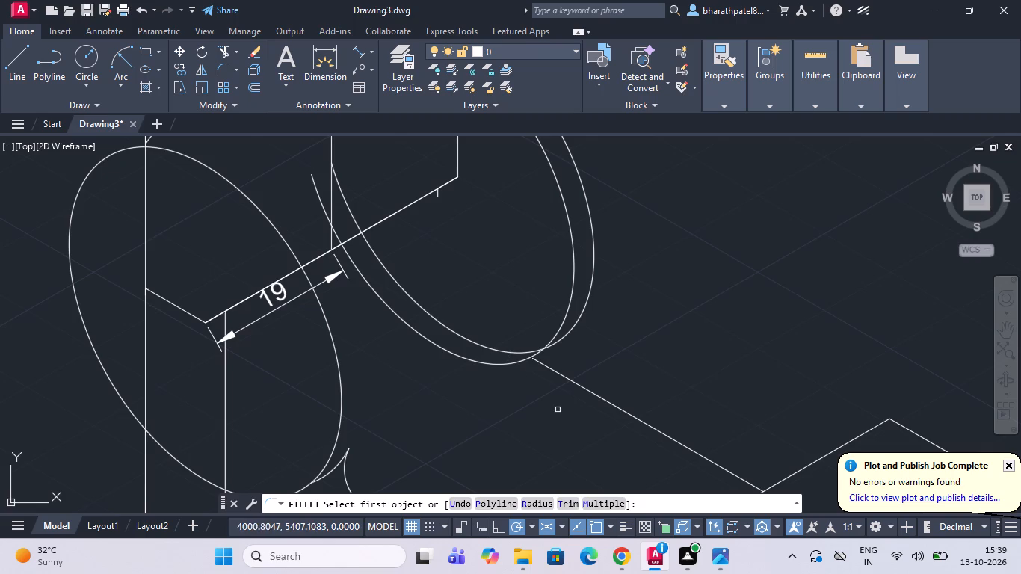
scroll(553, 371, "up", 2)
left_click(523, 355)
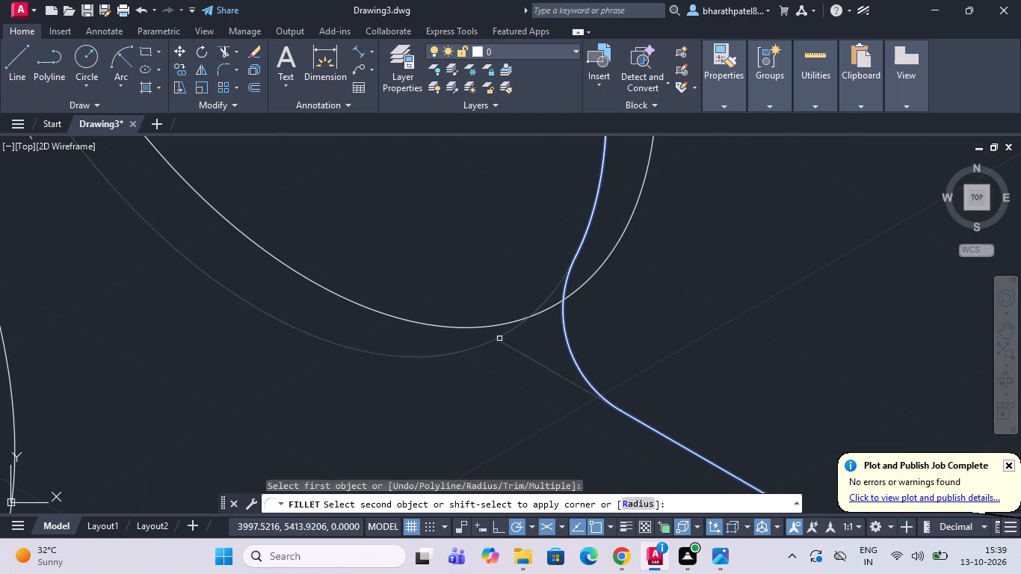
left_click(513, 329)
Draw a short cutting line across the copied rear arc just above where it meets the new fillet.
scroll(508, 339, "down", 2)
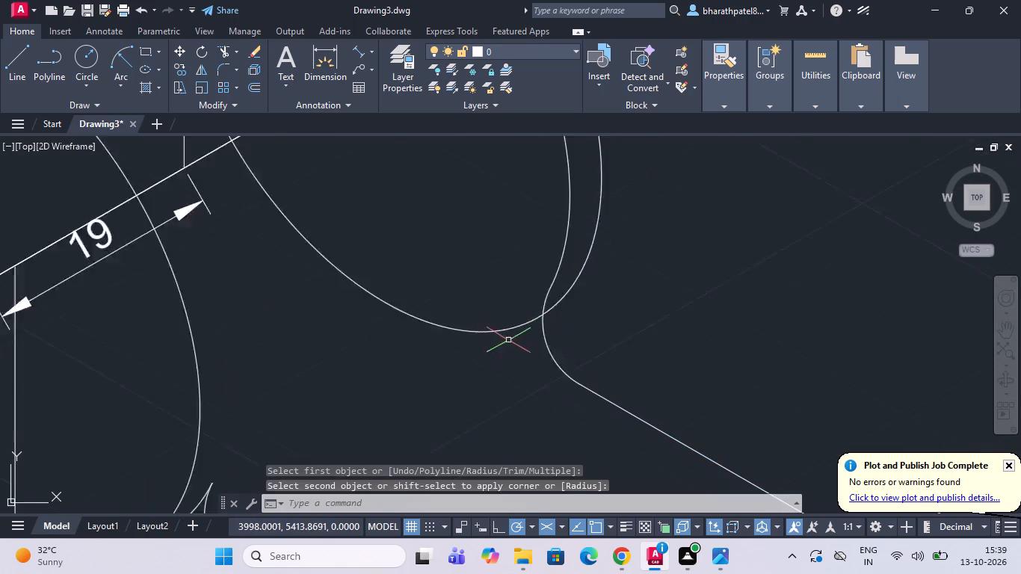
scroll(508, 342, "down", 2)
scroll(567, 282, "up", 2)
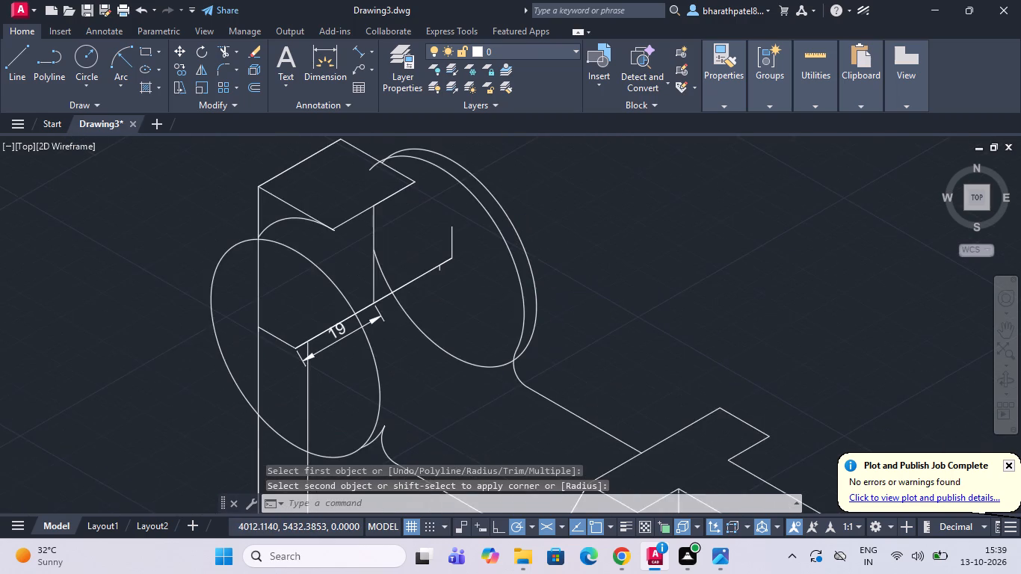
scroll(570, 291, "down", 1)
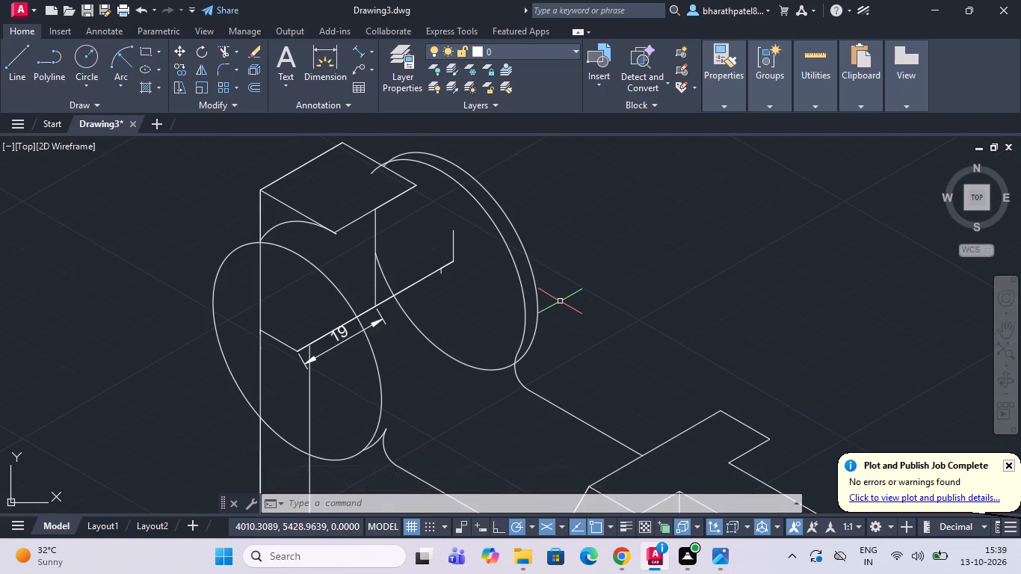
left_click(9, 76)
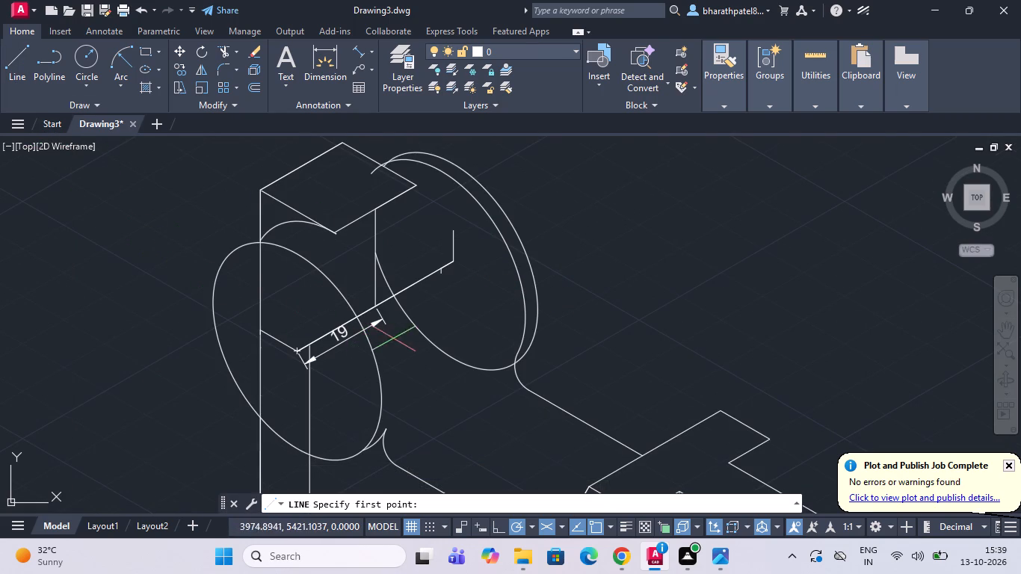
scroll(482, 357, "up", 2)
scroll(544, 339, "up", 2)
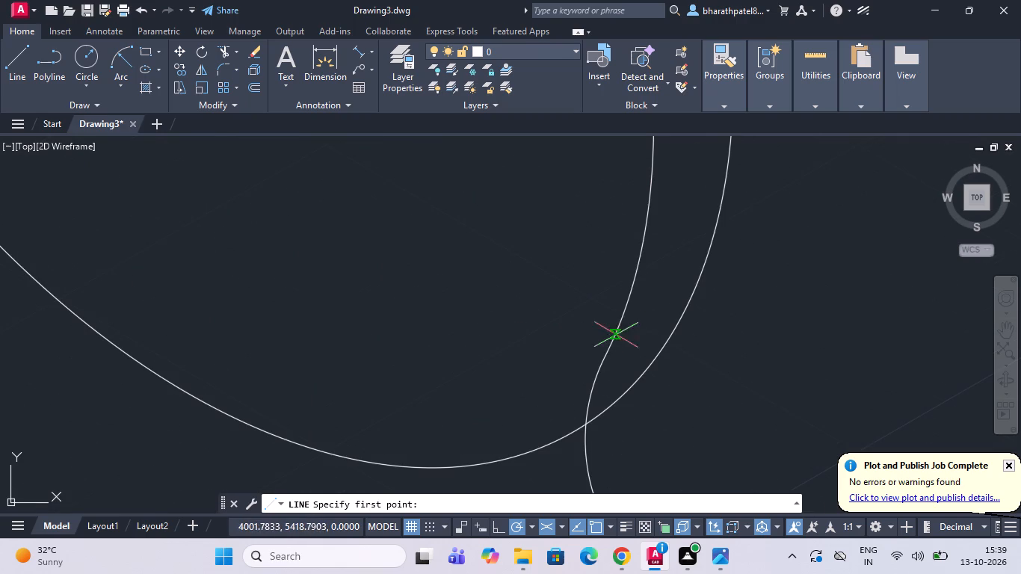
left_click(654, 321)
left_click(568, 285)
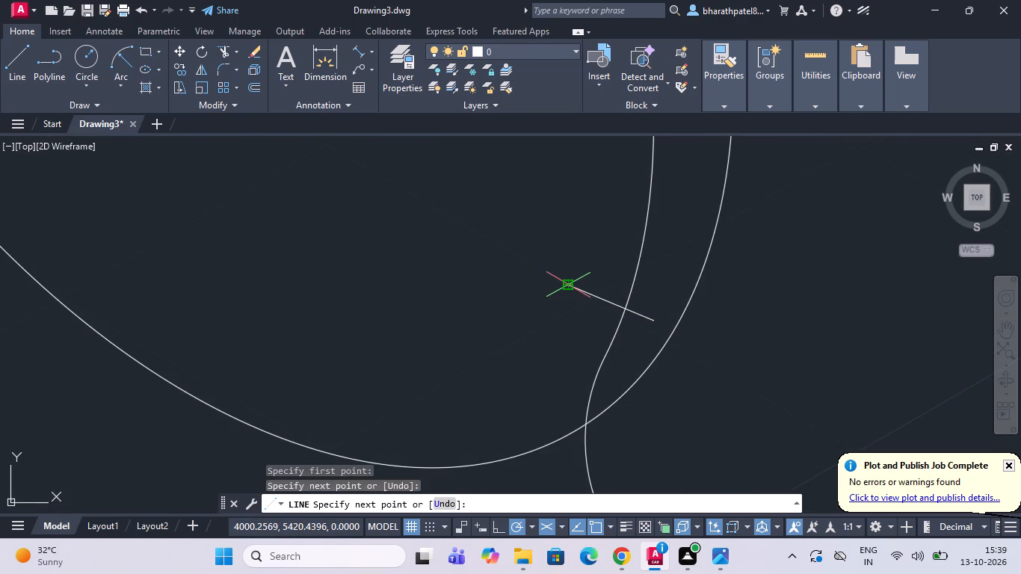
key("Escape")
Trim away the copied rear arc from its end on the block's top face down to the short cutting line.
scroll(569, 300, "down", 3)
scroll(505, 334, "down", 2)
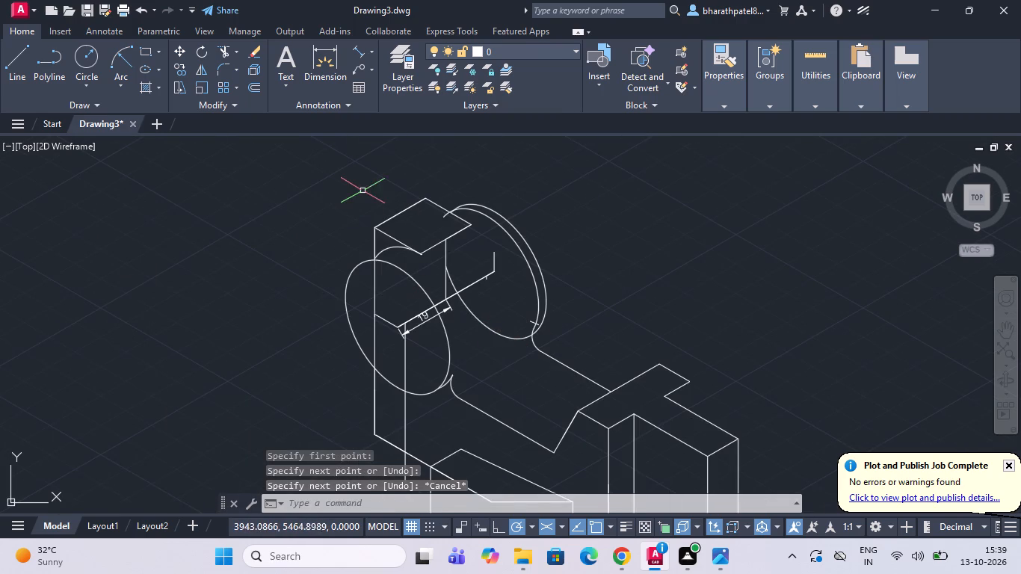
scroll(378, 200, "up", 2)
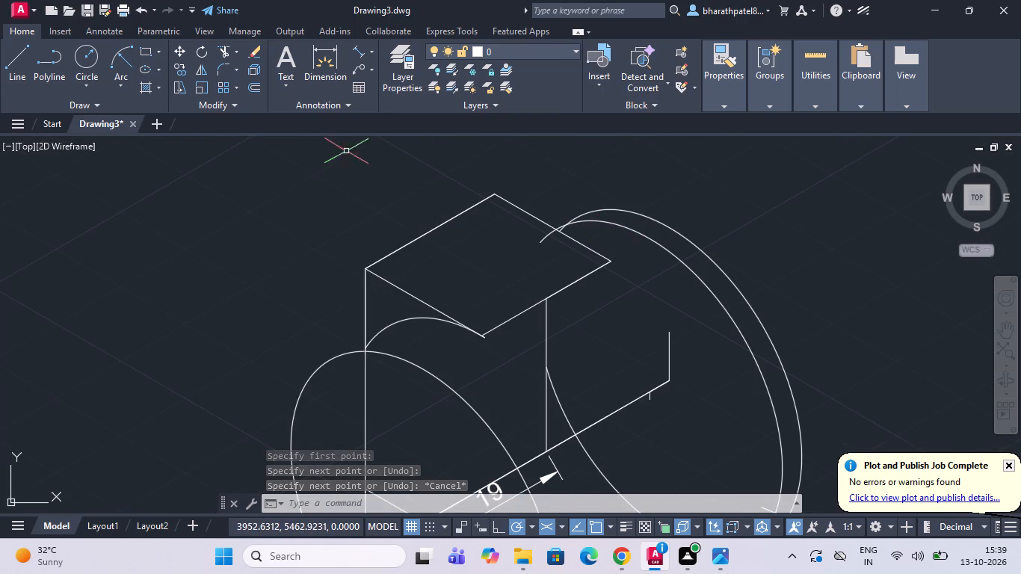
left_click(221, 52)
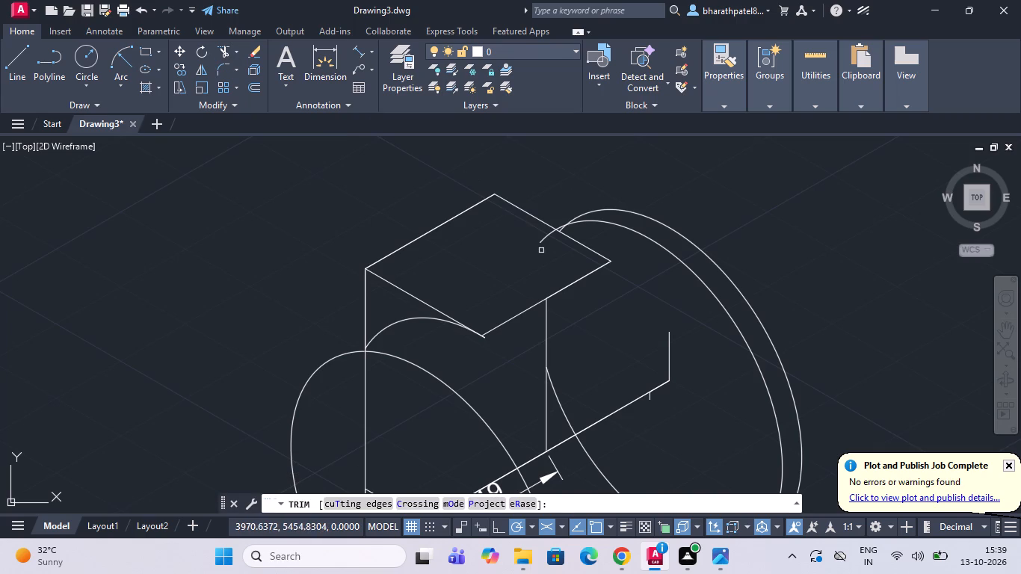
left_click(541, 240)
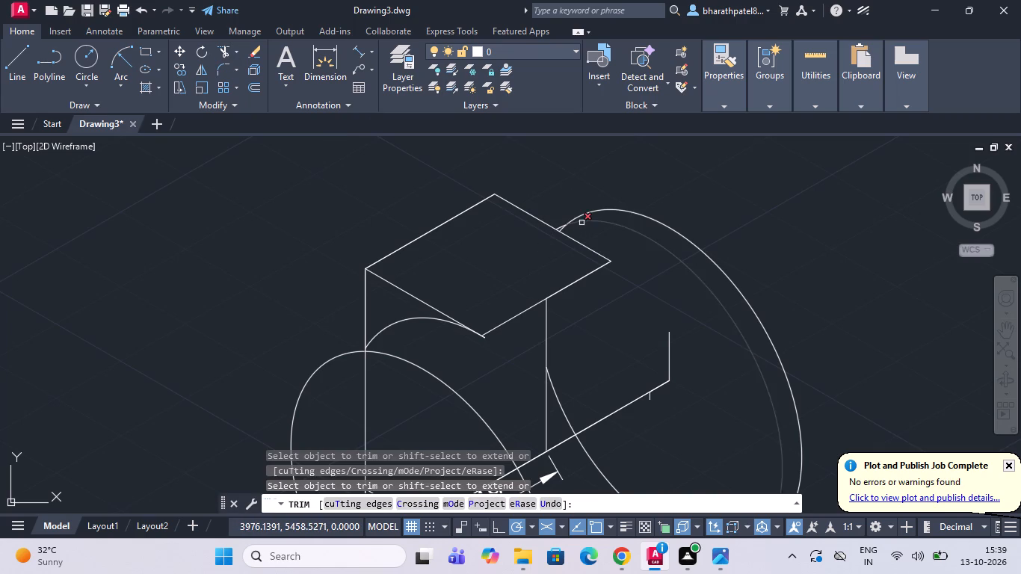
left_click(582, 223)
scroll(551, 230, "up", 4)
left_click(602, 209)
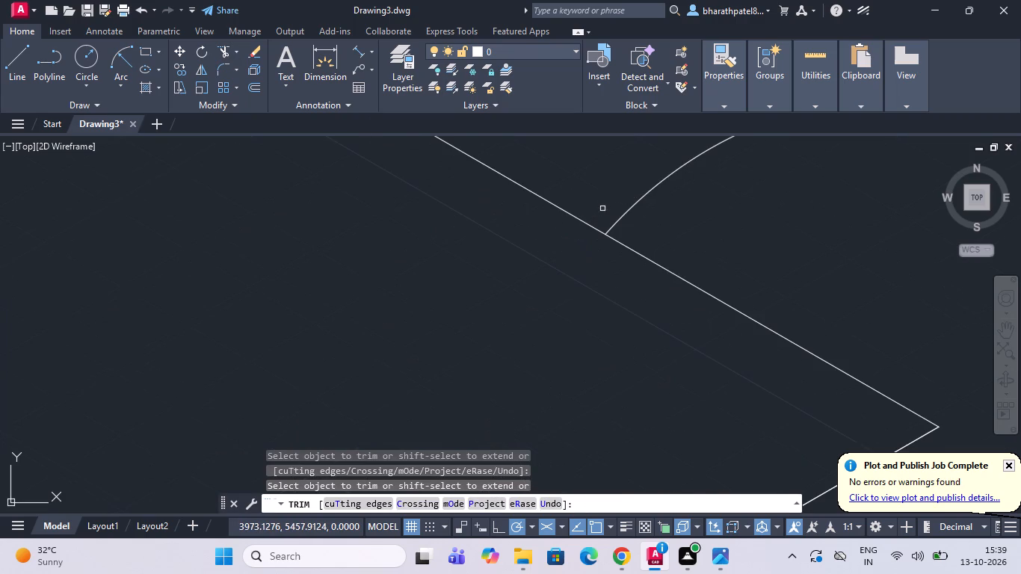
scroll(602, 209, "down", 5)
scroll(765, 405, "up", 3)
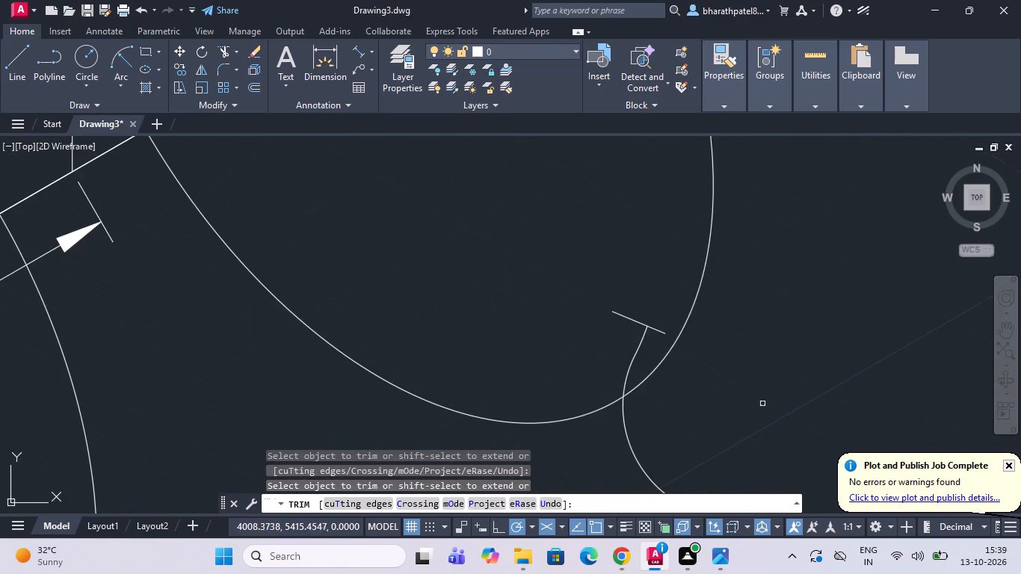
Trim away both pieces of the short cutting line at the end of the fillet curve.
left_click(659, 333)
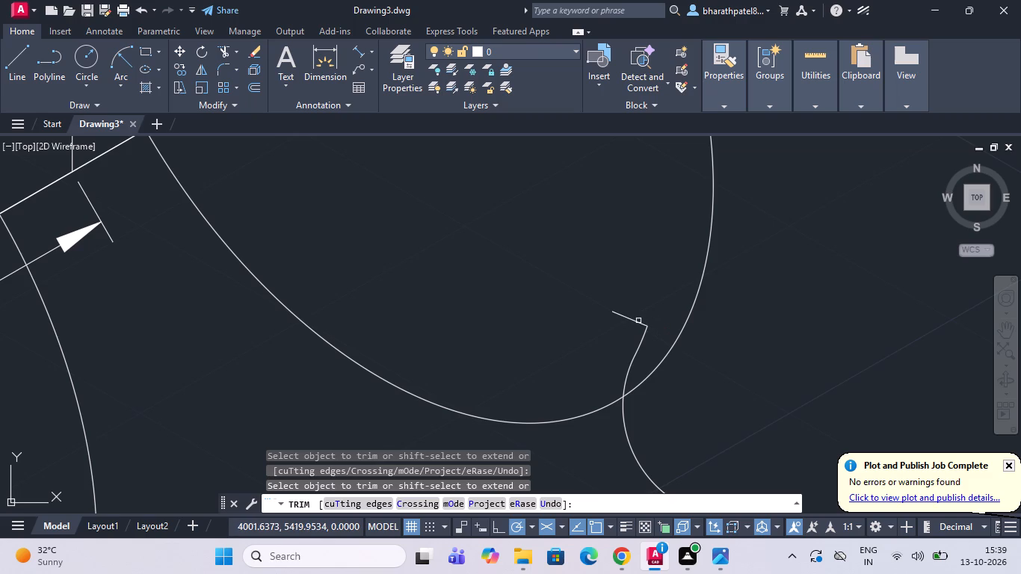
left_click(638, 321)
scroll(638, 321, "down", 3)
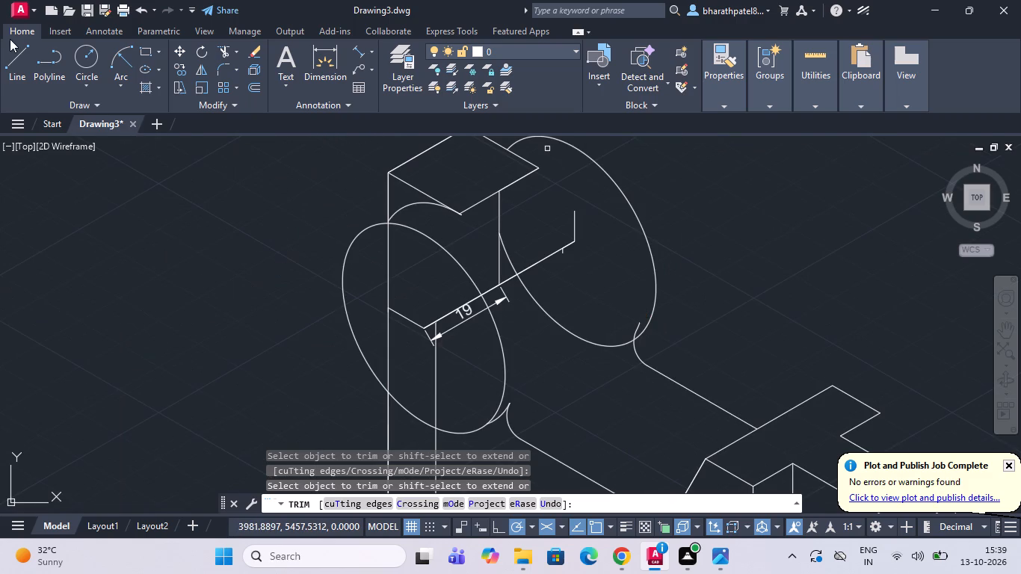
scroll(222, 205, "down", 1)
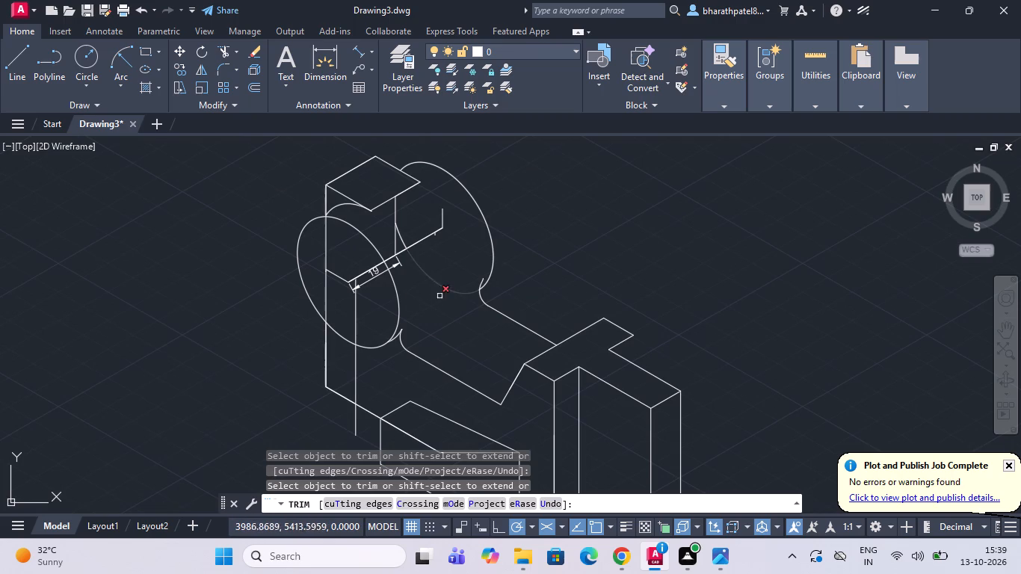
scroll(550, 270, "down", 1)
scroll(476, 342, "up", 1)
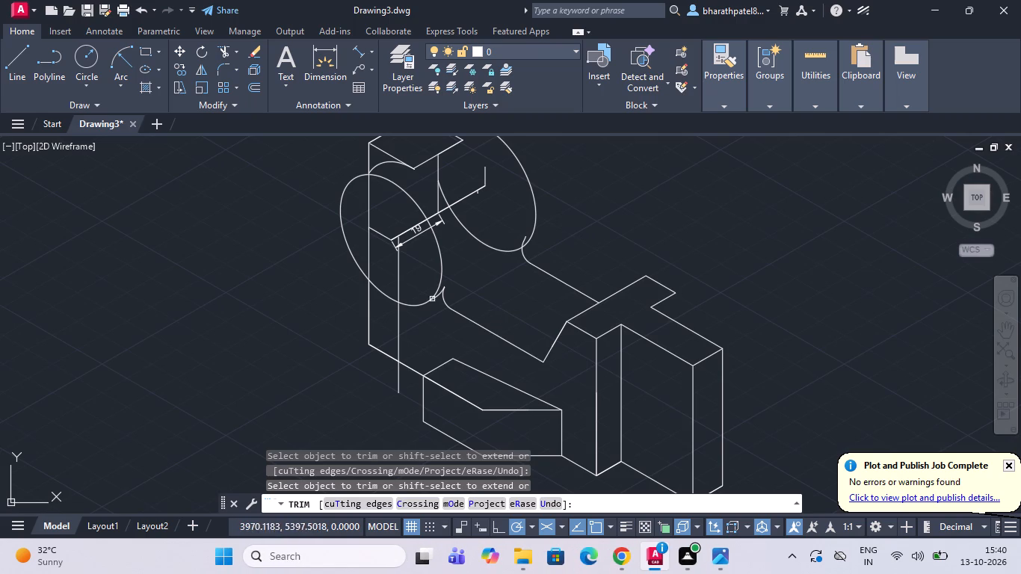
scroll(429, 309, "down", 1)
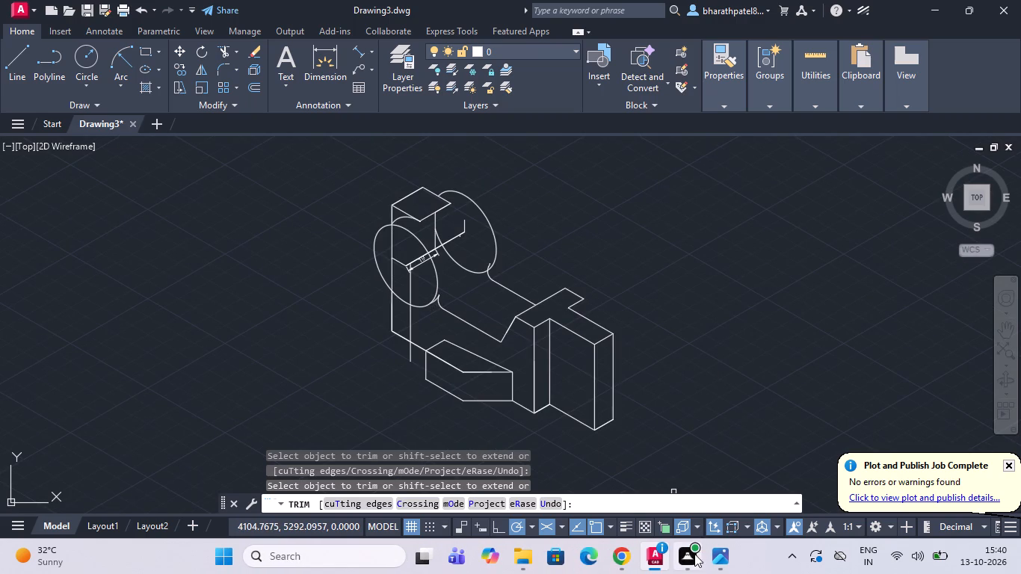
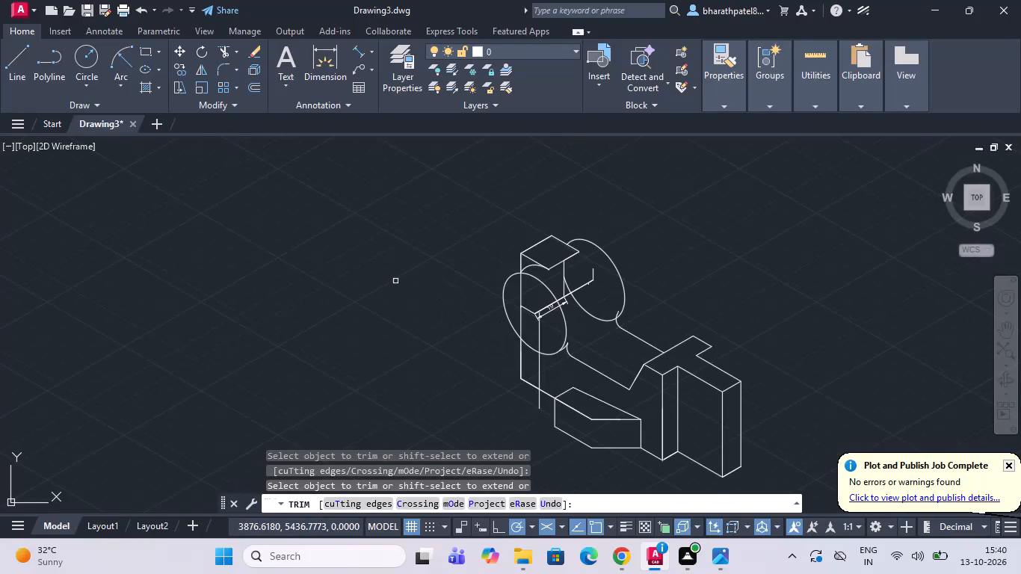
Draw a 30-unit line at 150° from the top of the front circle, continuing with a 13-unit segment straight down.
left_click(10, 67)
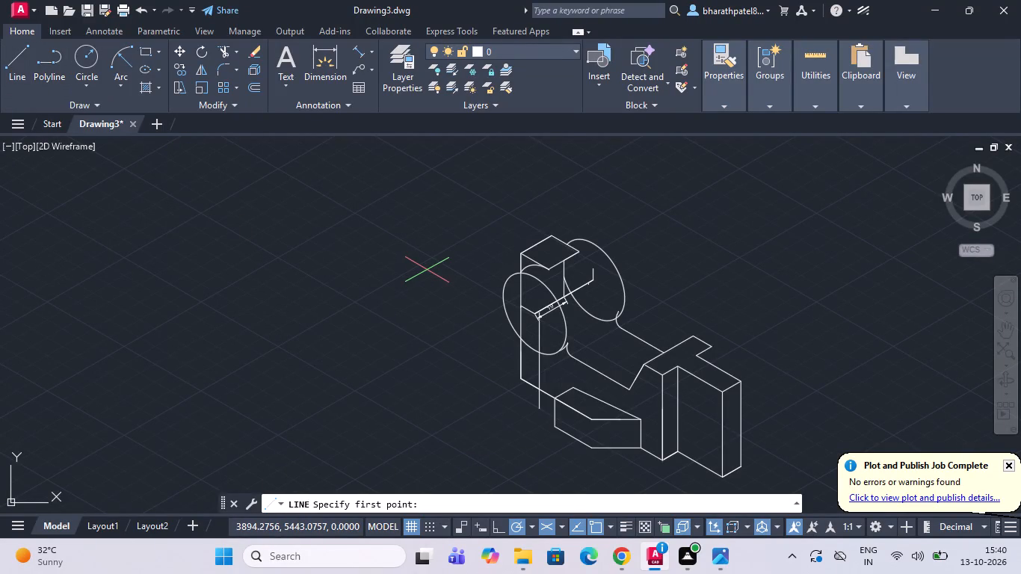
scroll(427, 270, "up", 1)
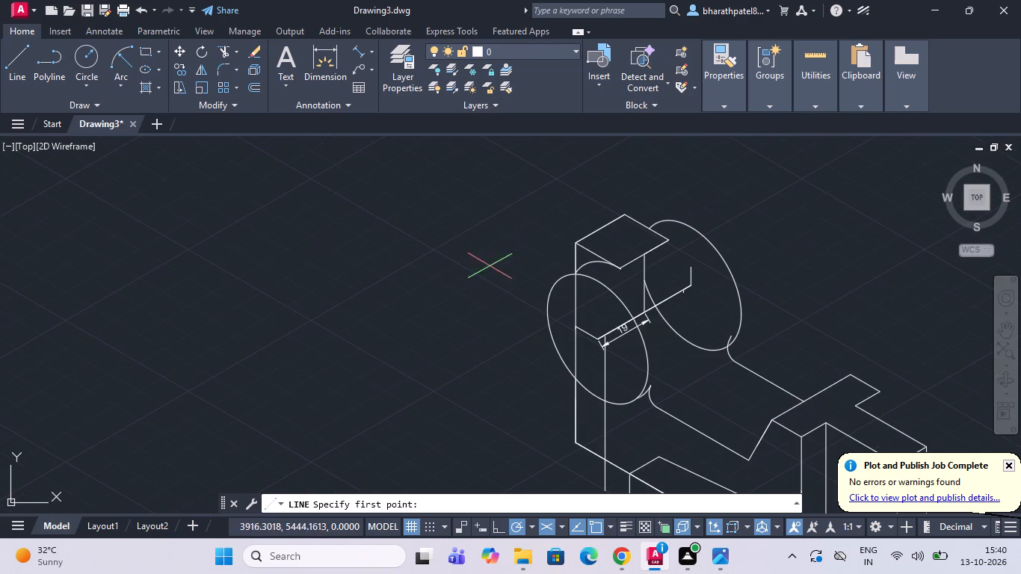
left_click_drag(579, 277, 566, 277)
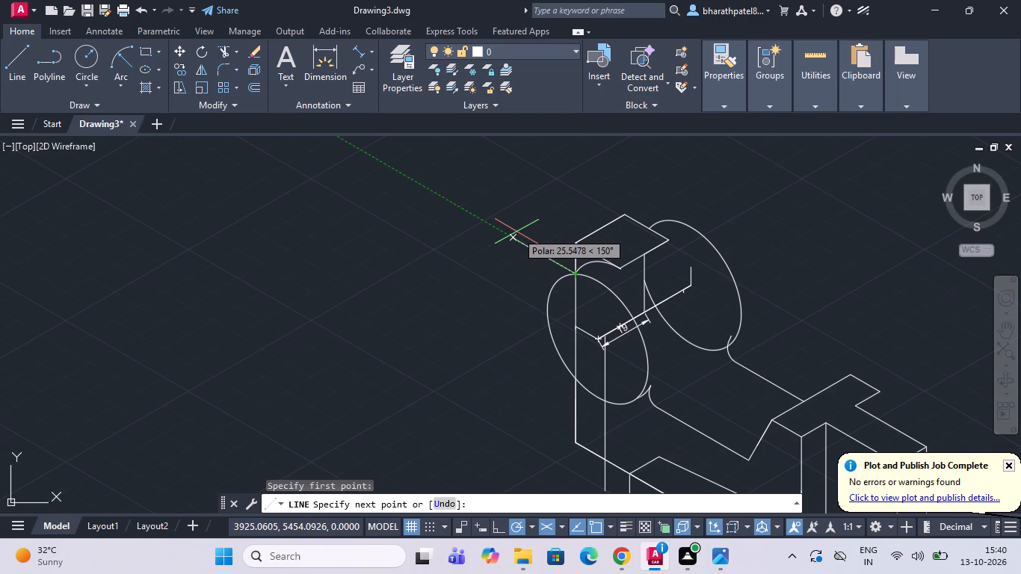
type("30")
key("Return")
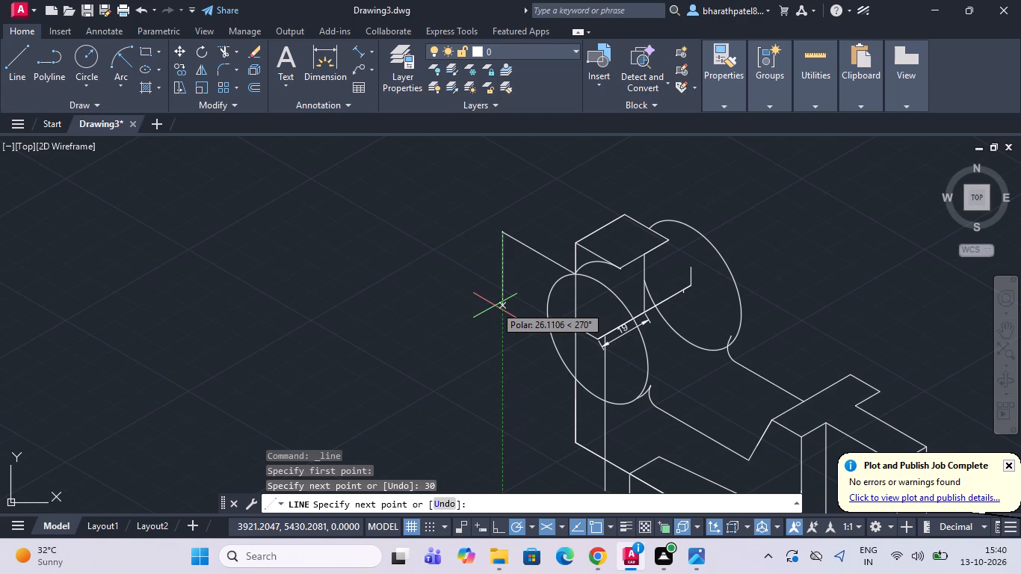
type("13")
key("Return")
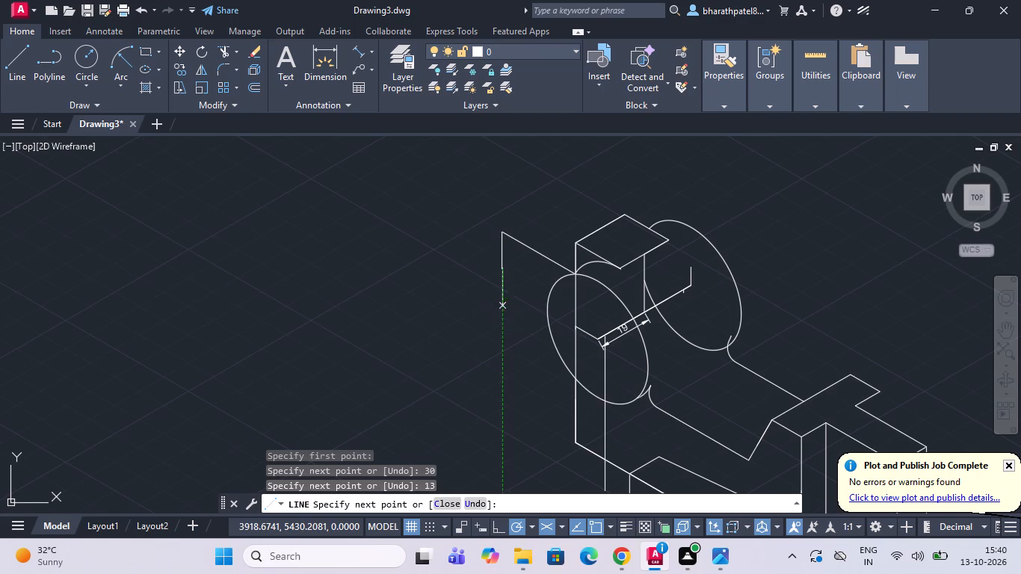
Set the polar tracking angle to 5° increments and end the current line.
scroll(502, 291, "up", 2)
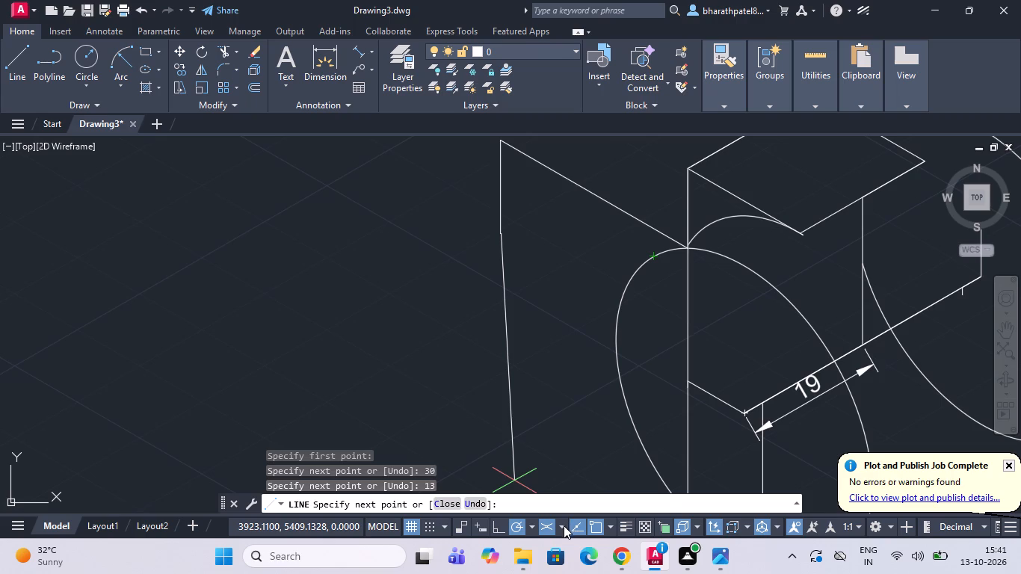
left_click(527, 527)
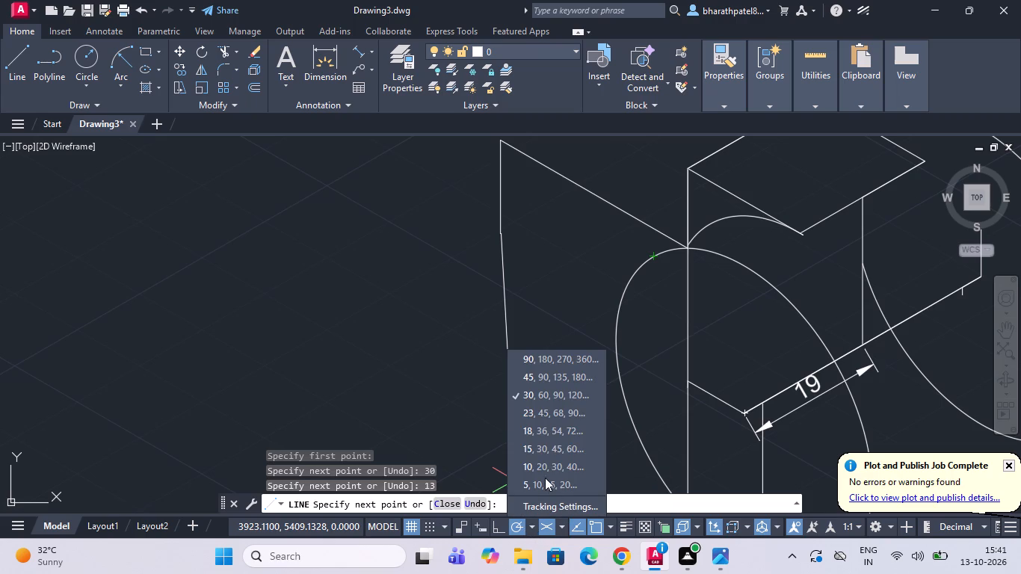
left_click(545, 482)
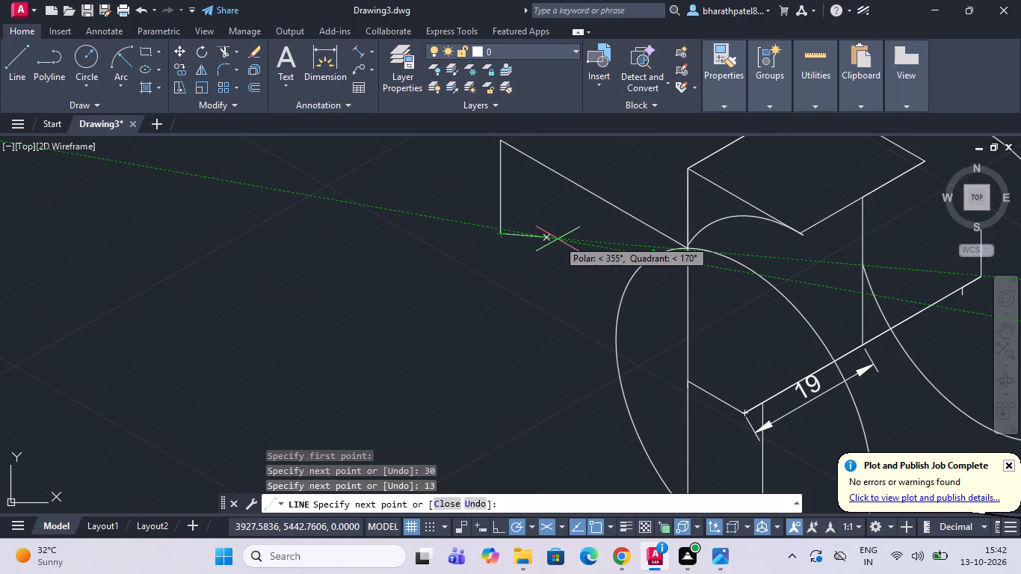
key("Escape")
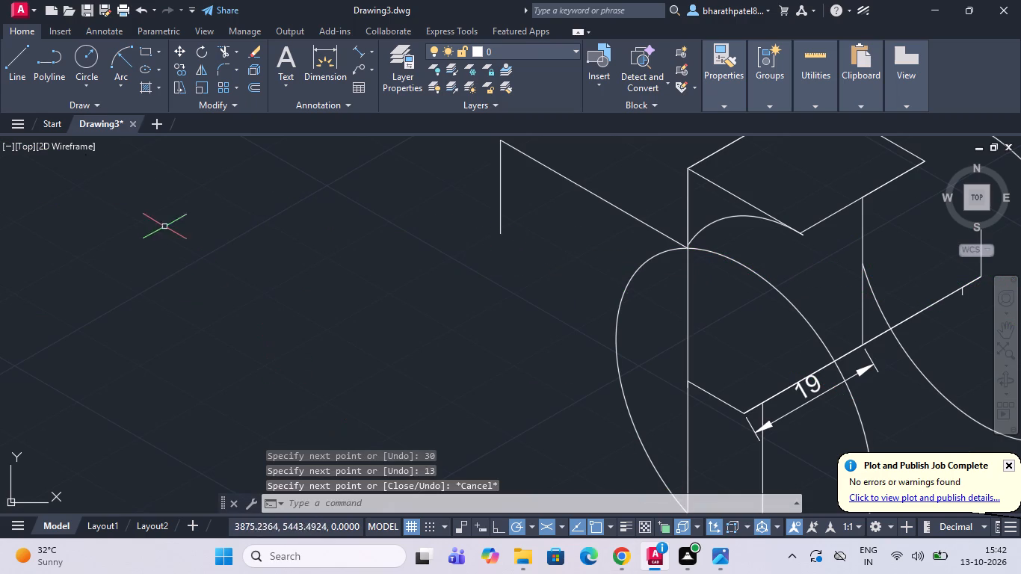
Draw a sloping line from the lower end of the 13-unit vertical to just inside the front circle, about 125° from the vertical.
left_click(10, 56)
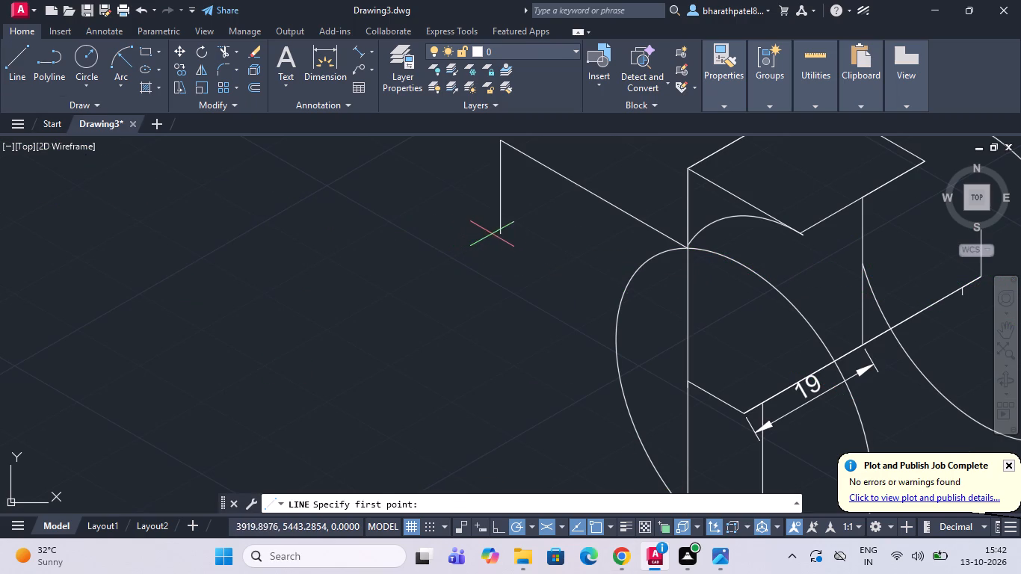
left_click(499, 235)
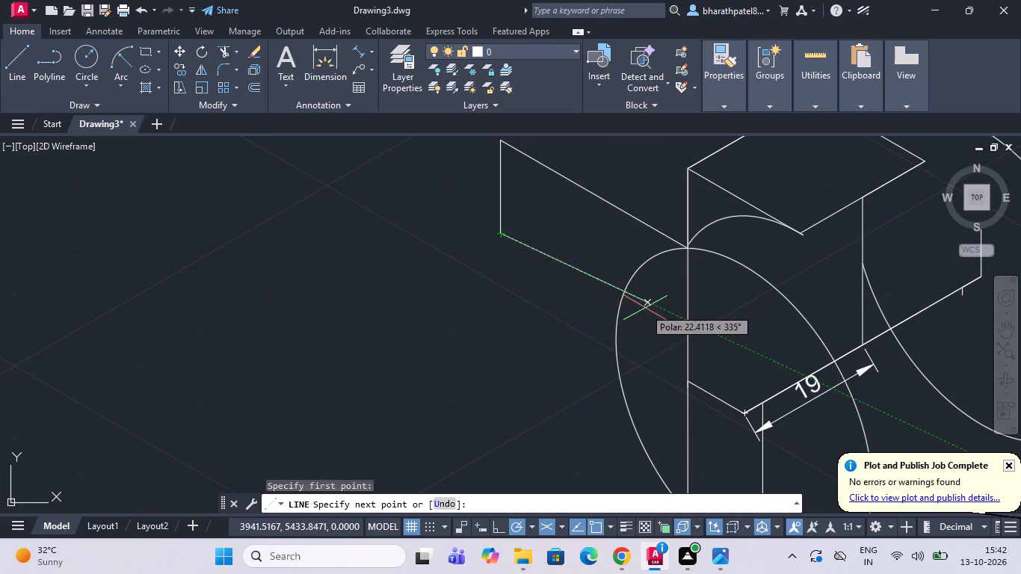
left_click(650, 330)
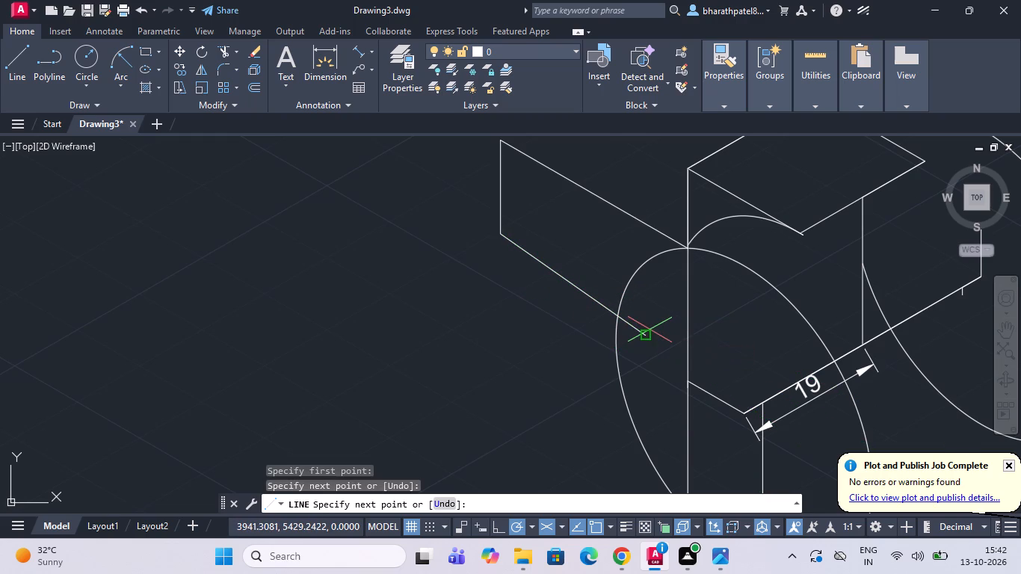
key("Escape")
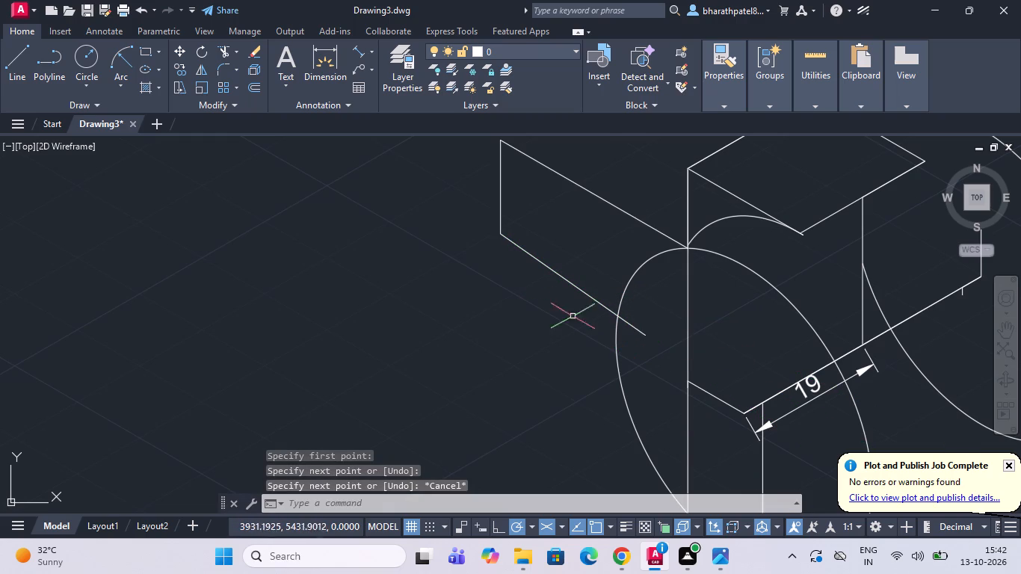
Check the angle between the 13-unit vertical line and the sloping line without placing a dimension.
left_click(372, 53)
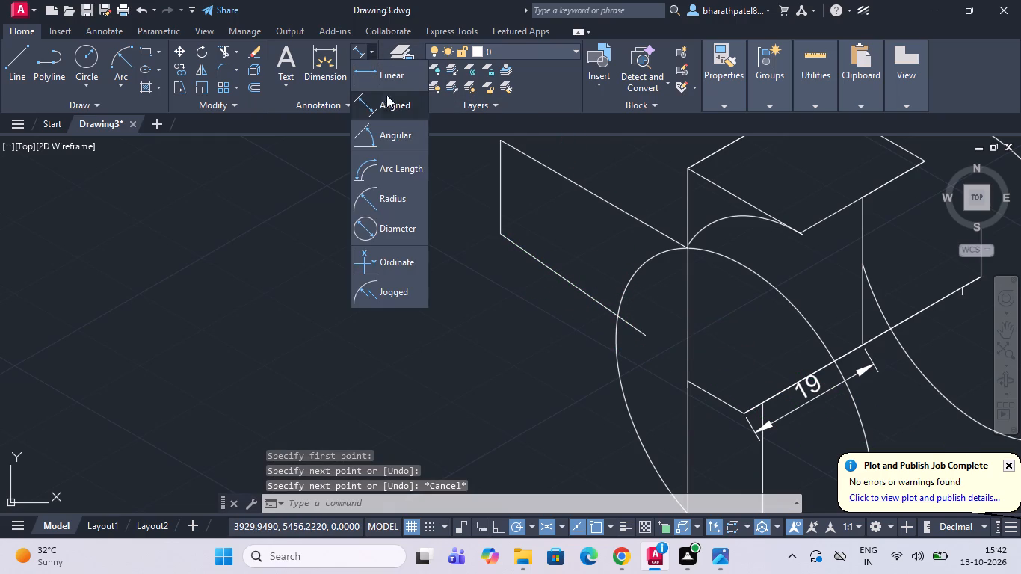
left_click(390, 138)
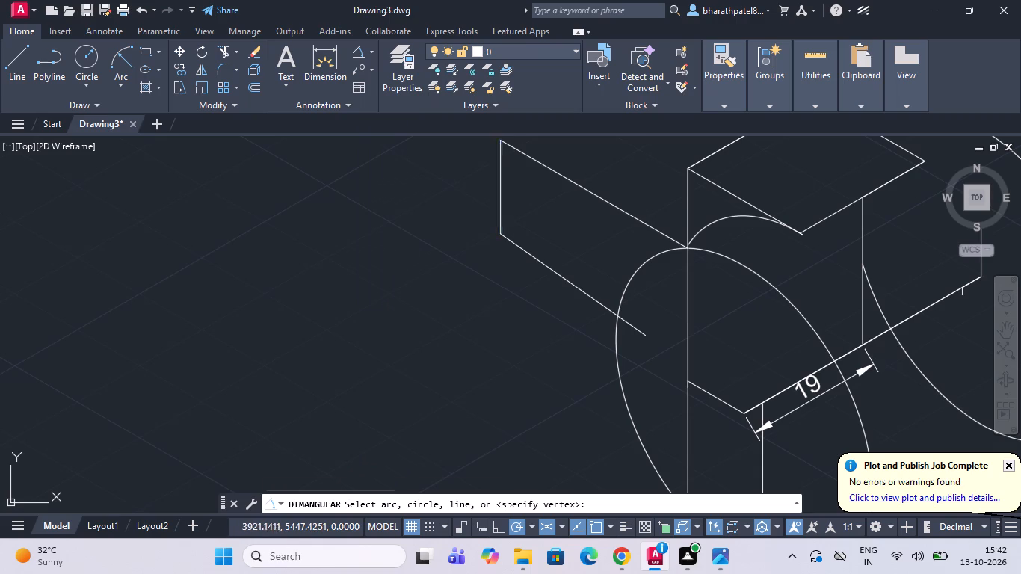
left_click(501, 205)
left_click(529, 256)
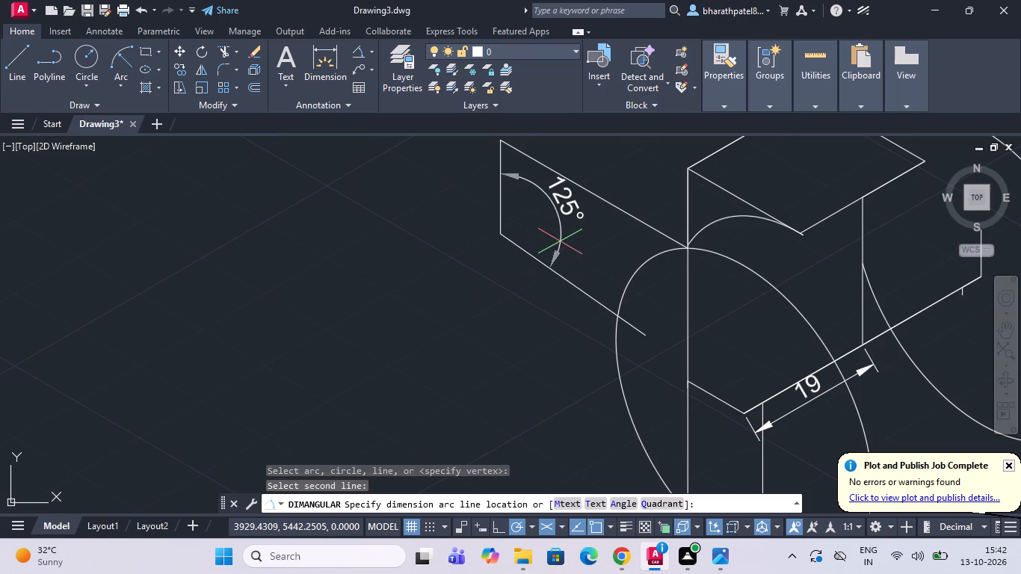
key("Escape")
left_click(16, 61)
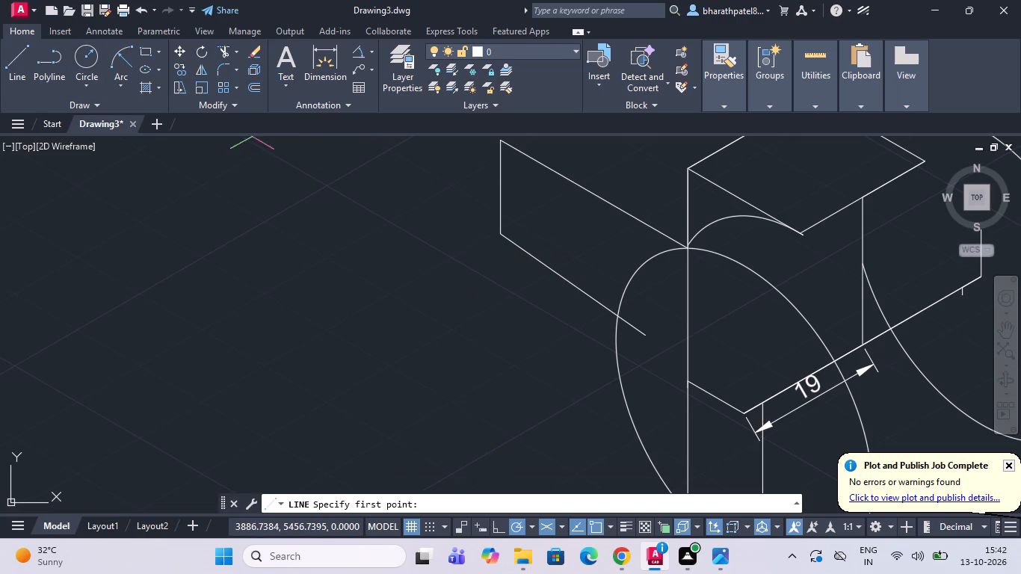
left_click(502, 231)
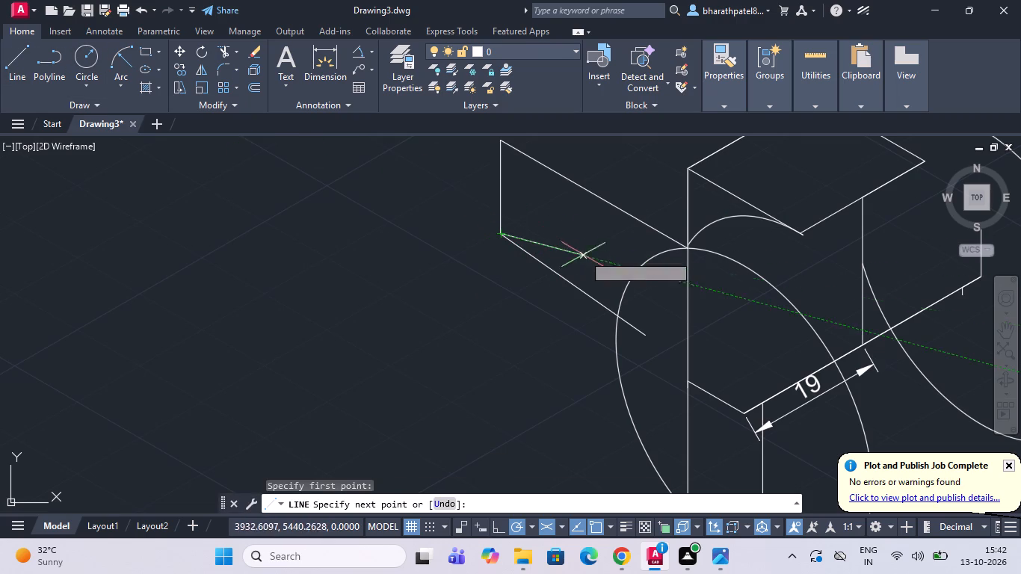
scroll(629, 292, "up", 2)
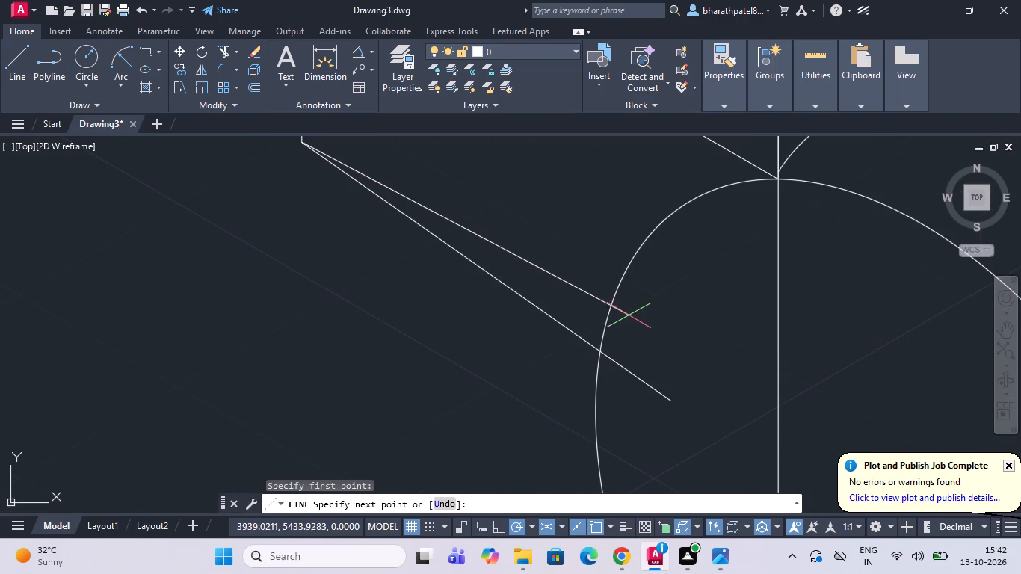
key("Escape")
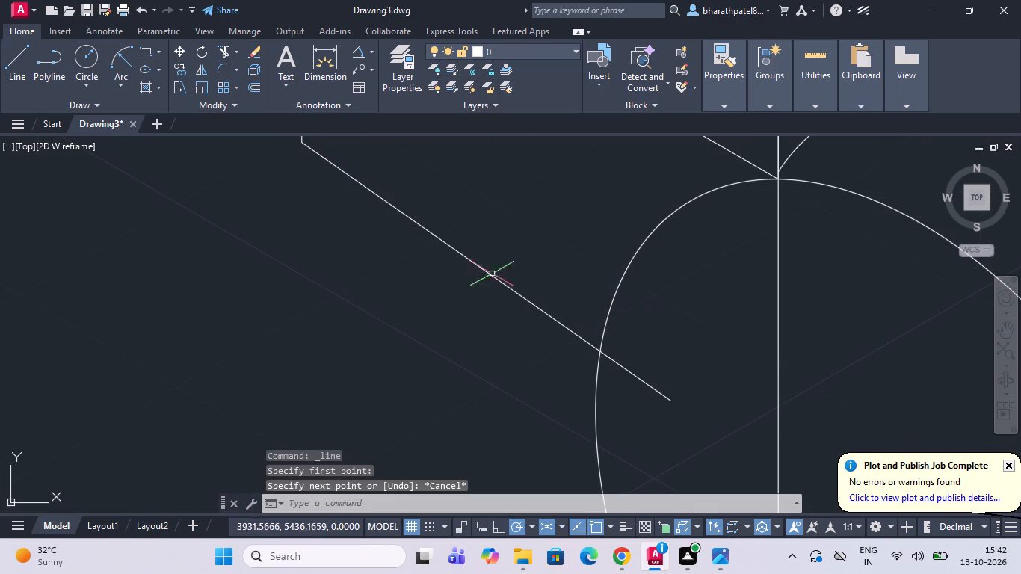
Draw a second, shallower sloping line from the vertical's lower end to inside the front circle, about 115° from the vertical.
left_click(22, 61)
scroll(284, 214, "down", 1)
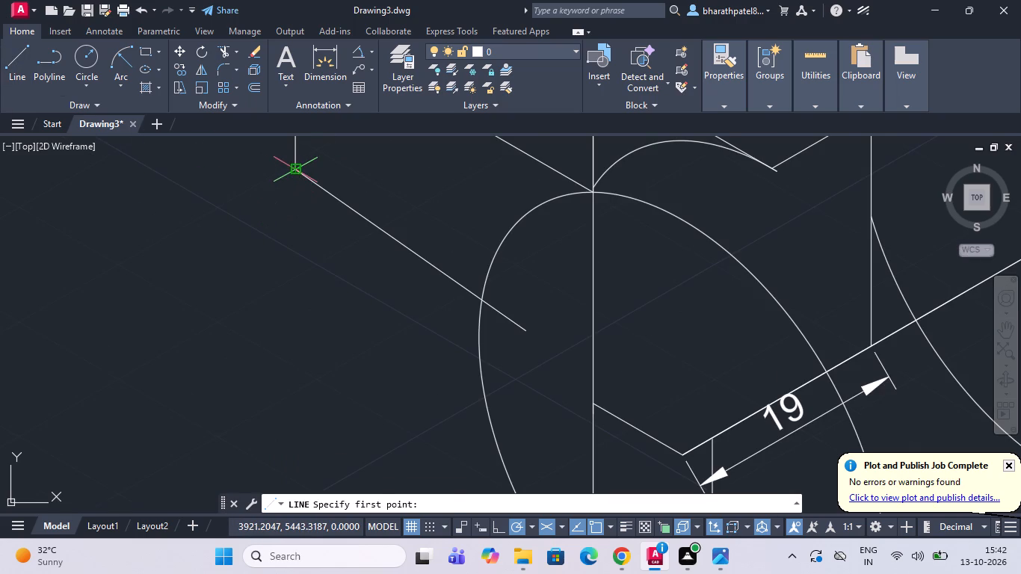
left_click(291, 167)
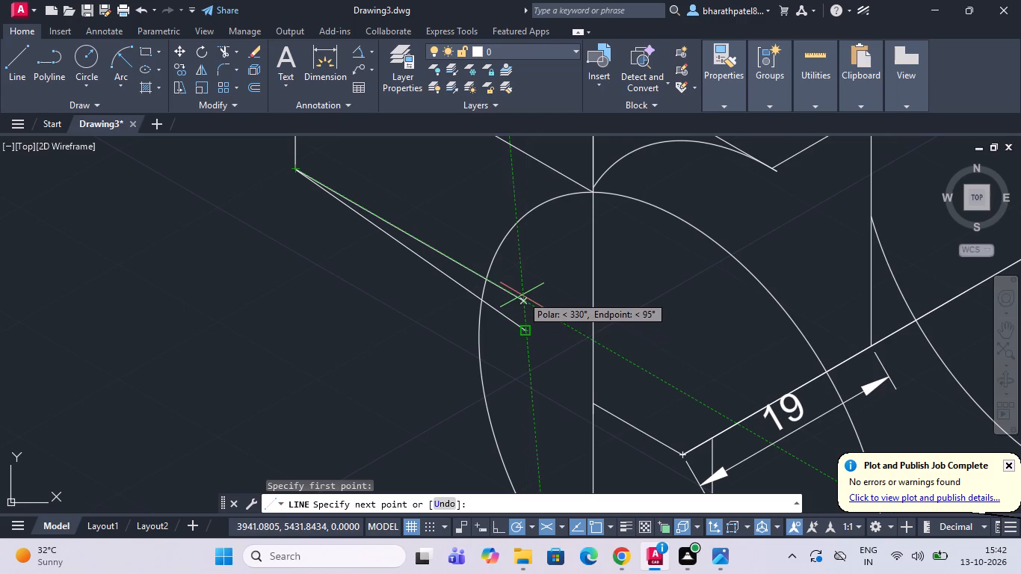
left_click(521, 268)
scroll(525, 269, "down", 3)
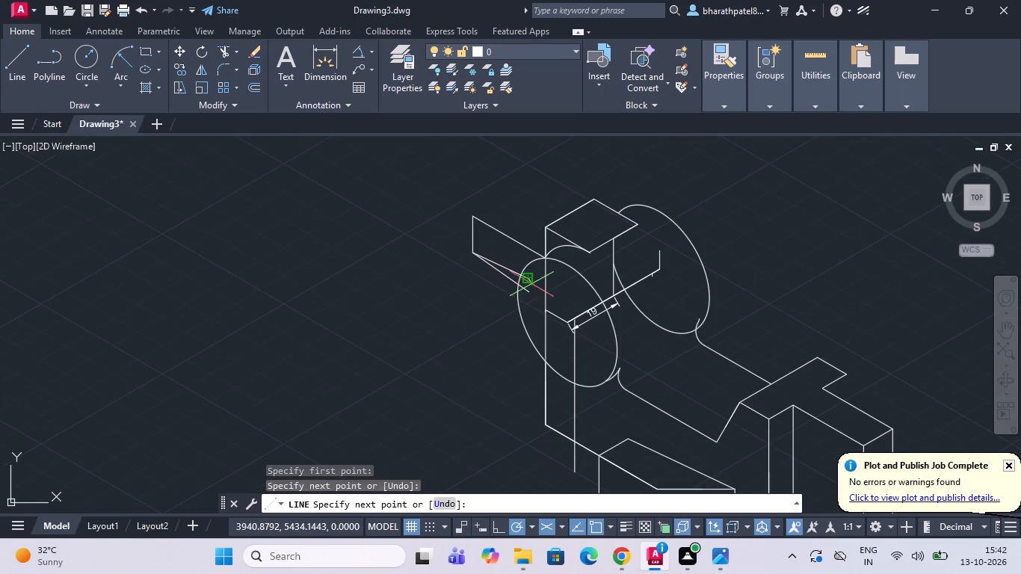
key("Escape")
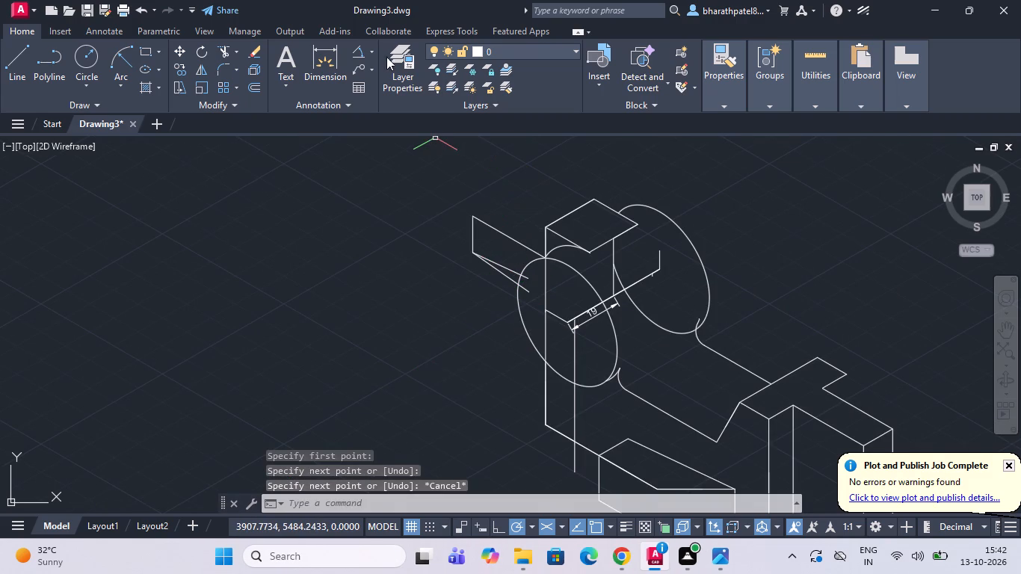
Check the angle between the shallower sloping line and the 13-unit vertical without placing a dimension.
left_click(361, 52)
scroll(500, 259, "up", 2)
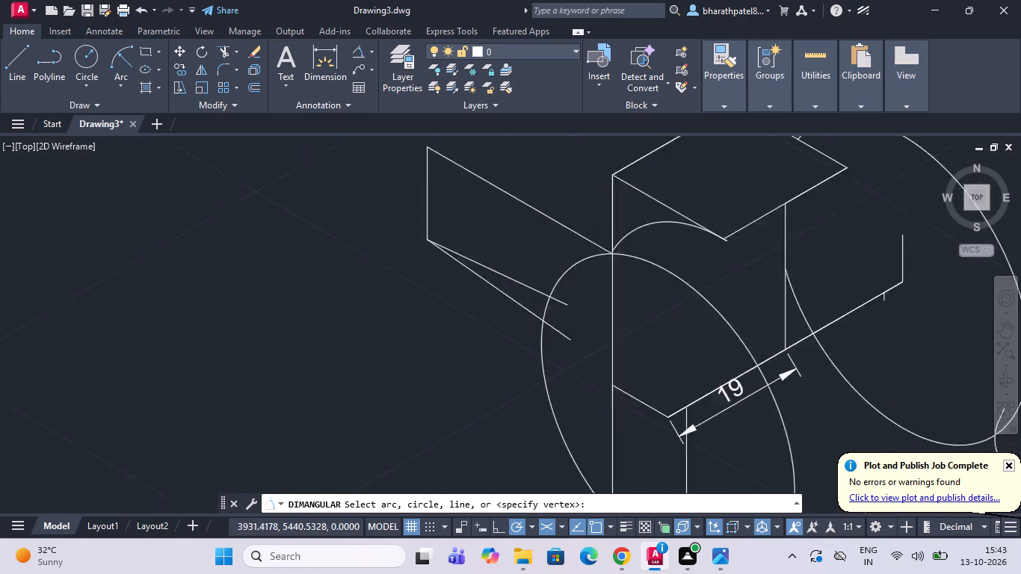
scroll(499, 259, "up", 2)
left_click_drag(311, 172, 324, 176)
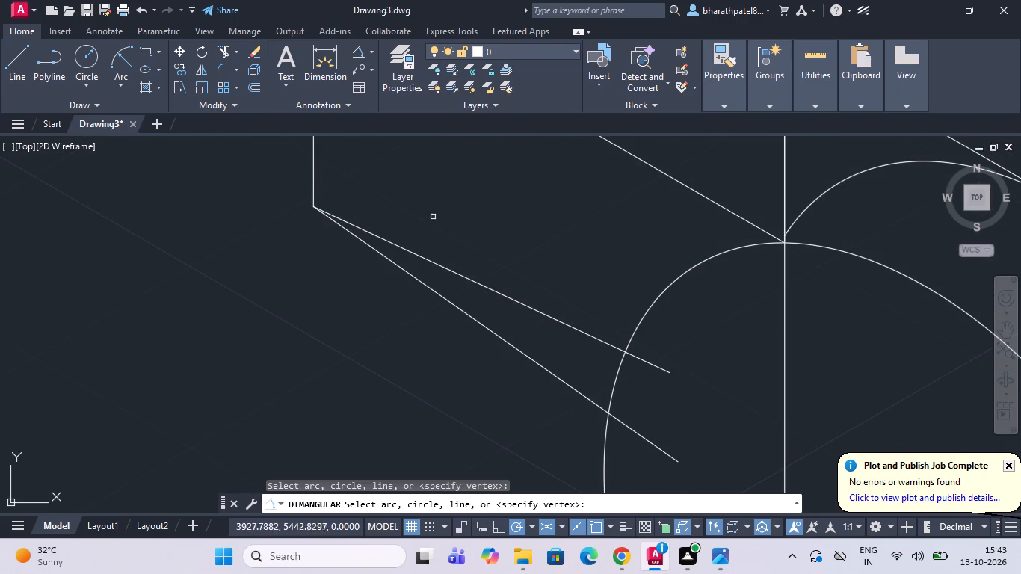
left_click(428, 262)
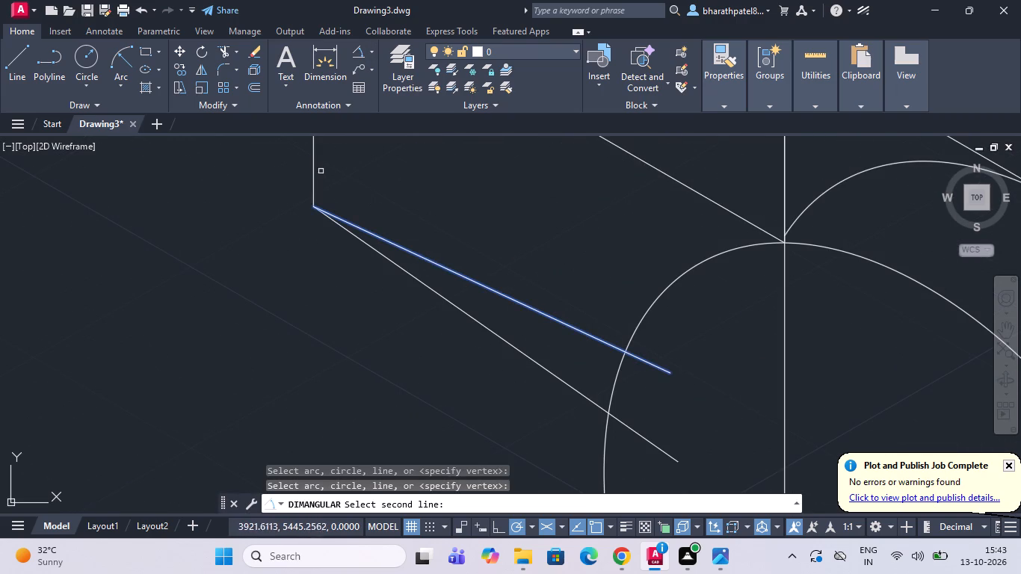
left_click(315, 166)
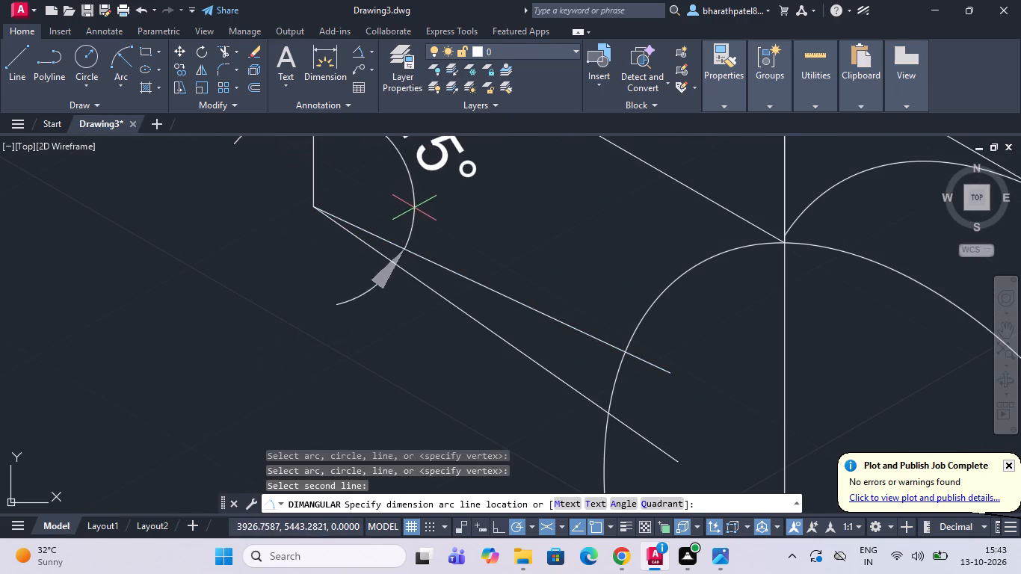
scroll(424, 225, "down", 2)
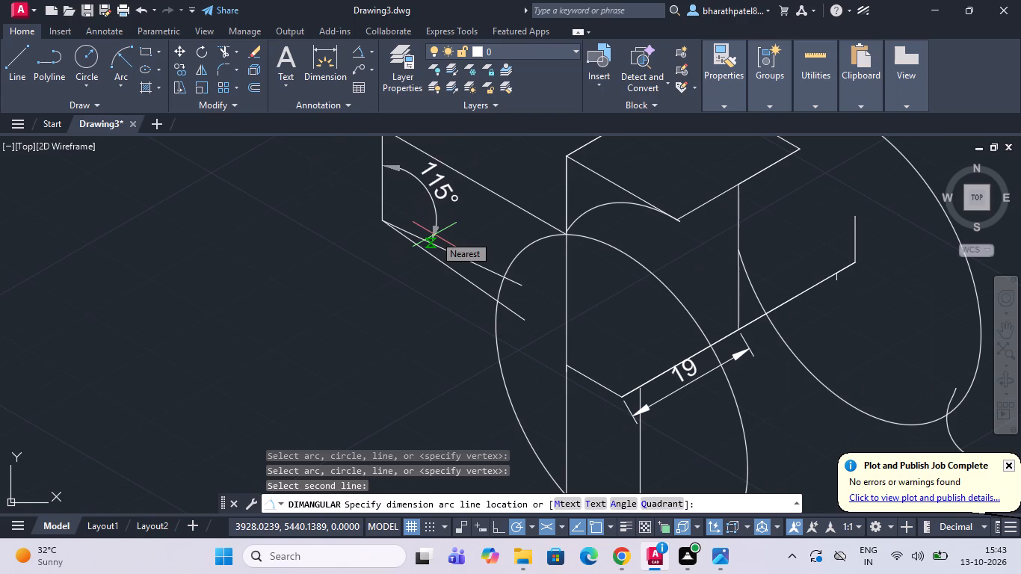
key("Escape")
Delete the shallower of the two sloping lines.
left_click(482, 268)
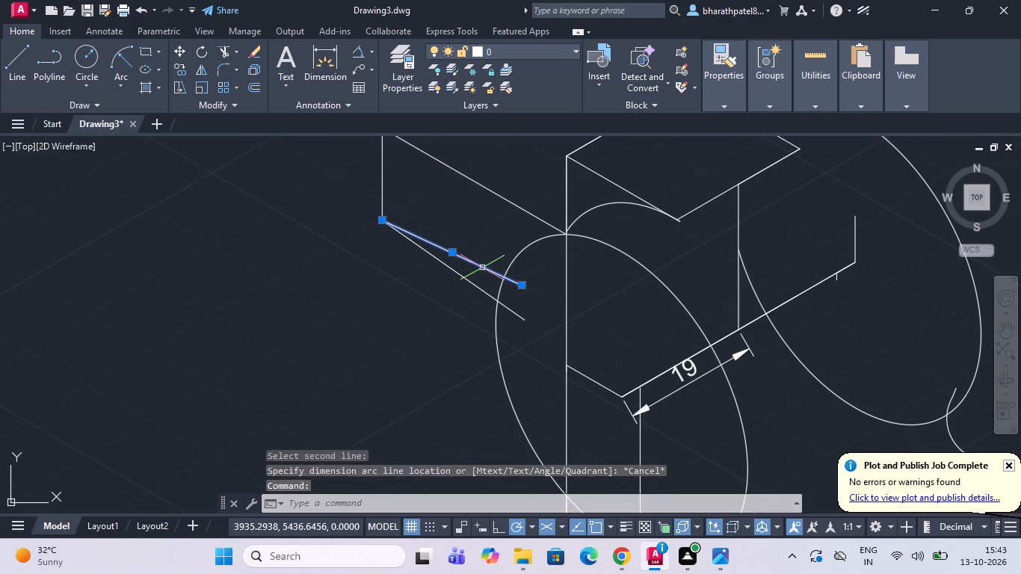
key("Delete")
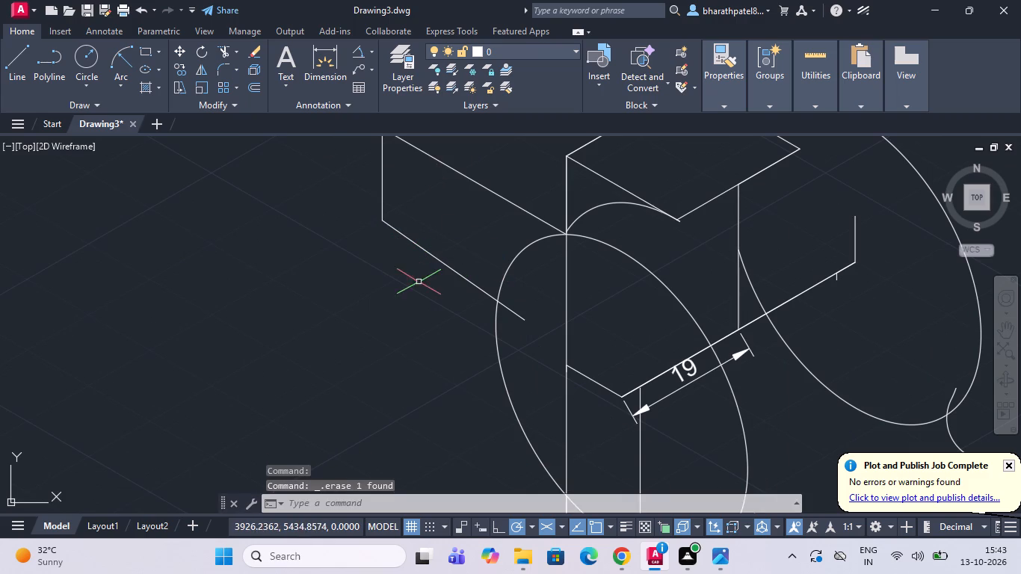
Draw a line about 14 units long at 145° from the corner on the long vertical inside the front circle to just past its outline.
scroll(457, 315, "down", 2)
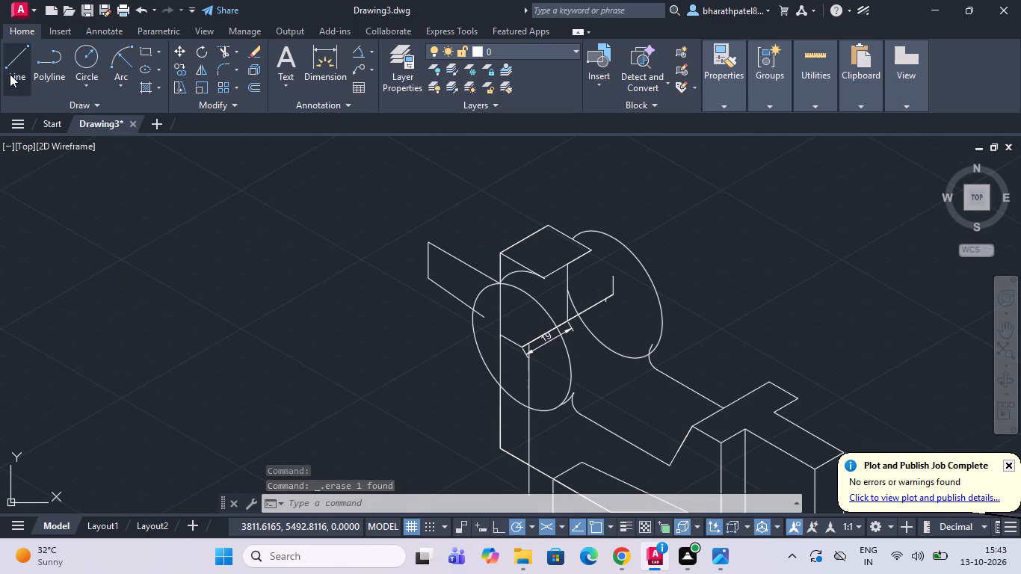
left_click(9, 74)
scroll(572, 325, "down", 1)
scroll(516, 320, "up", 3)
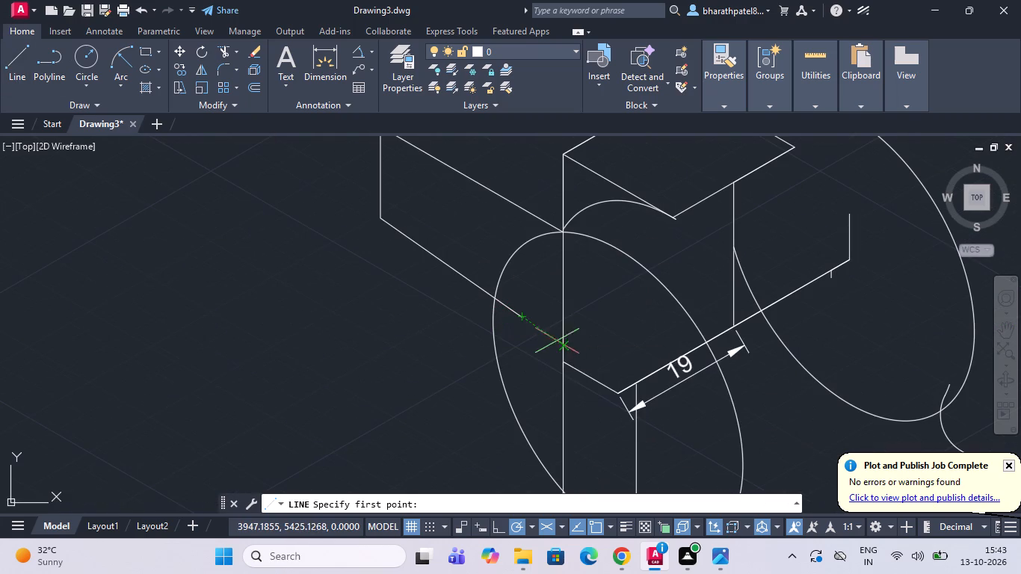
left_click(568, 365)
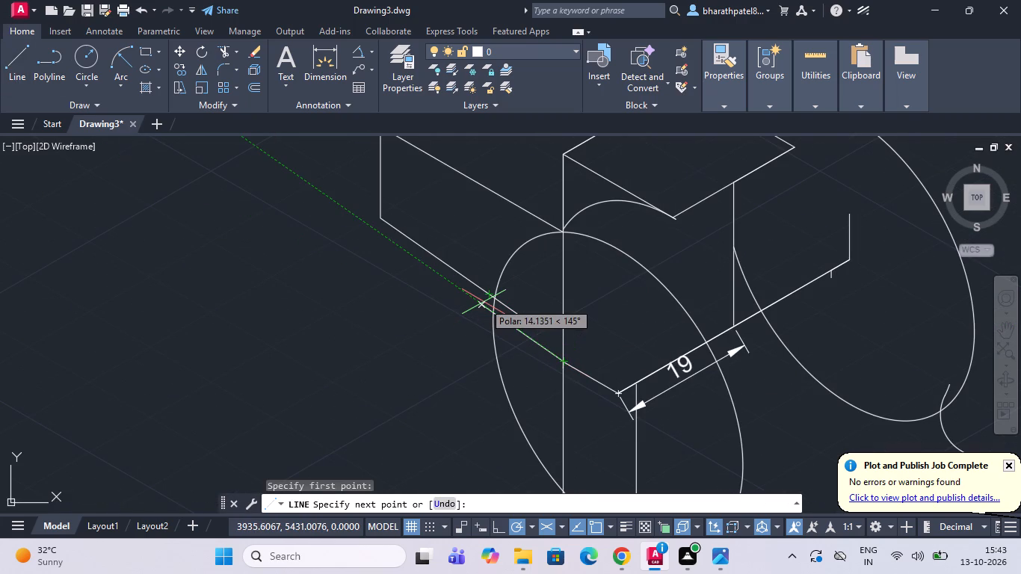
left_click(484, 302)
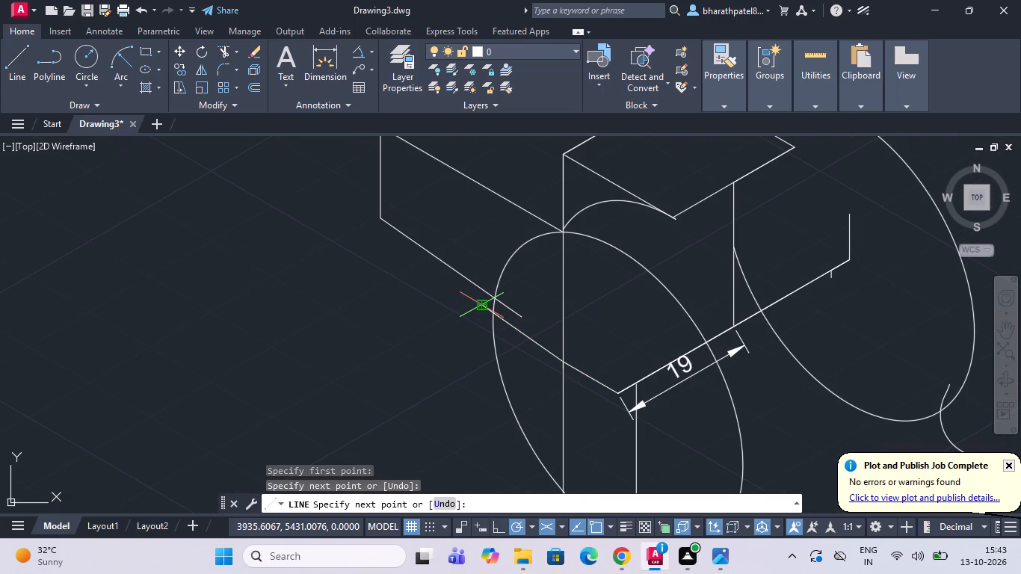
key("Escape")
Delete the sloping line that runs from the 13-unit vertical's lower end into the front circle.
left_click(441, 261)
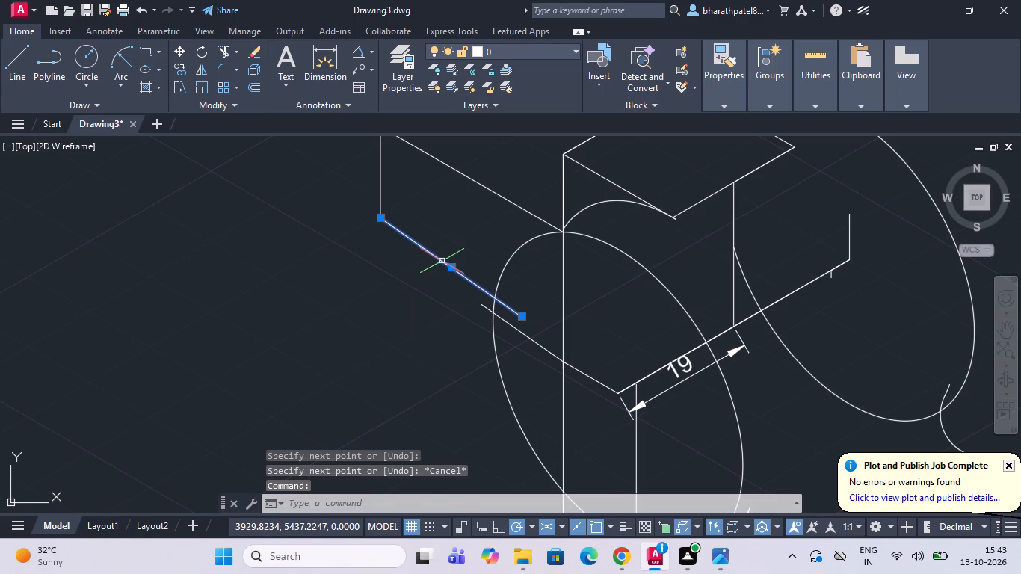
key("Delete")
Draw a steeper sloping line from the 13-unit vertical's lower end to the front circle's outline.
left_click(15, 61)
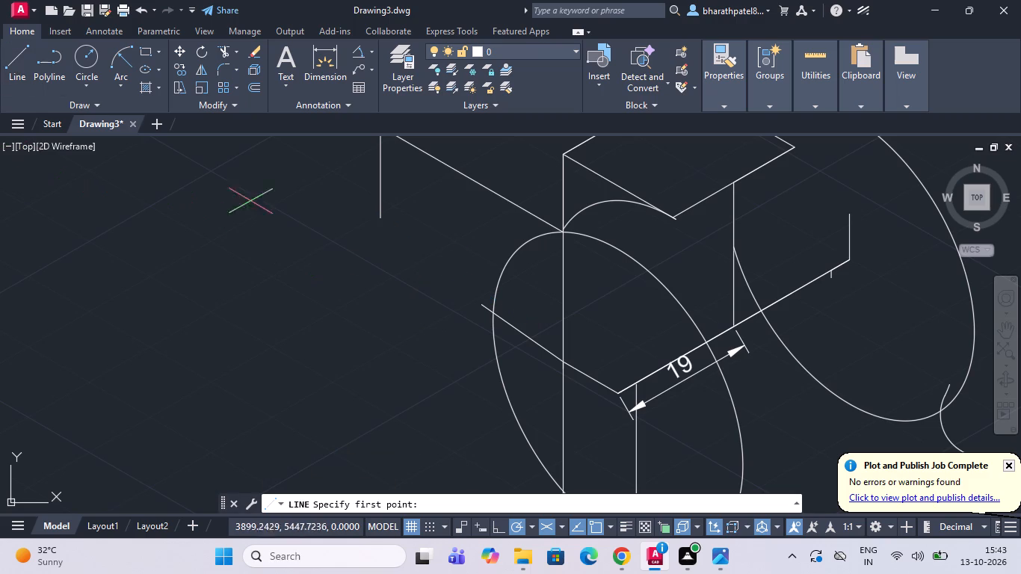
left_click(381, 212)
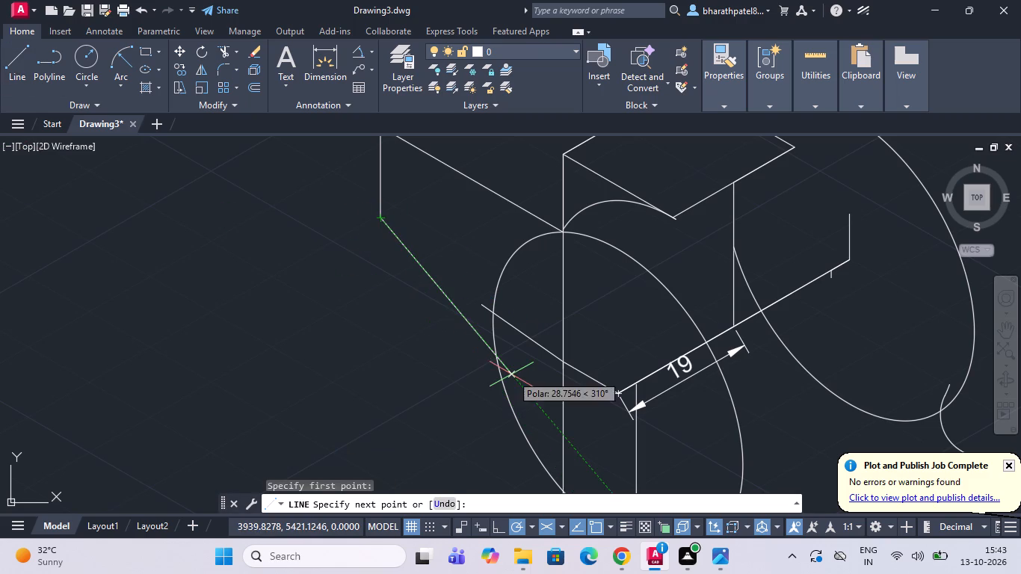
scroll(511, 373, "up", 1)
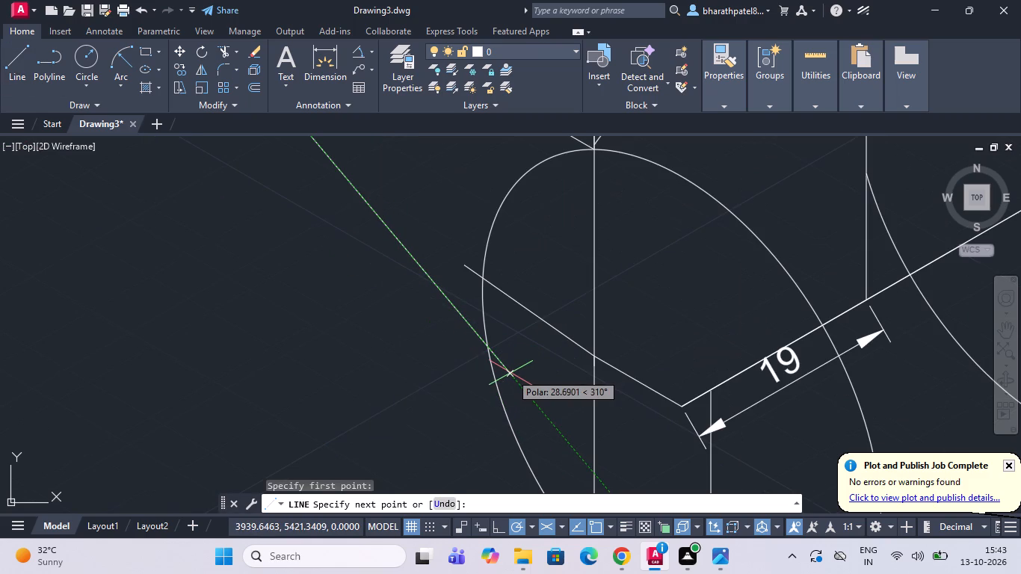
left_click(481, 303)
key("Escape")
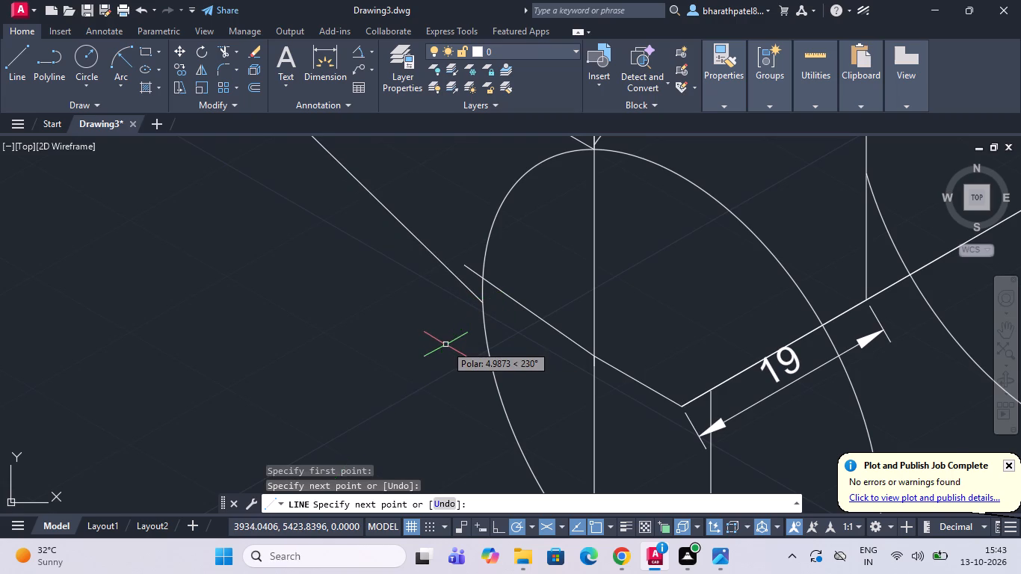
Draw a 20-unit edge at 30° from the arm's upper outer corner, continuing parallel to the arm's top edge onto the block's top face.
scroll(457, 366, "down", 3)
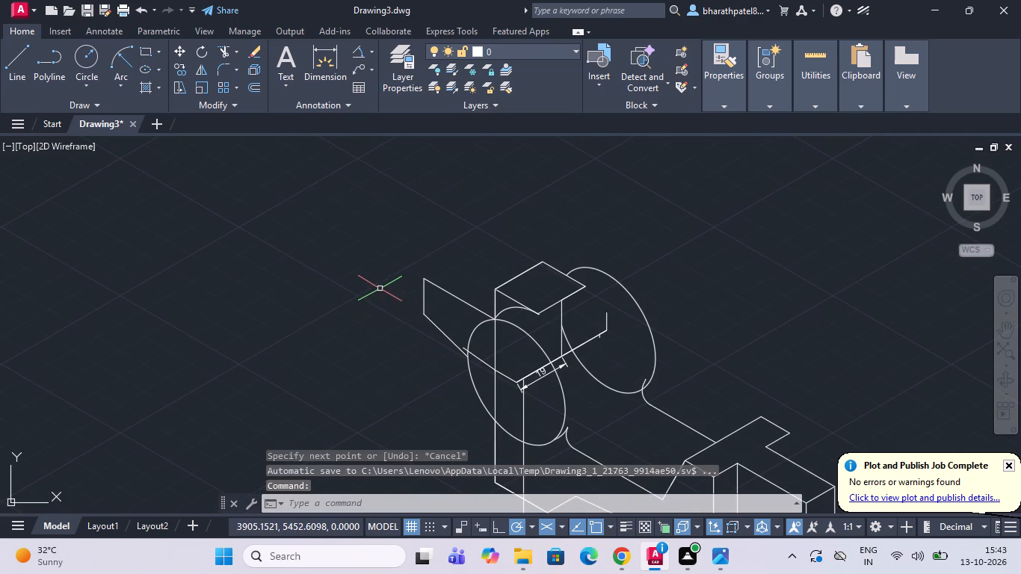
scroll(380, 288, "up", 1)
left_click(13, 59)
scroll(197, 235, "down", 1)
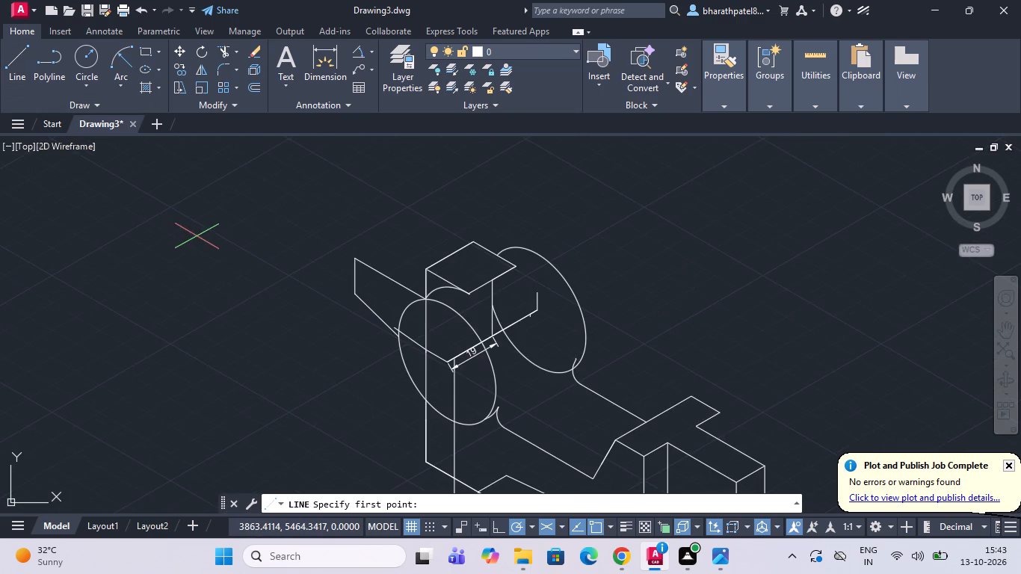
scroll(163, 214, "down", 1)
scroll(205, 206, "up", 2)
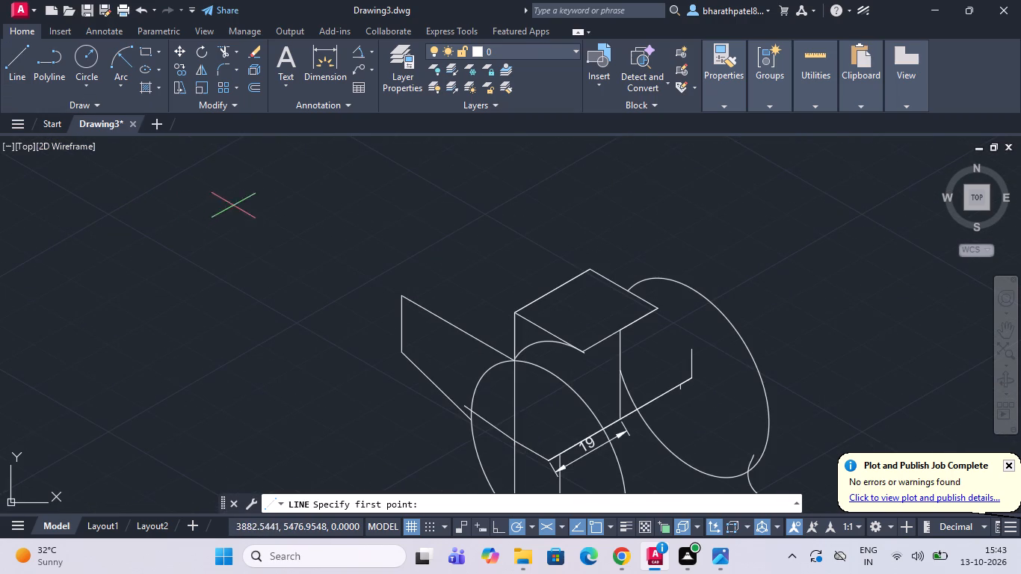
scroll(399, 296, "up", 1)
left_click(401, 295)
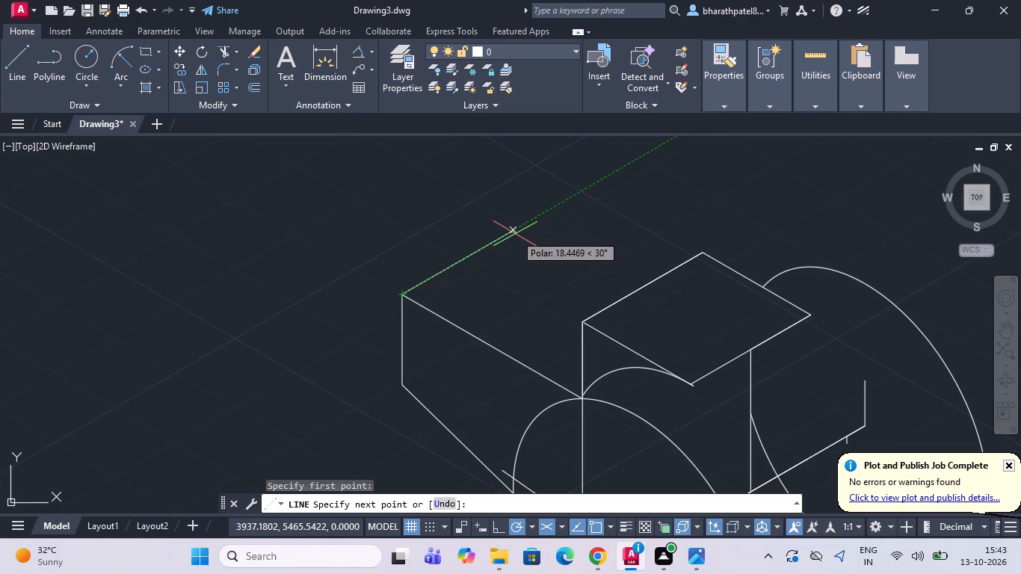
key("2")
key("0")
key("Return")
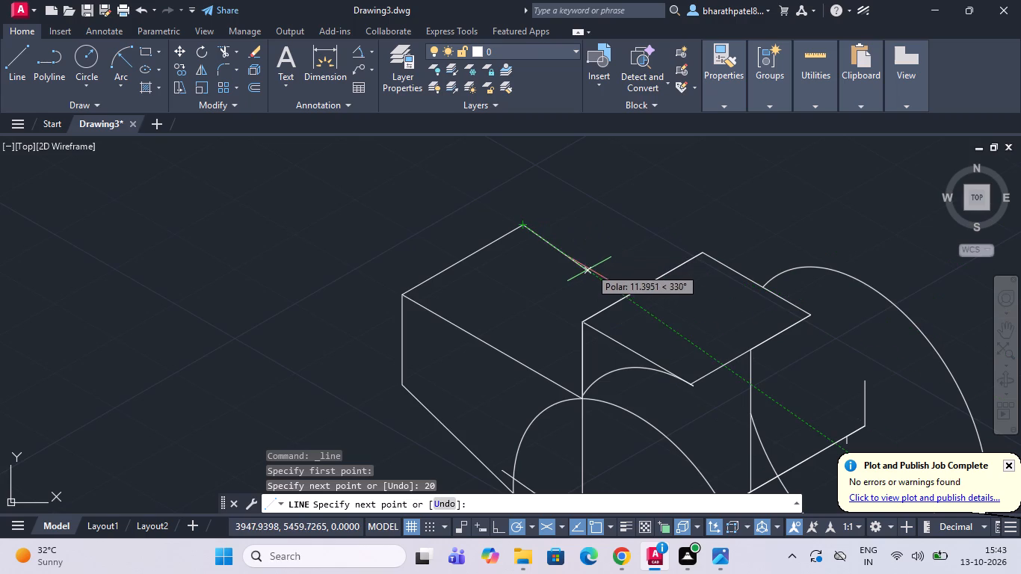
left_click(684, 316)
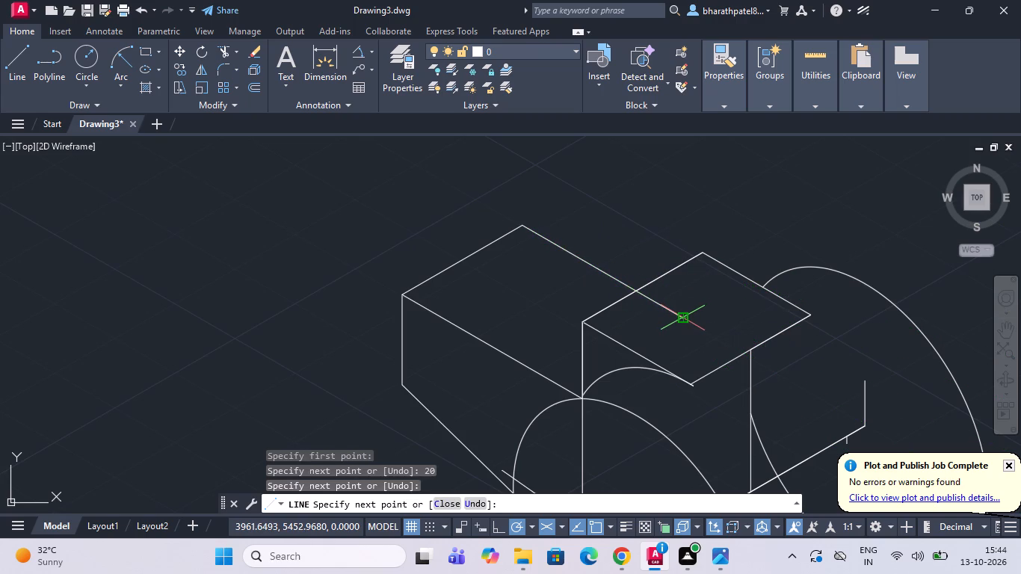
key("Escape")
key("Escape")
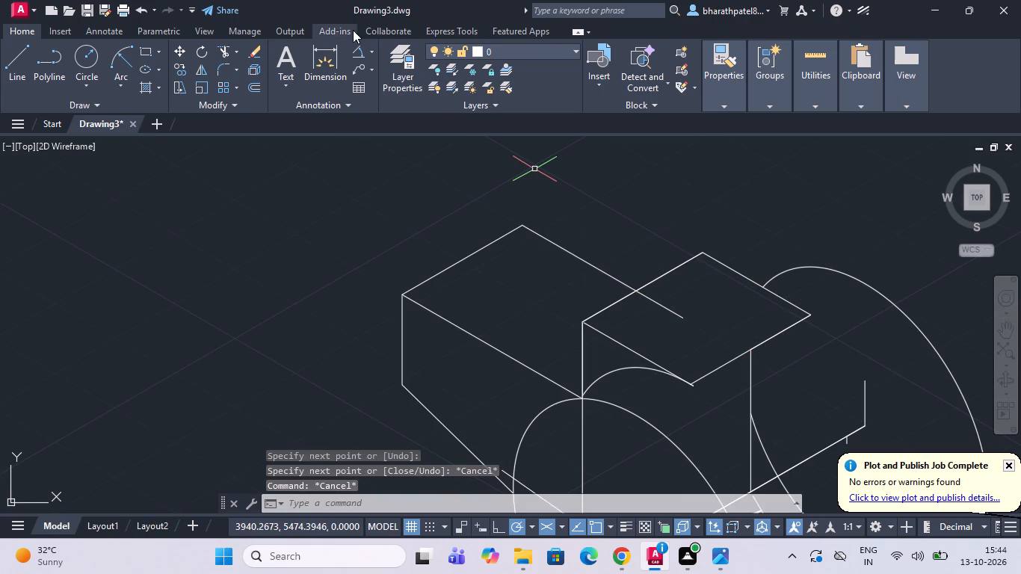
Trim the arm's far top edge where it overlaps the block's top face.
left_click(223, 50)
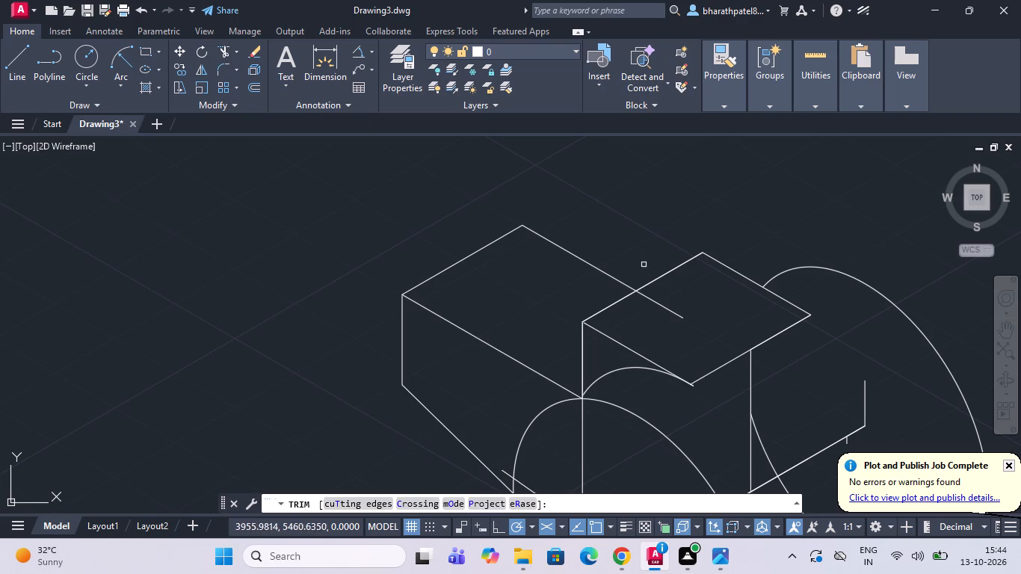
left_click_drag(682, 304, 647, 346)
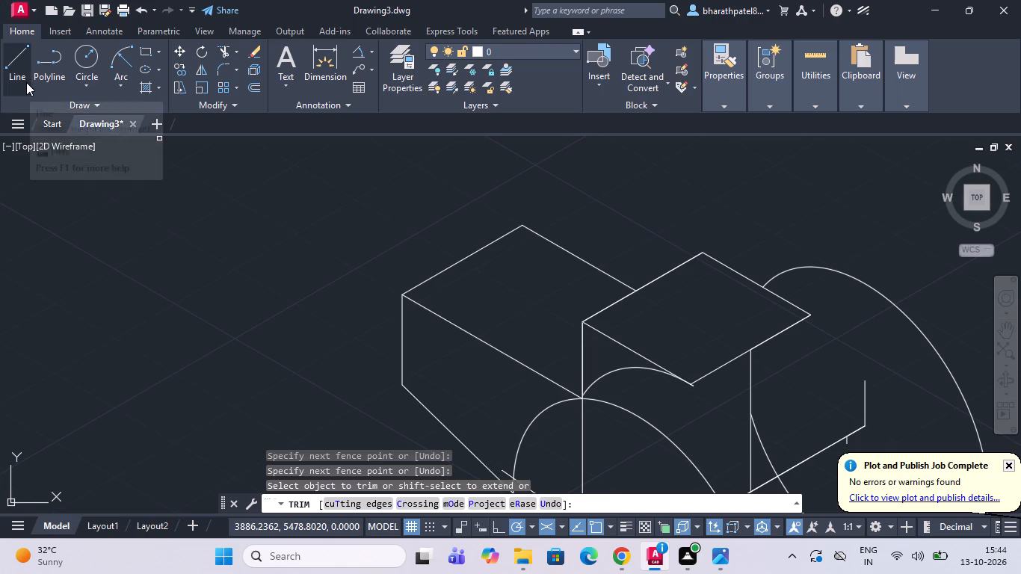
Trim away the lower-right edge of the block's top face.
scroll(262, 229, "down", 1)
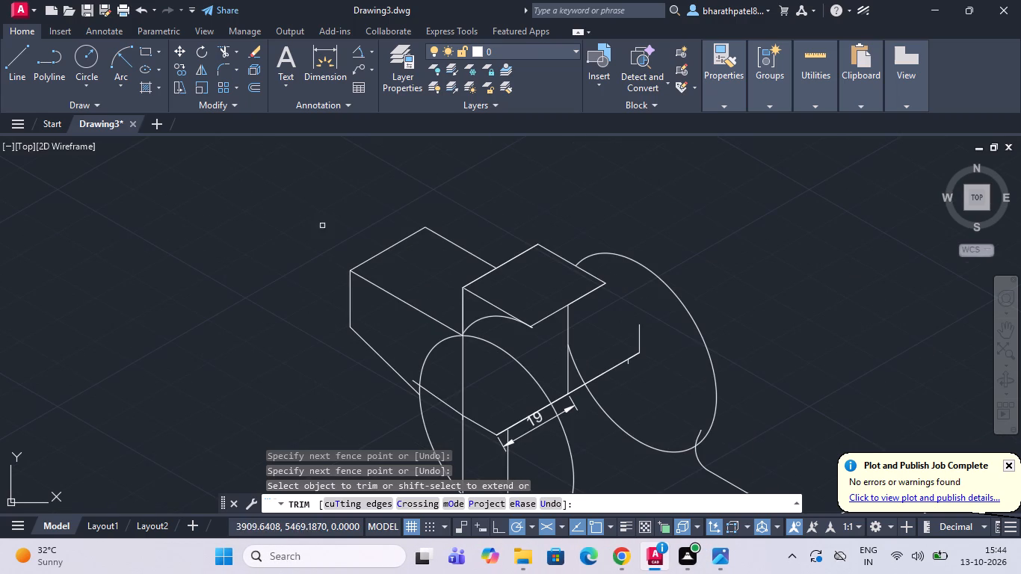
scroll(363, 258, "down", 2)
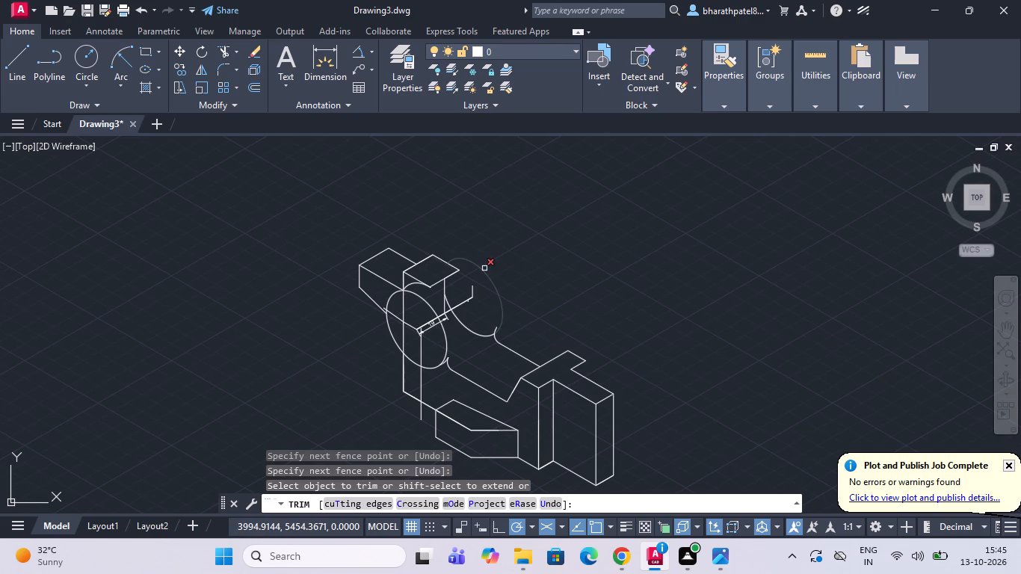
scroll(451, 259, "up", 3)
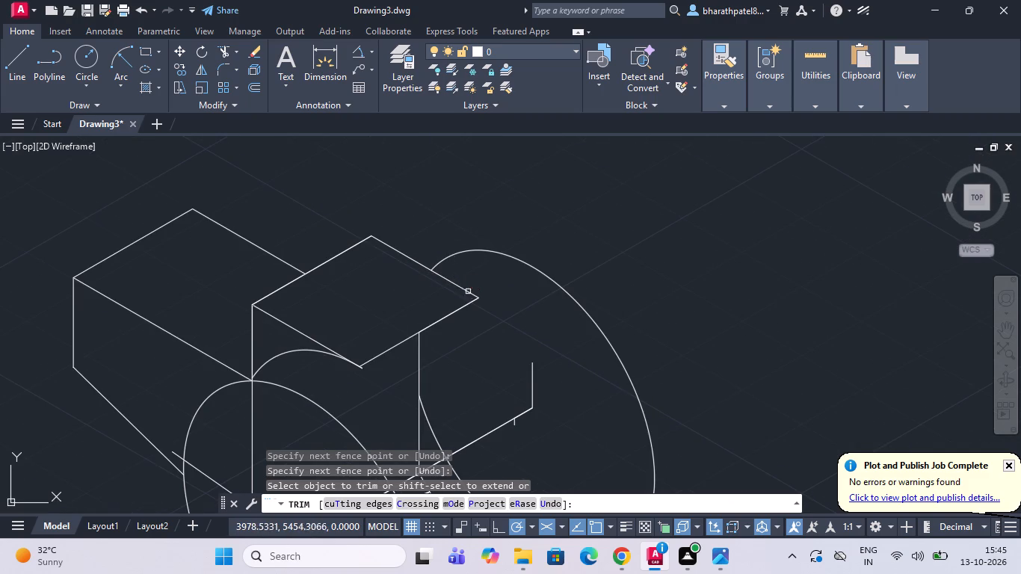
left_click(444, 318)
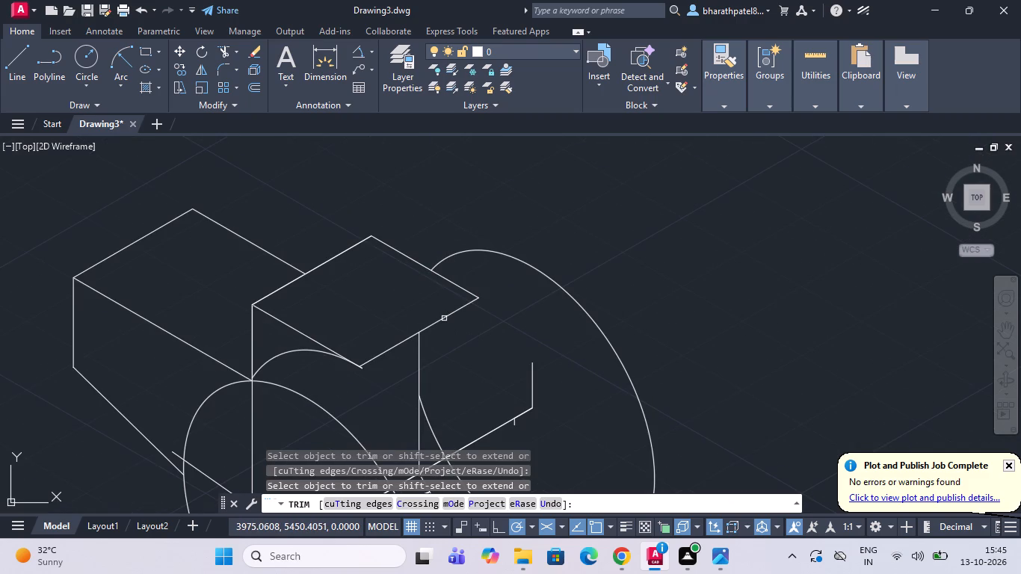
left_click(444, 318)
left_click(374, 357)
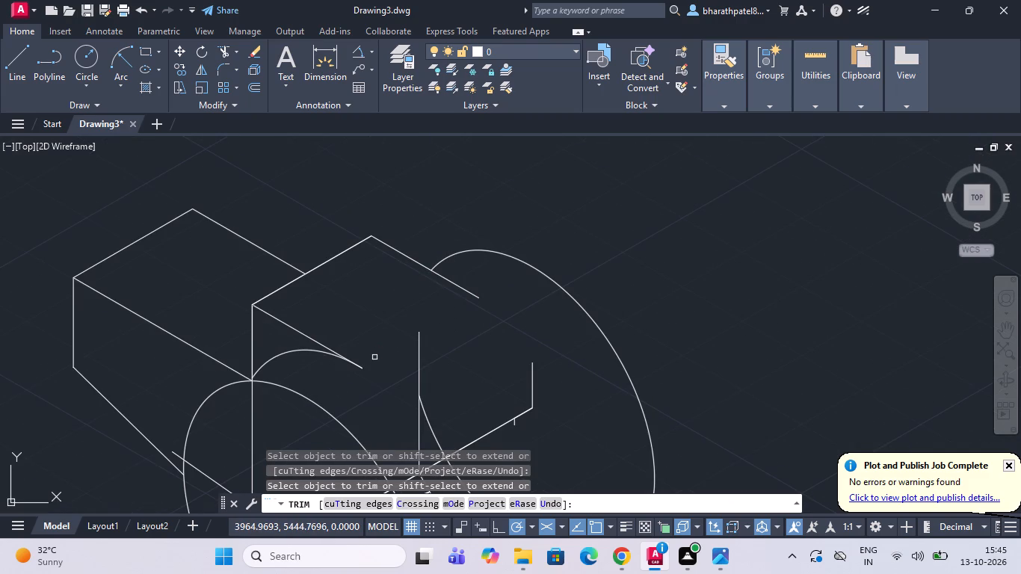
Trim away the lower-left arc of the rear circle on both sides of the 30° line.
scroll(562, 344, "down", 2)
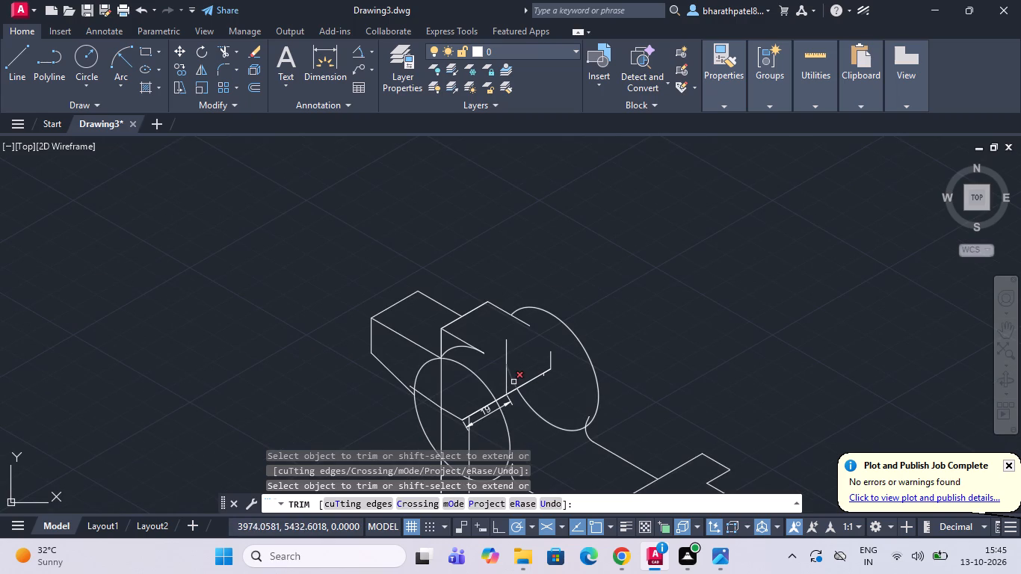
left_click(513, 382)
scroll(514, 382, "down", 1)
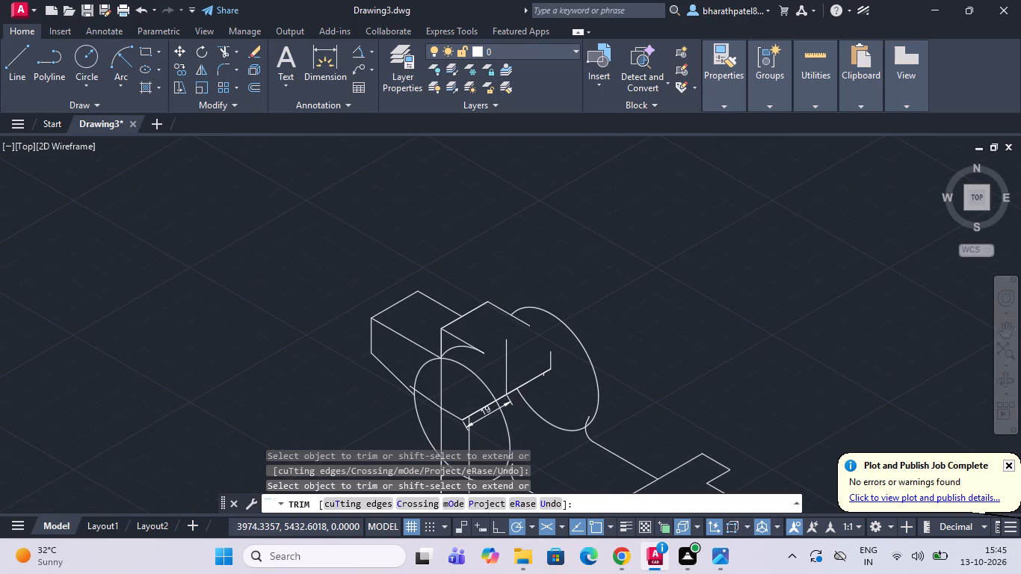
scroll(514, 382, "down", 1)
scroll(531, 433, "up", 1)
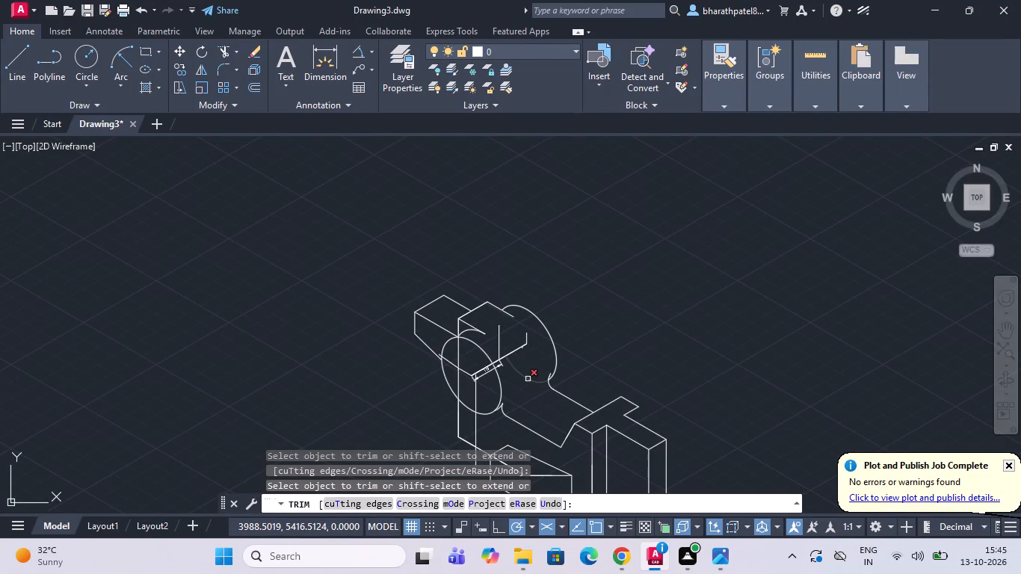
left_click(528, 379)
Trim away the short vertical, the 30° line beyond the front circle, and the vertical between the two circles.
scroll(528, 379, "up", 2)
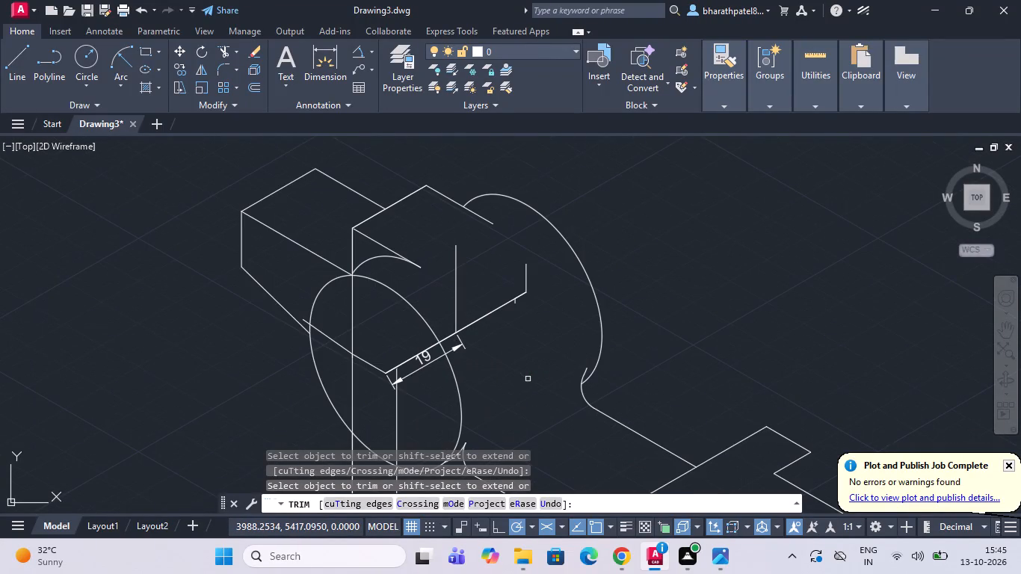
left_click_drag(538, 260, 519, 271)
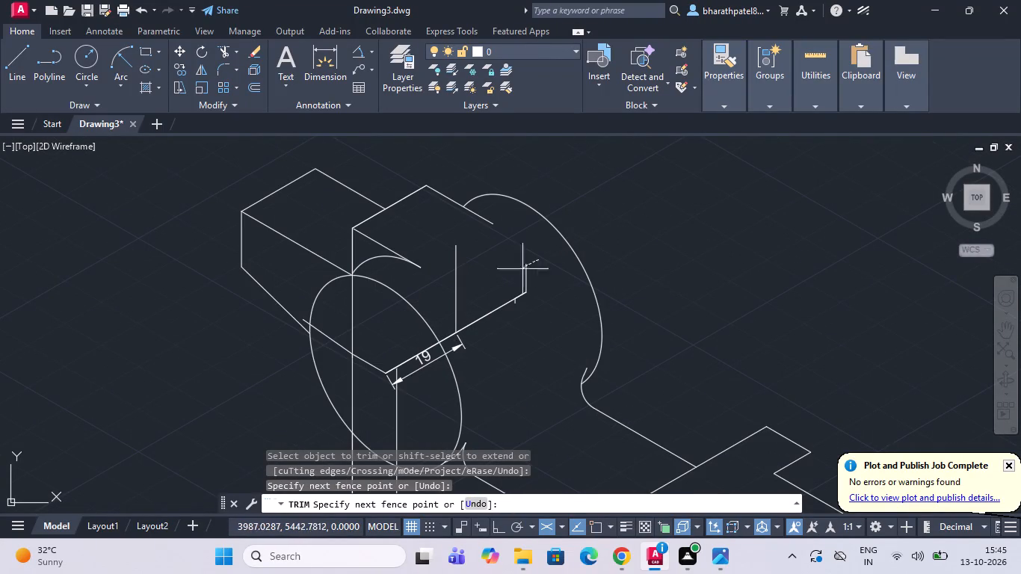
left_click_drag(519, 271, 522, 292)
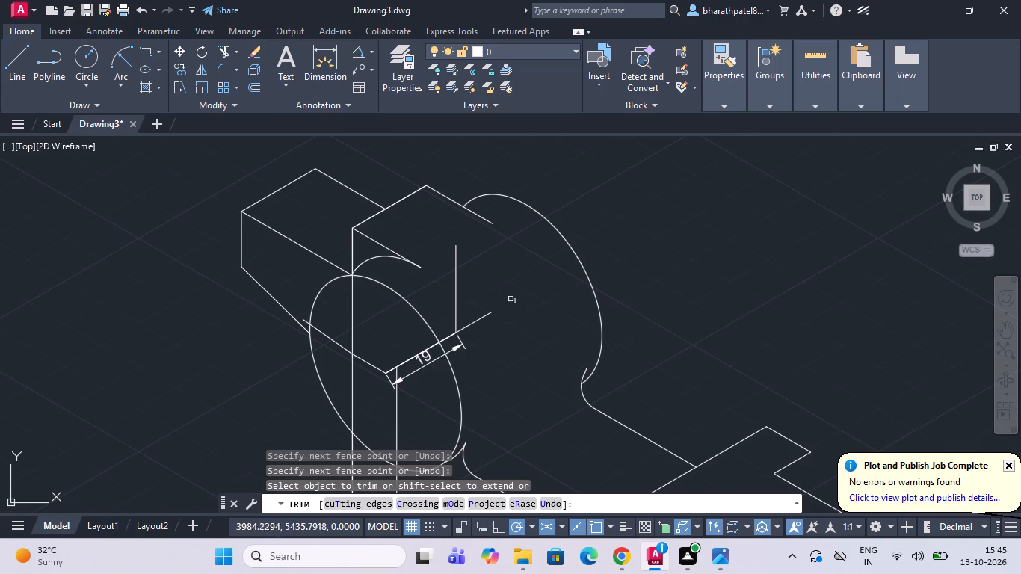
scroll(464, 316, "down", 2)
scroll(460, 321, "up", 4)
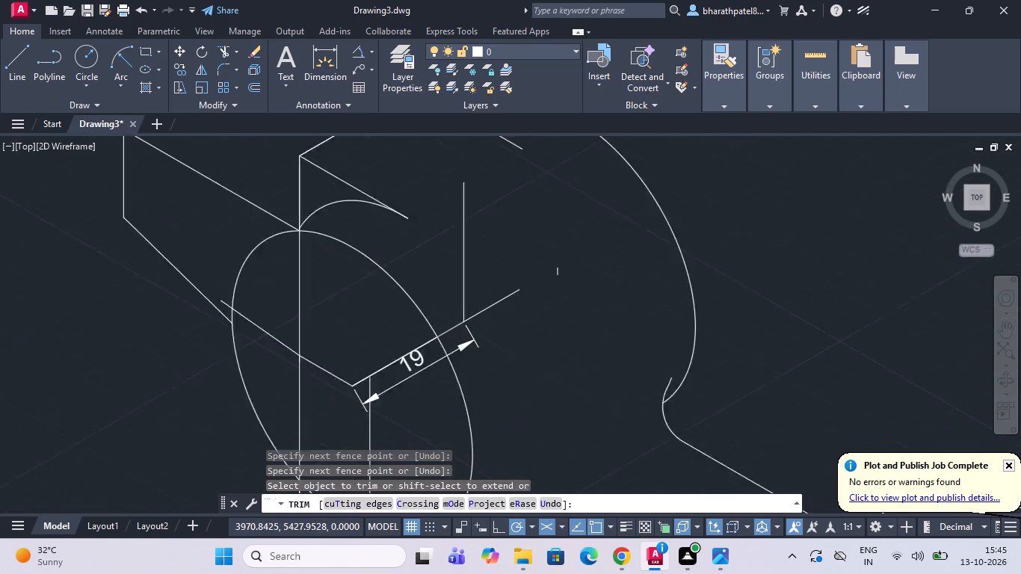
left_click_drag(445, 291, 525, 300)
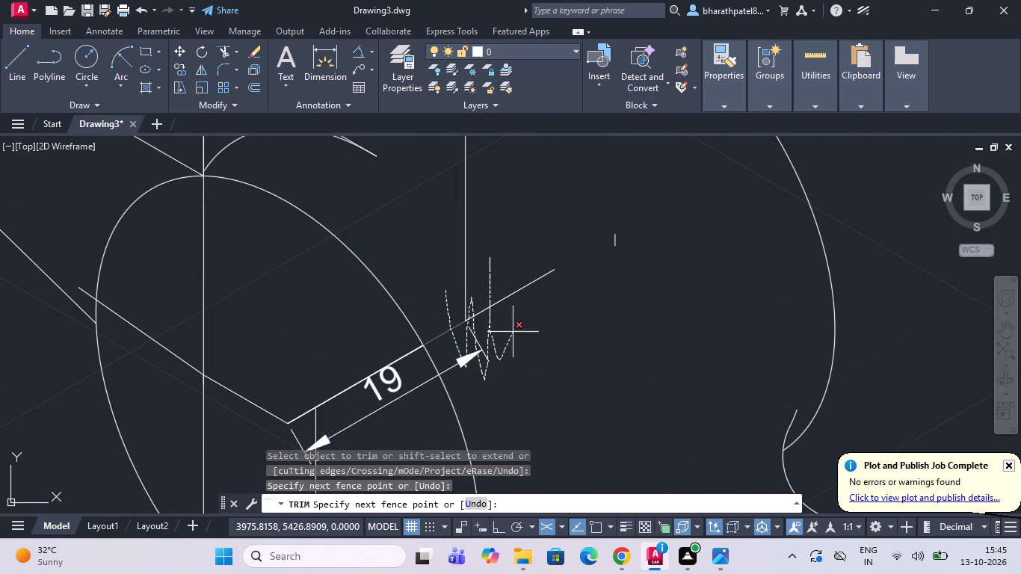
left_click_drag(525, 300, 476, 247)
scroll(510, 256, "down", 2)
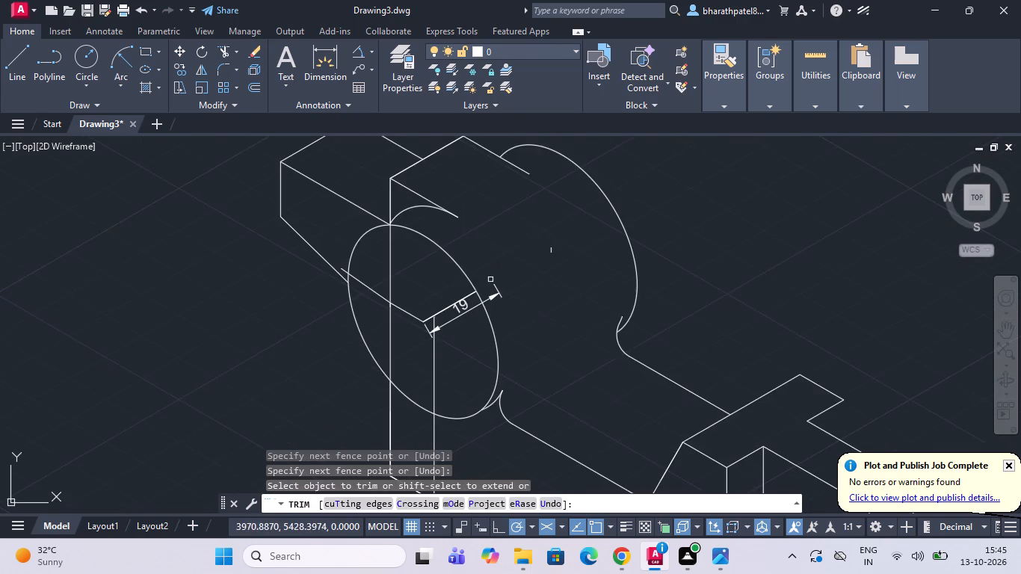
Remove the 19 dimension and the small leftover line between the two circles.
scroll(485, 287, "down", 1)
scroll(485, 288, "up", 3)
left_click(510, 285)
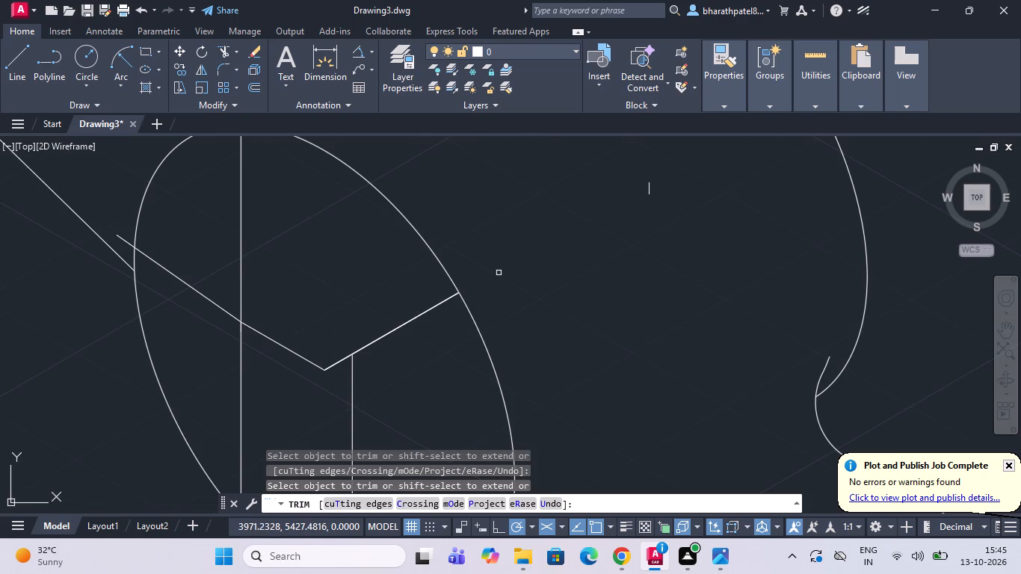
left_click(650, 191)
scroll(647, 201, "down", 3)
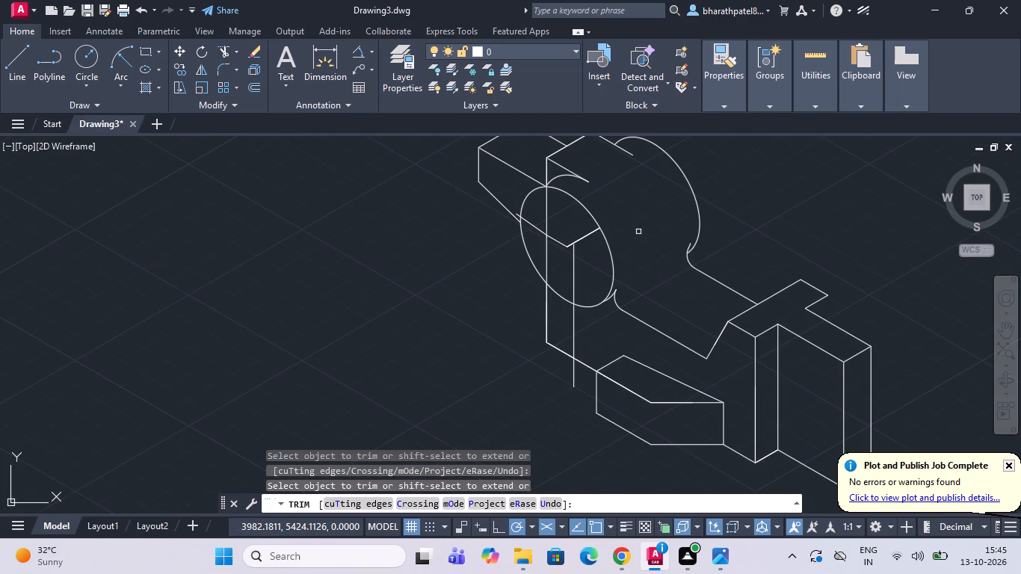
Trim away the arm's lower edge beyond and inside the front circle, up to the circle's centre.
scroll(627, 275, "down", 1)
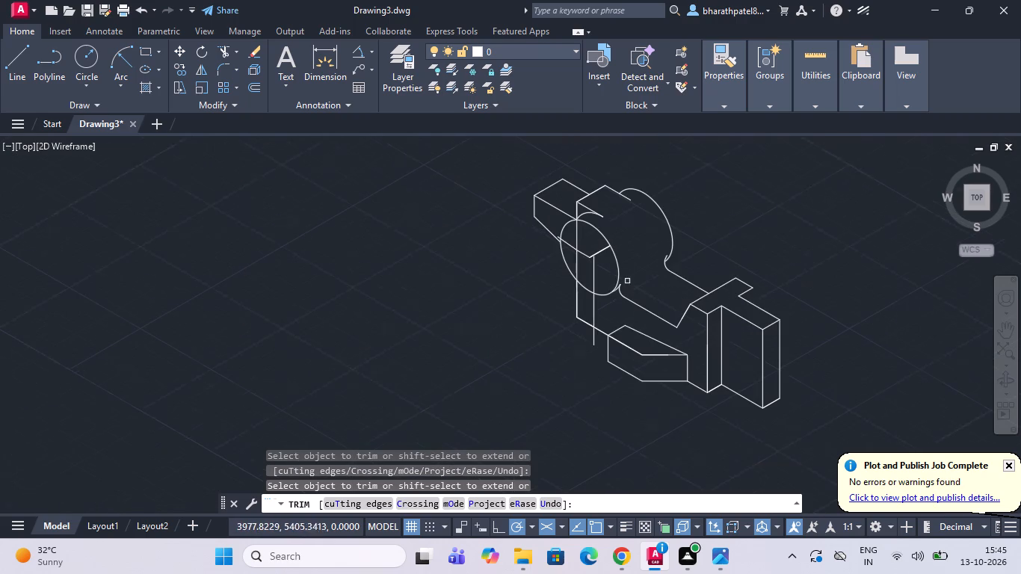
scroll(640, 255, "up", 2)
scroll(640, 260, "down", 1)
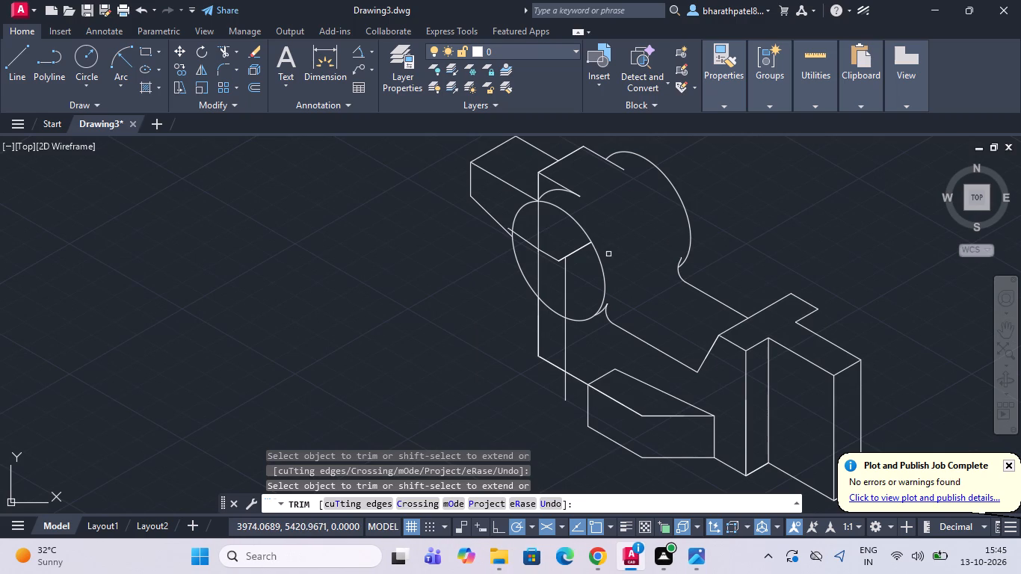
scroll(608, 254, "up", 2)
scroll(608, 254, "down", 1)
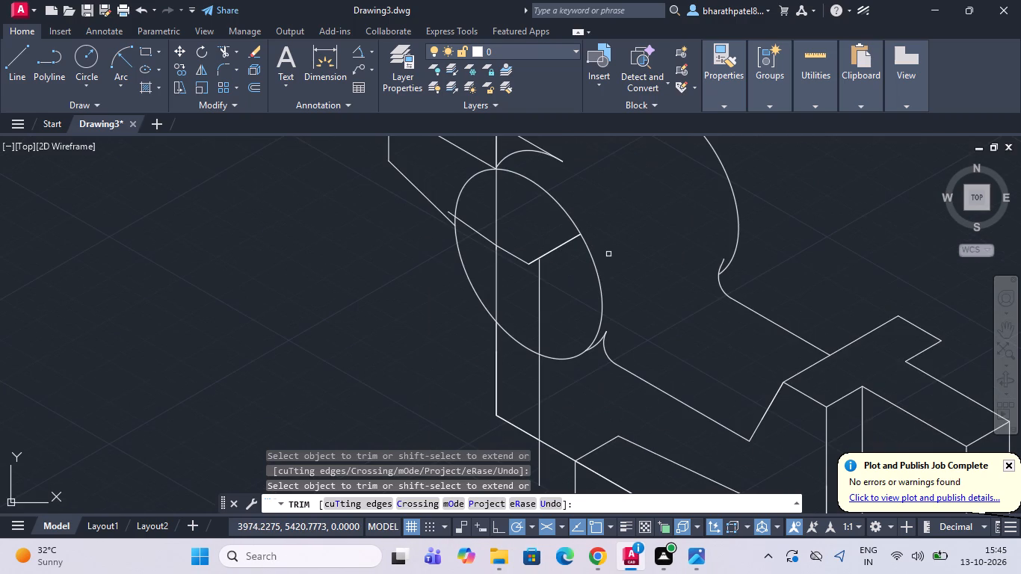
left_click(572, 241)
left_click(572, 241)
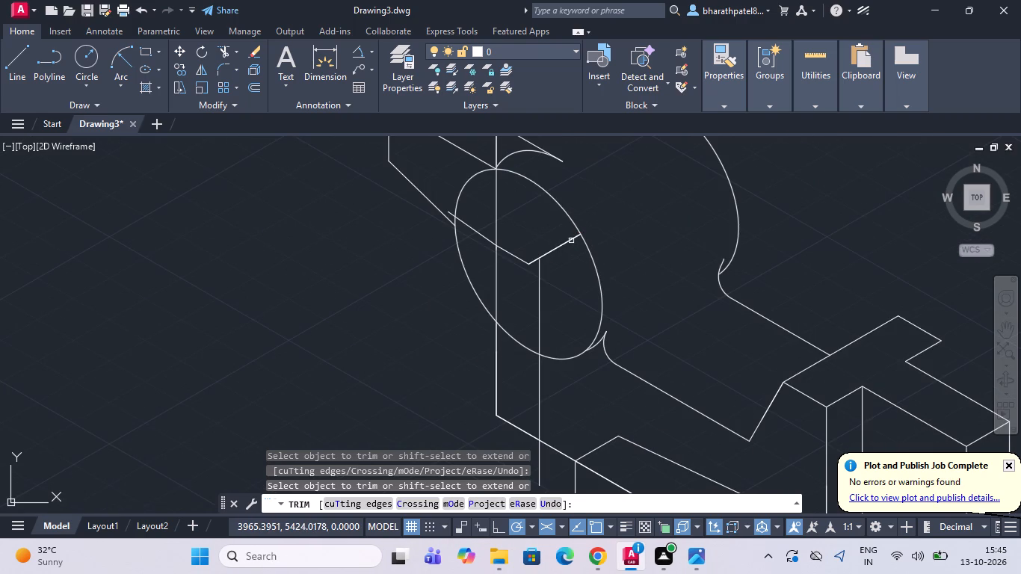
left_click(563, 233)
left_click(564, 255)
scroll(537, 232, "up", 2)
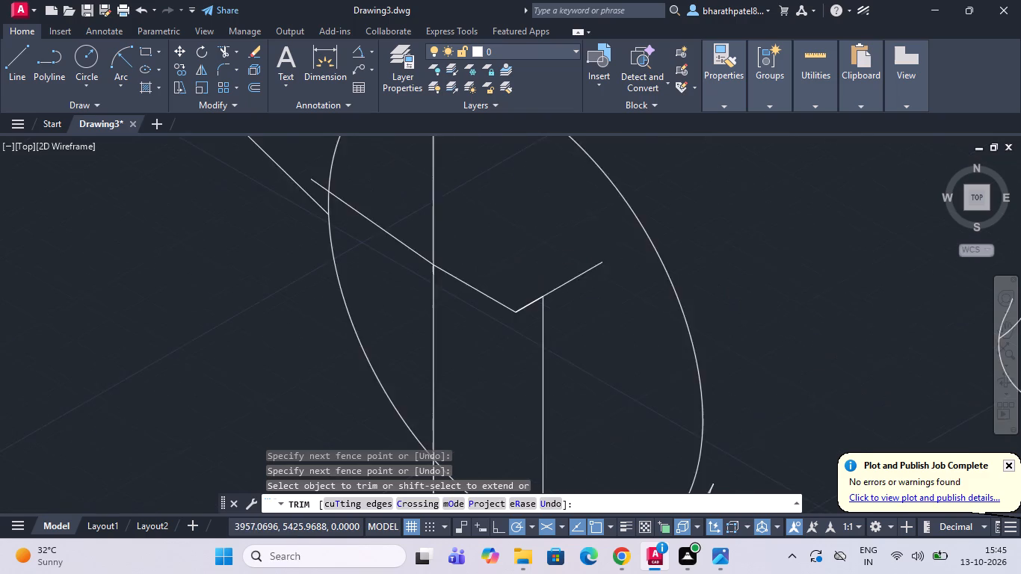
scroll(537, 232, "down", 2)
scroll(453, 211, "up", 2)
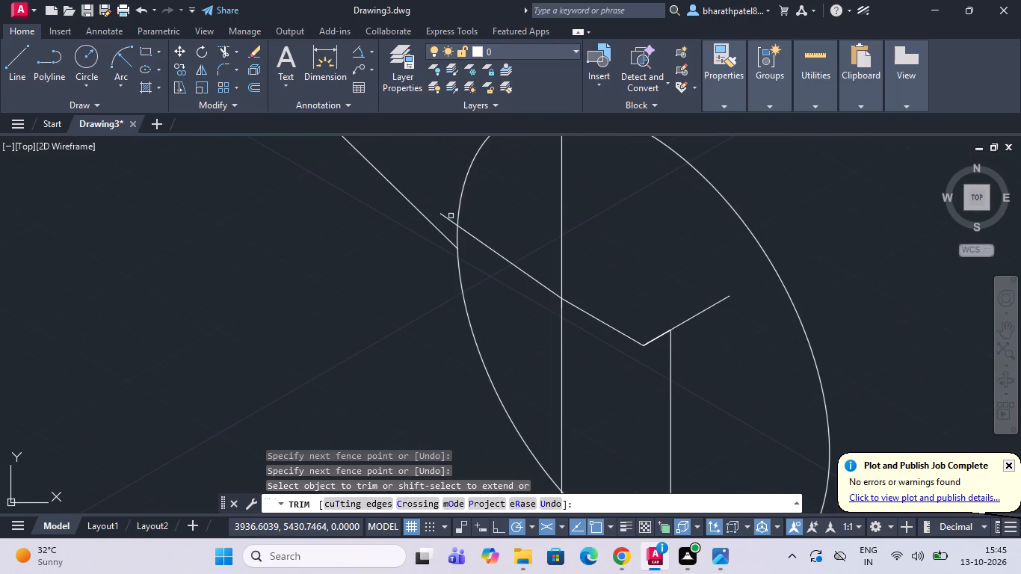
left_click(449, 217)
left_click_drag(508, 239, 507, 281)
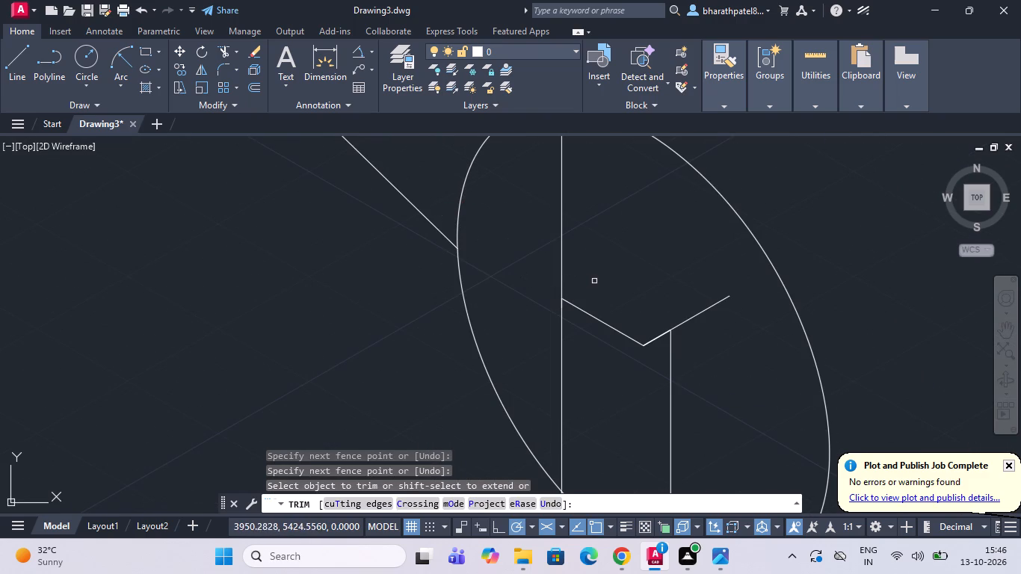
left_click_drag(596, 283, 584, 337)
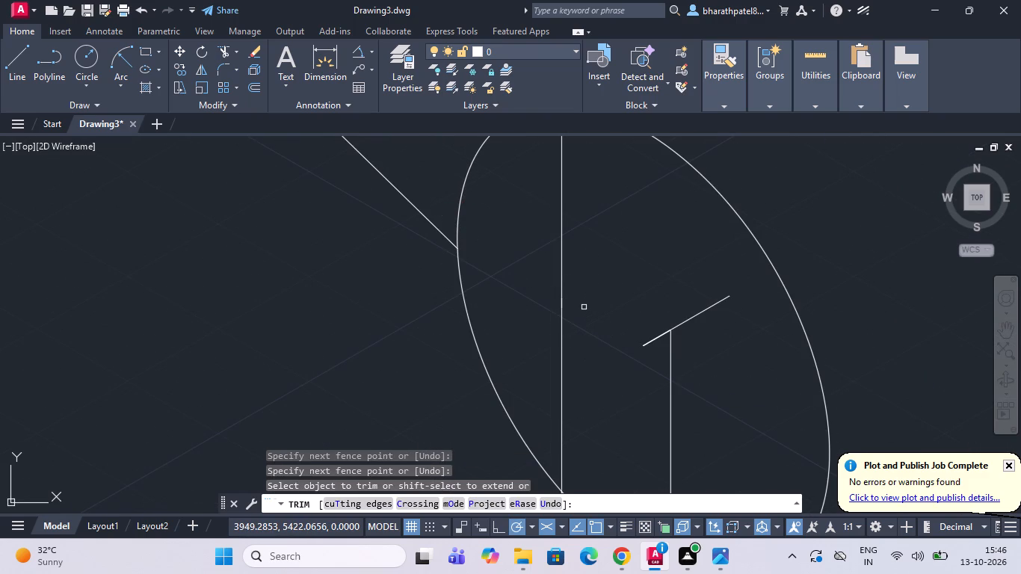
key("Escape")
Draw a 28 diameter isocircle in the left isoplane, centred on the front circle's centre.
type("ell")
key("Return")
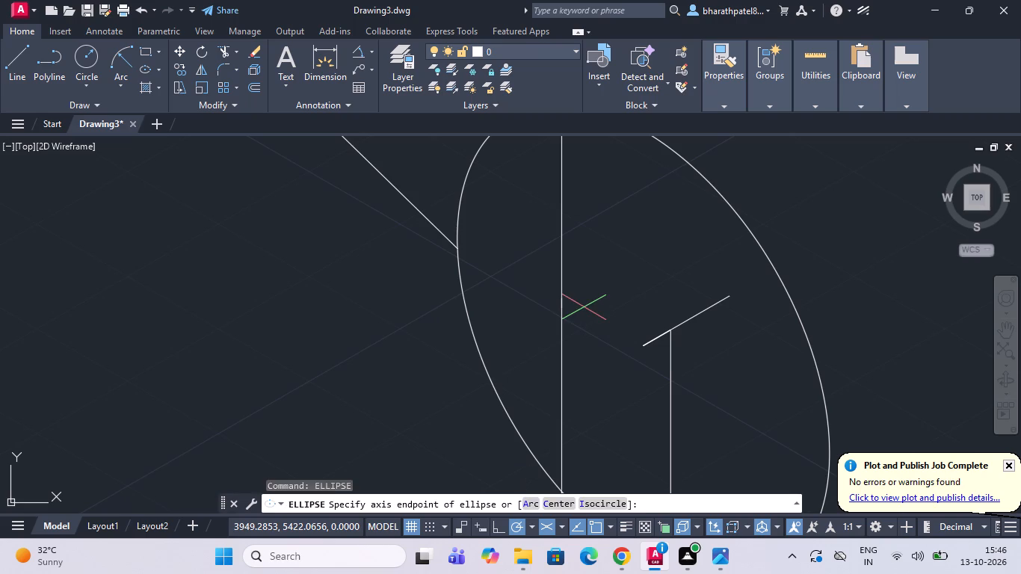
left_click(602, 498)
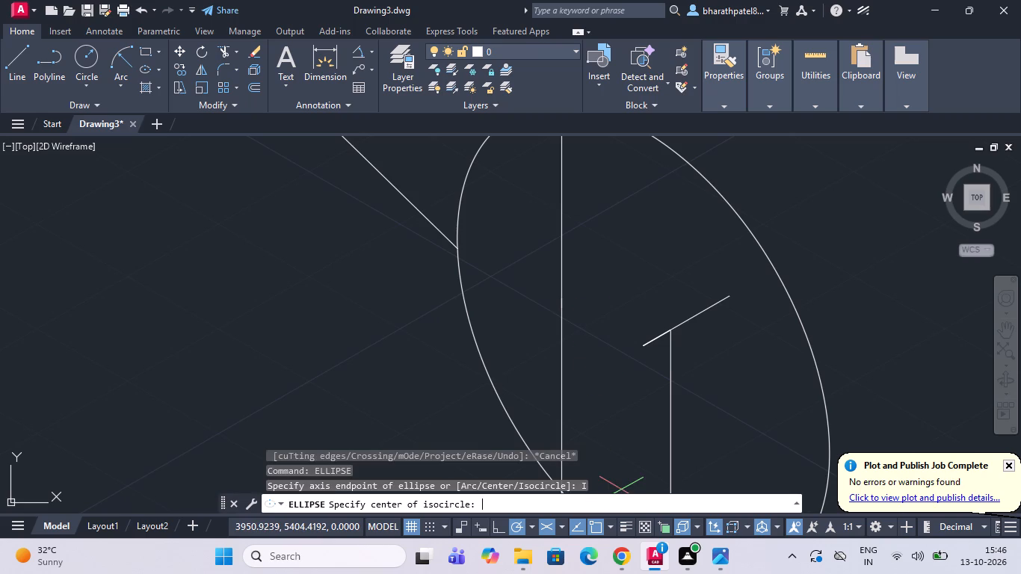
left_click_drag(639, 342, 641, 342)
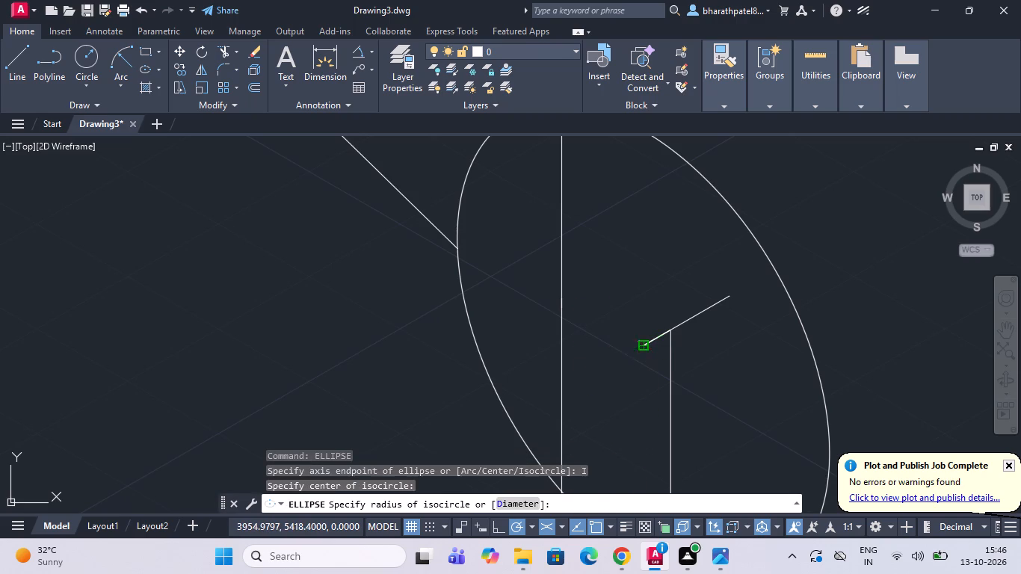
left_click_drag(641, 342, 647, 349)
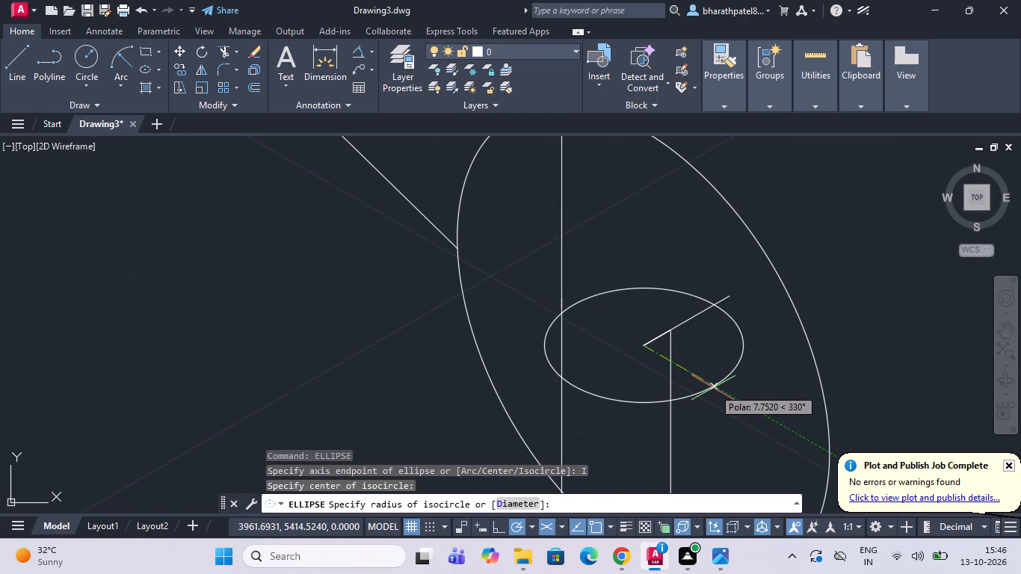
key("F5")
key("F5")
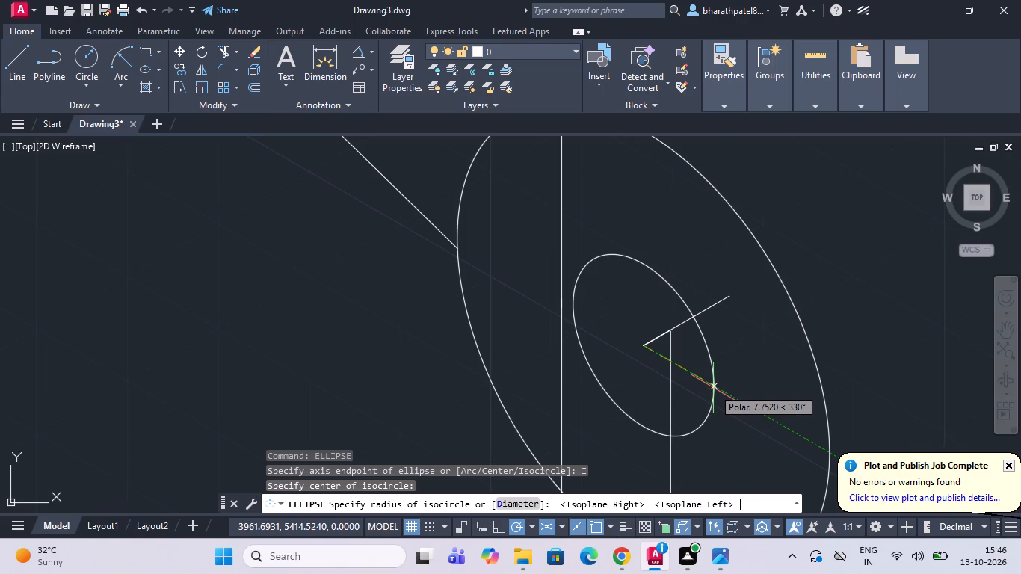
left_click(516, 500)
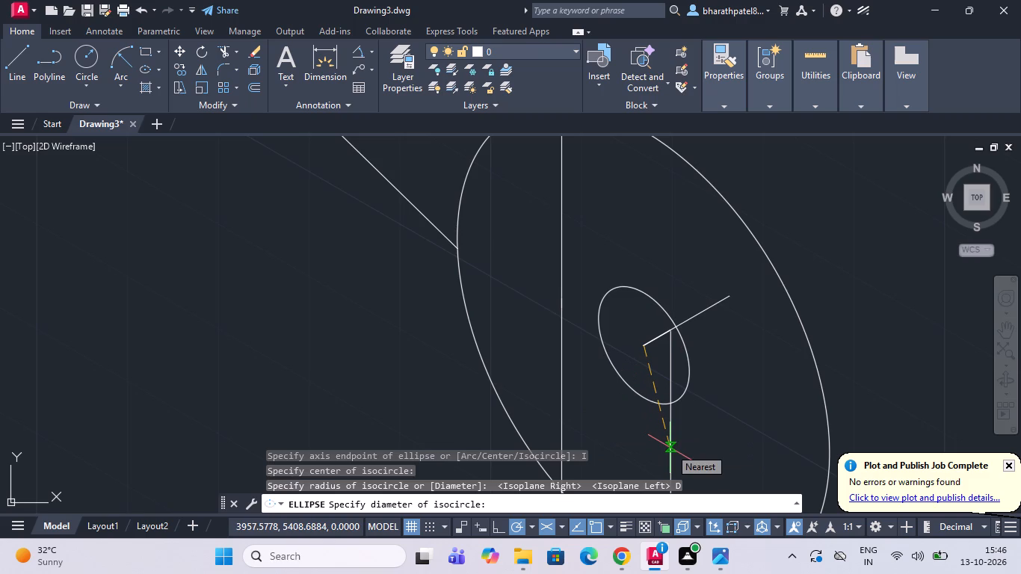
key("2")
key("8")
key("Return")
Remove the leftover vertical and angled construction lines around the centre of the 28 diameter isocircle.
scroll(646, 367, "down", 1)
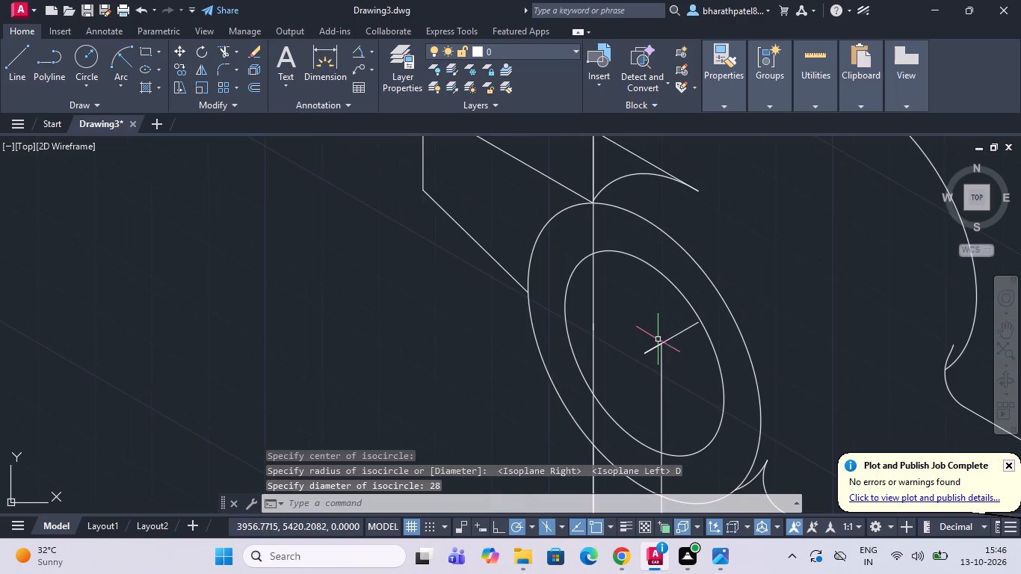
left_click(662, 342)
left_click(664, 341)
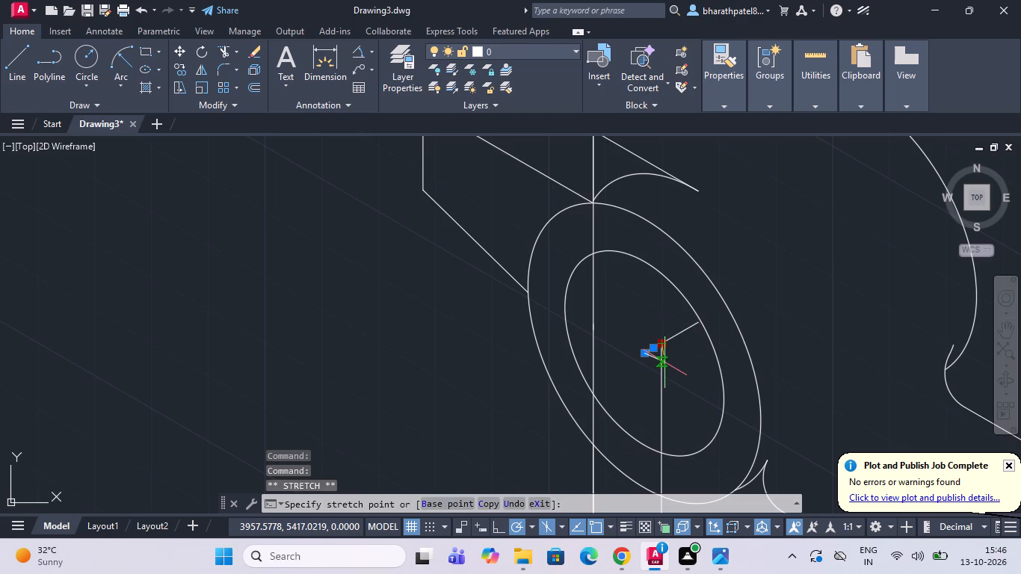
left_click(664, 362)
scroll(662, 348, "up", 3)
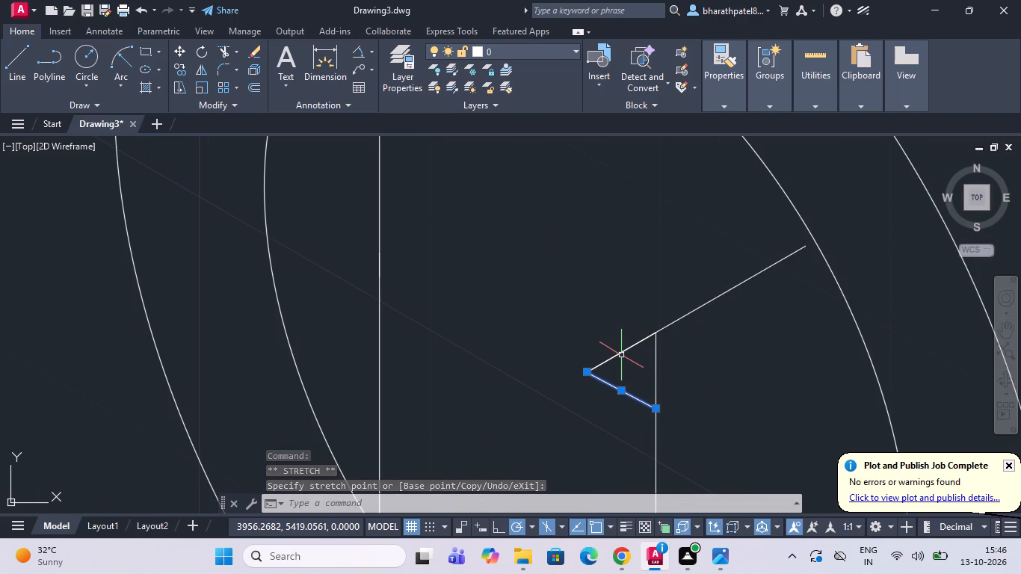
left_click(621, 351)
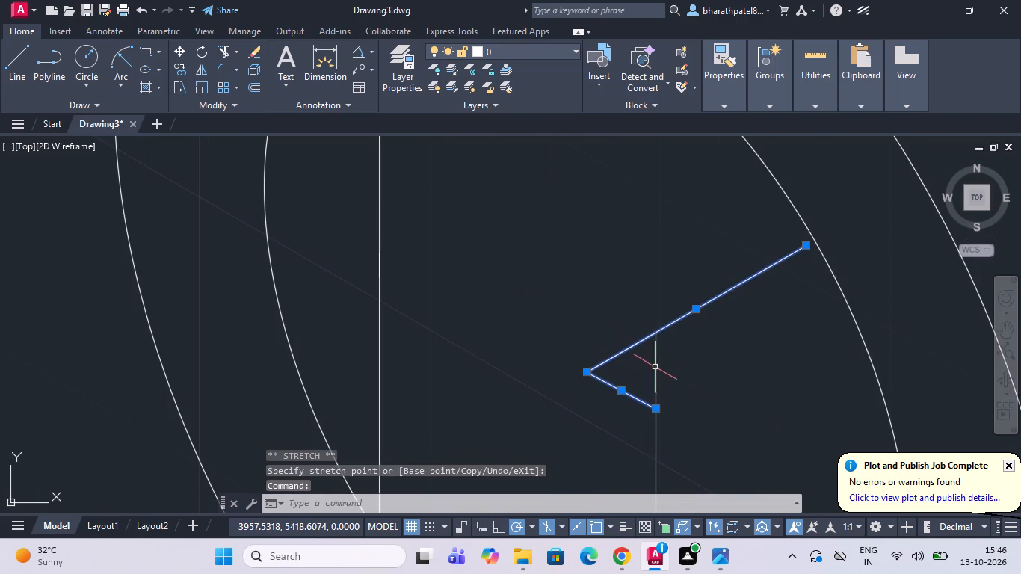
left_click(656, 366)
key("Delete")
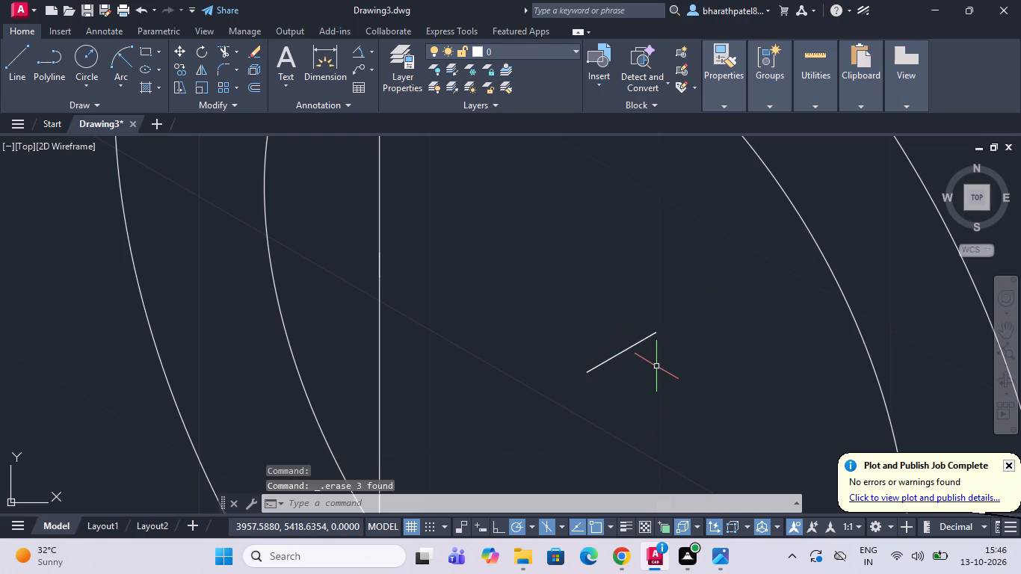
scroll(656, 366, "down", 2)
left_click(647, 359)
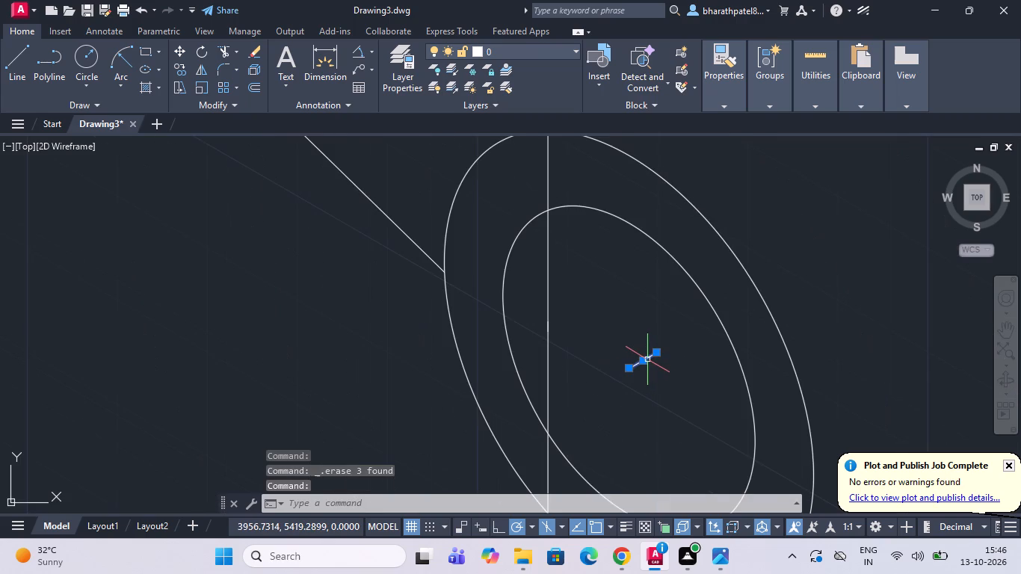
key("Delete")
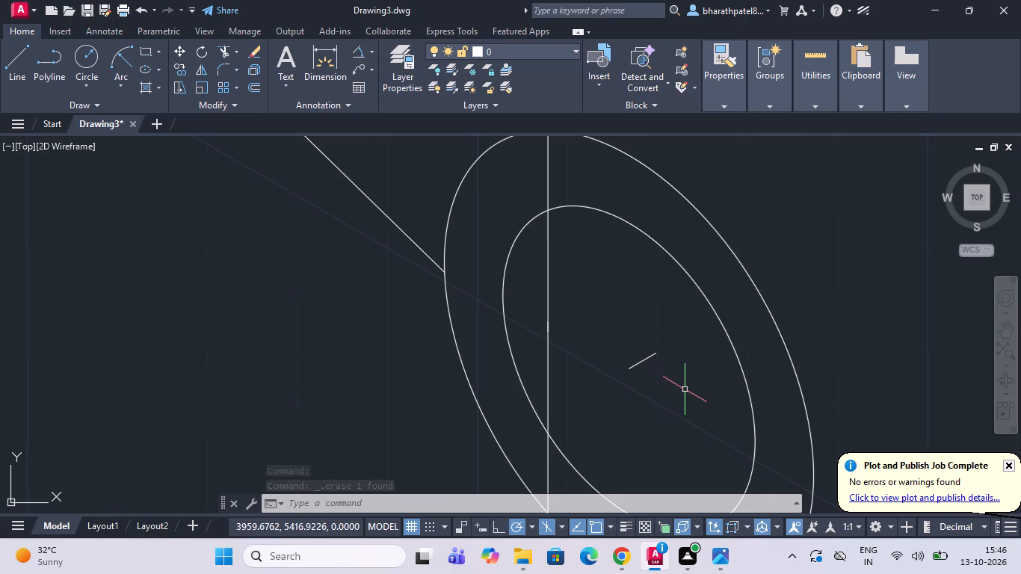
scroll(693, 393, "down", 1)
scroll(665, 384, "up", 2)
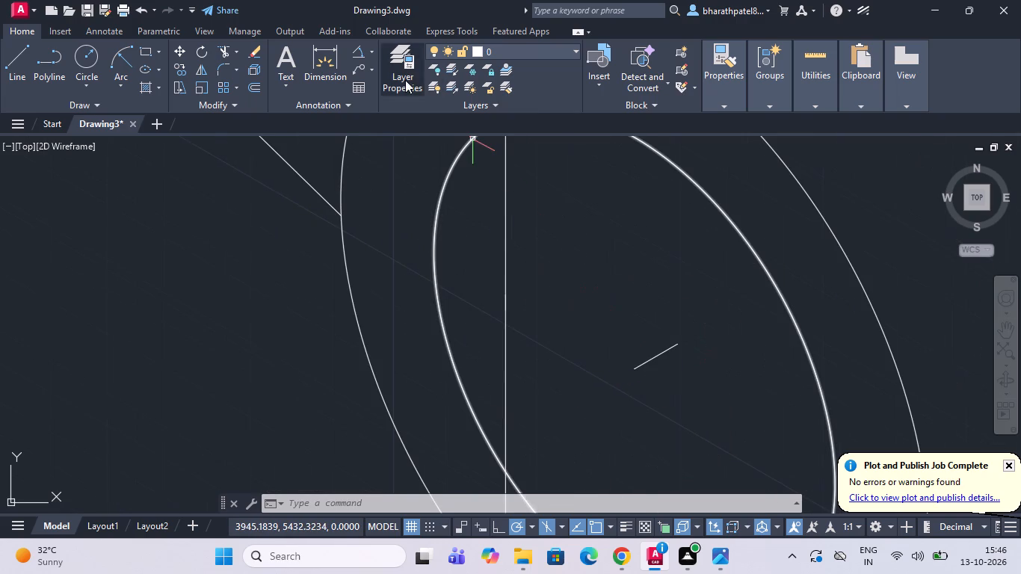
left_click(226, 49)
left_click_drag(596, 320, 674, 383)
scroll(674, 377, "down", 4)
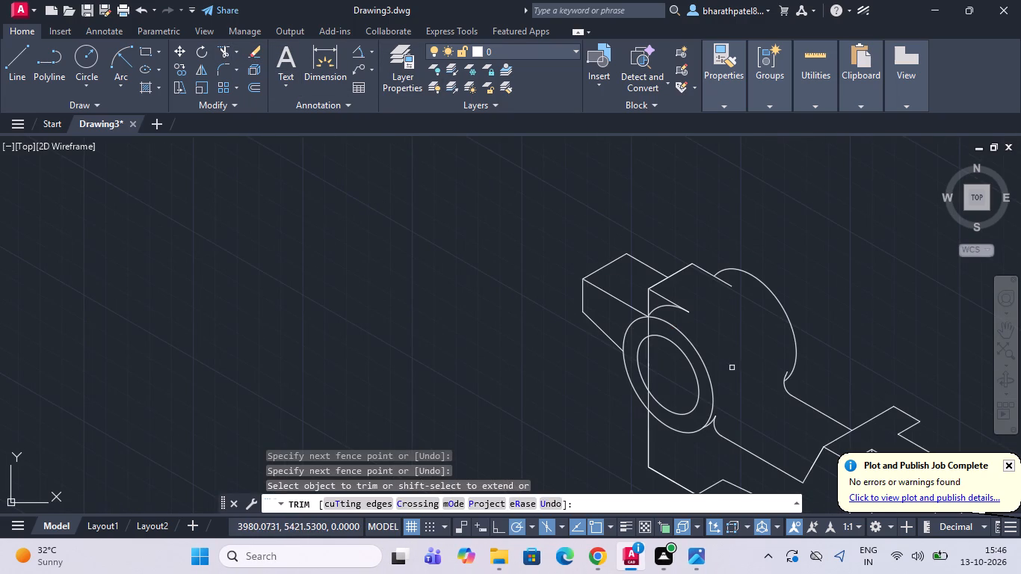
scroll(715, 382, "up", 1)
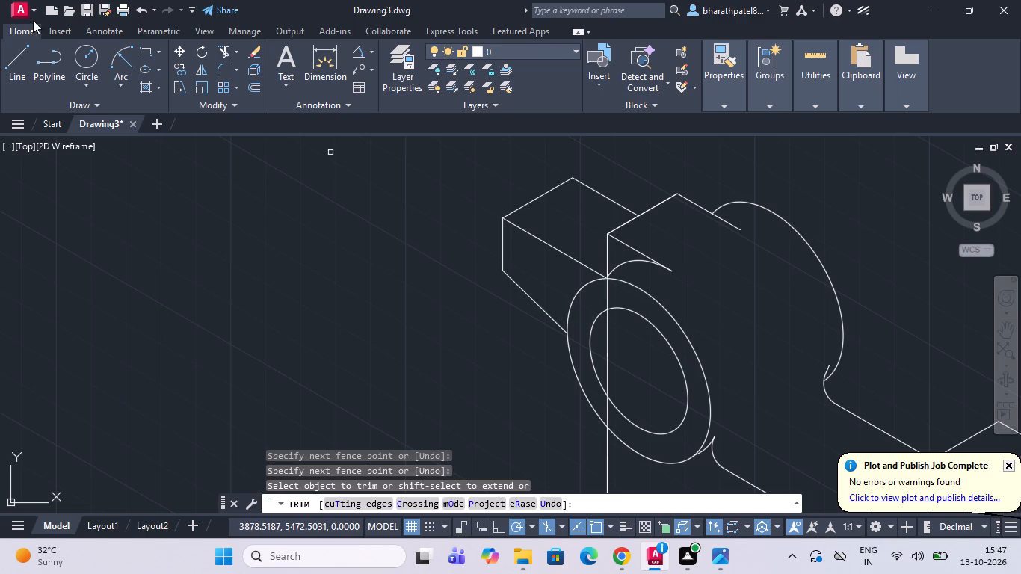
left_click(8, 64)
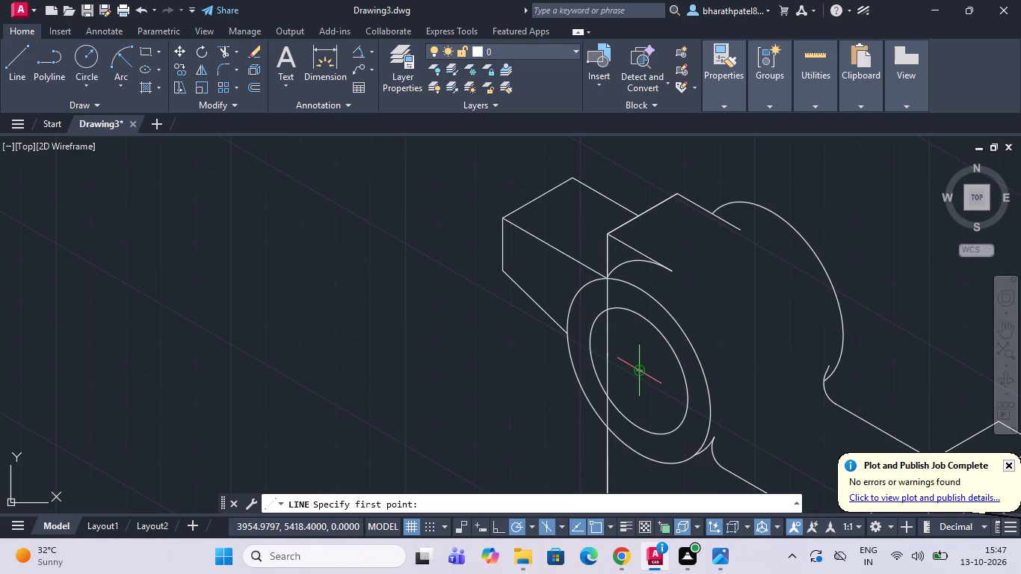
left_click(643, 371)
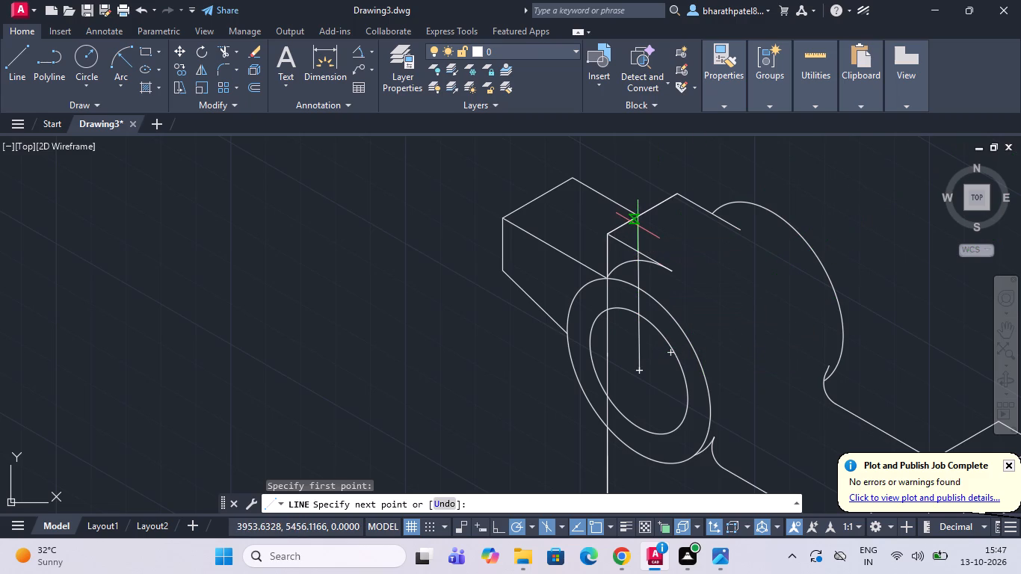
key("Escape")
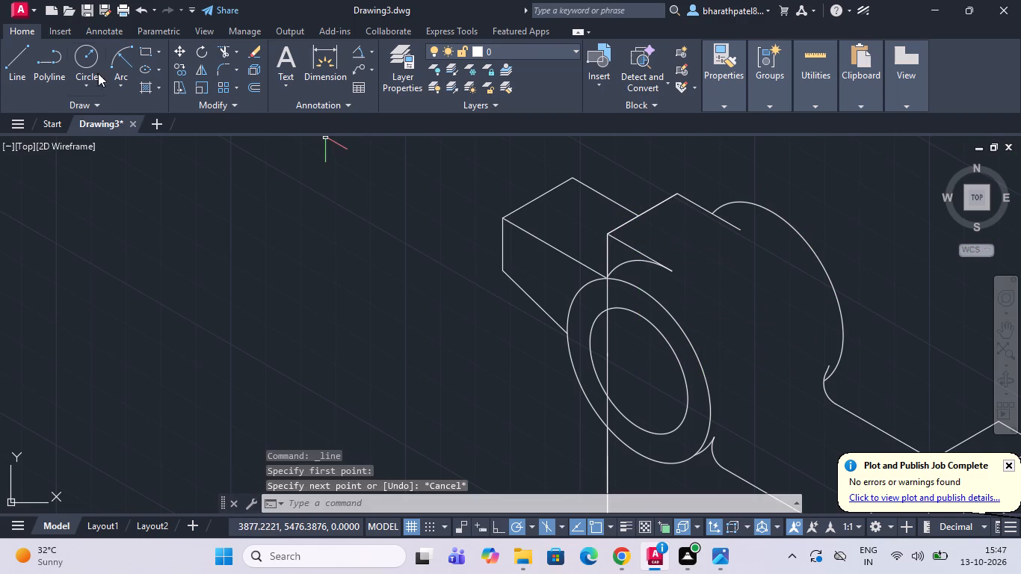
Draw a line at 30° from the open end of the raised top face's front edge to just past its rear edge's end.
left_click(19, 54)
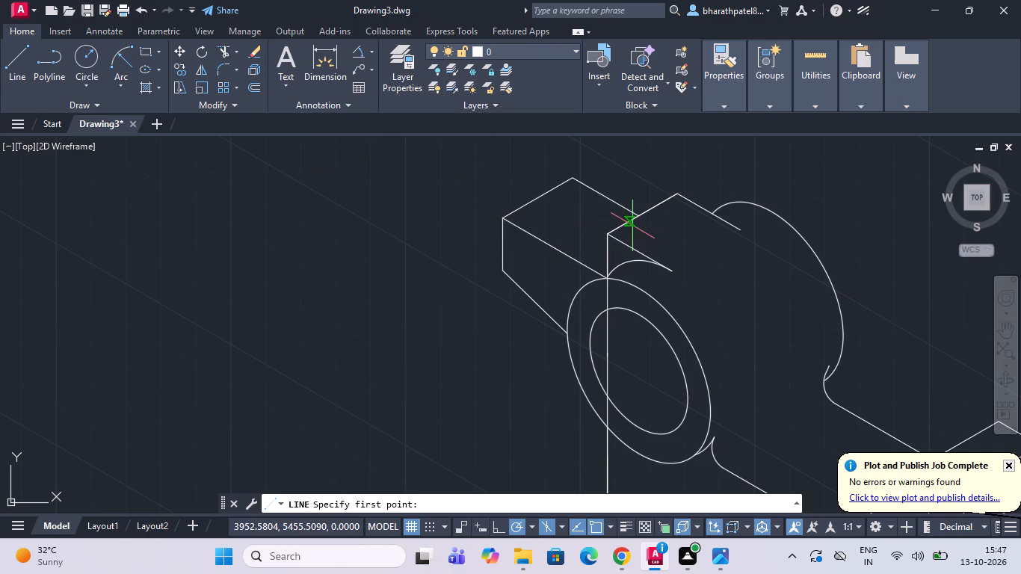
scroll(634, 223, "up", 2)
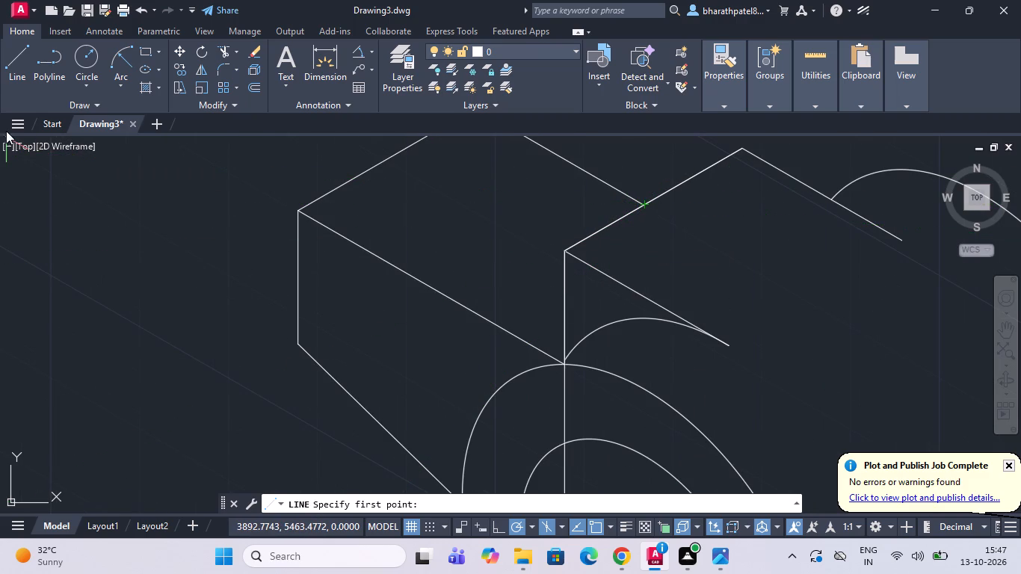
left_click_drag(6, 59, 25, 70)
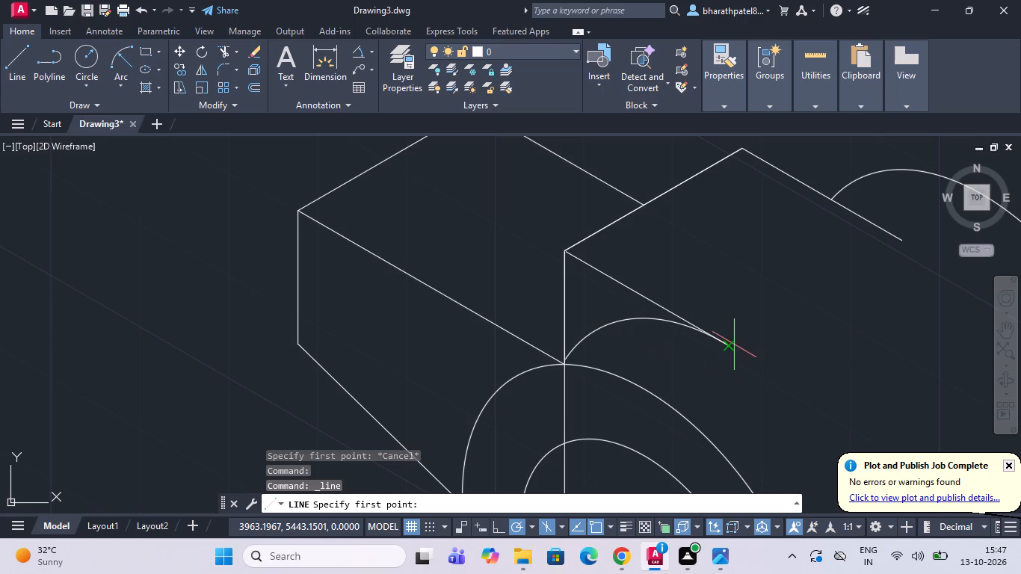
left_click(730, 346)
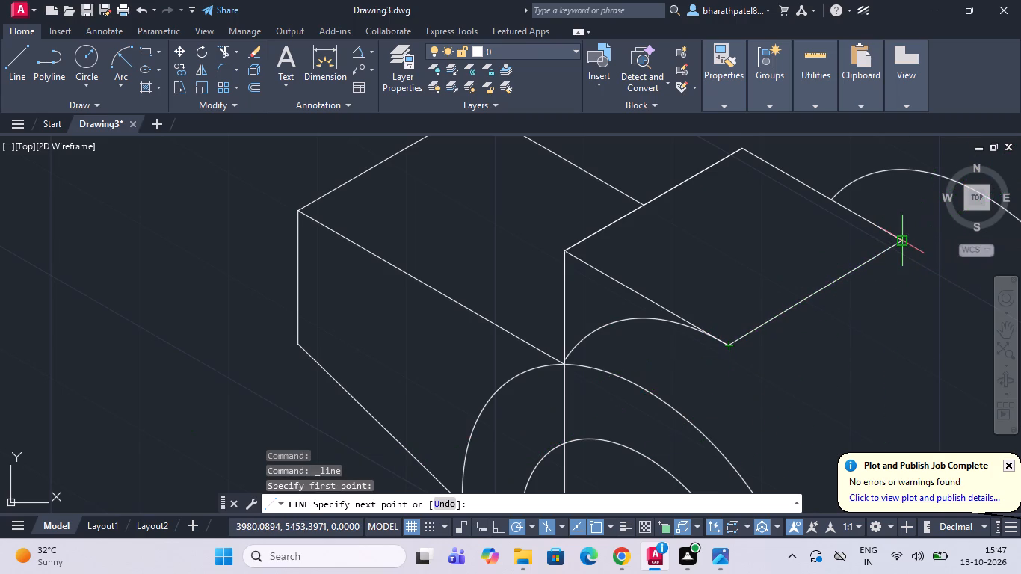
scroll(901, 242, "up", 3)
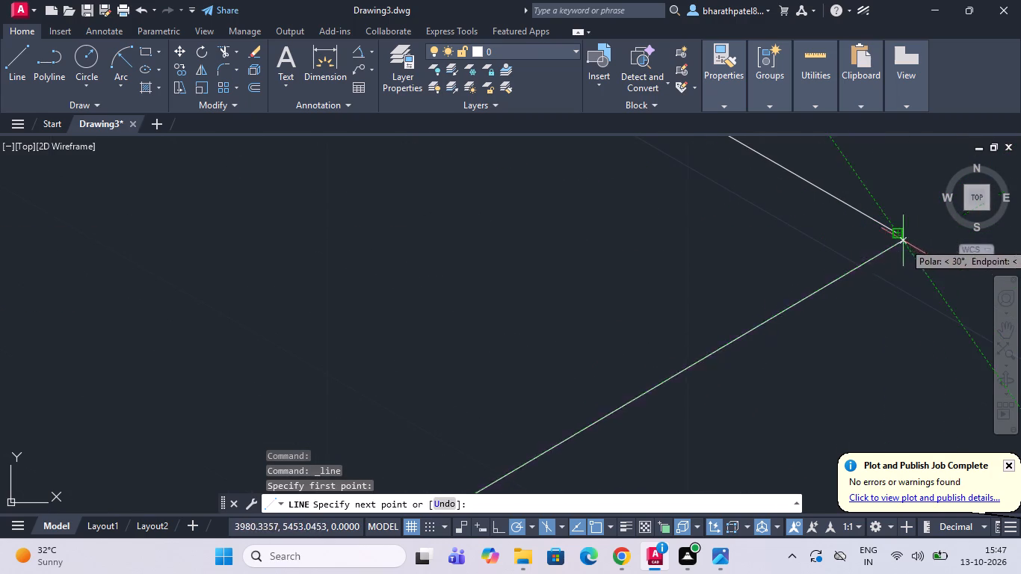
scroll(842, 259, "down", 4)
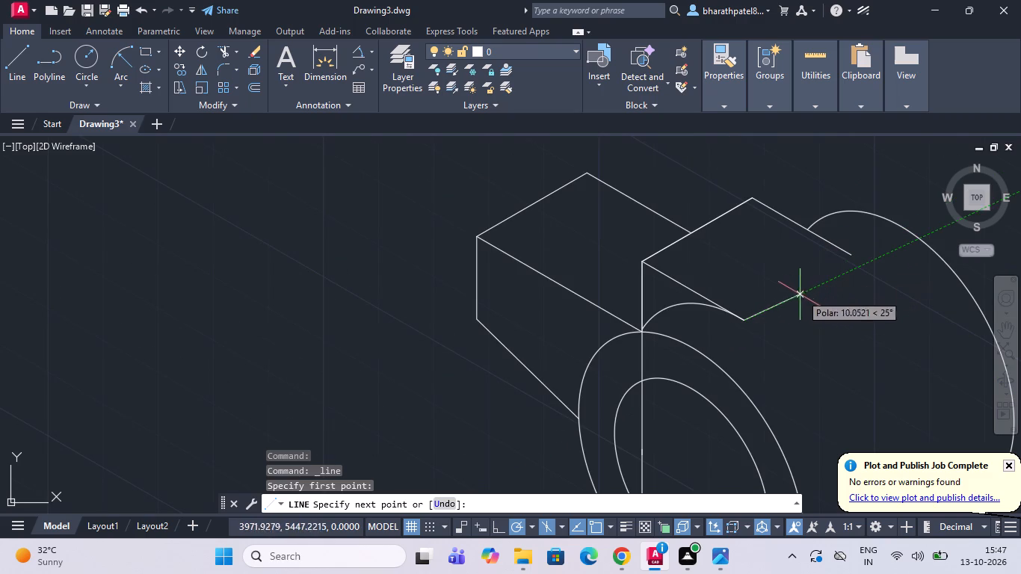
left_click(529, 526)
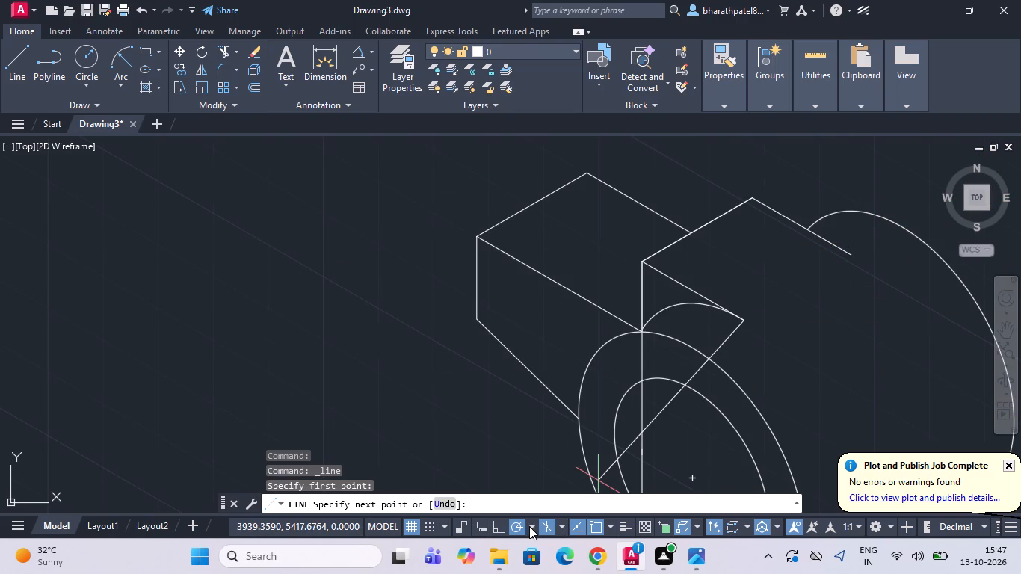
left_click(551, 390)
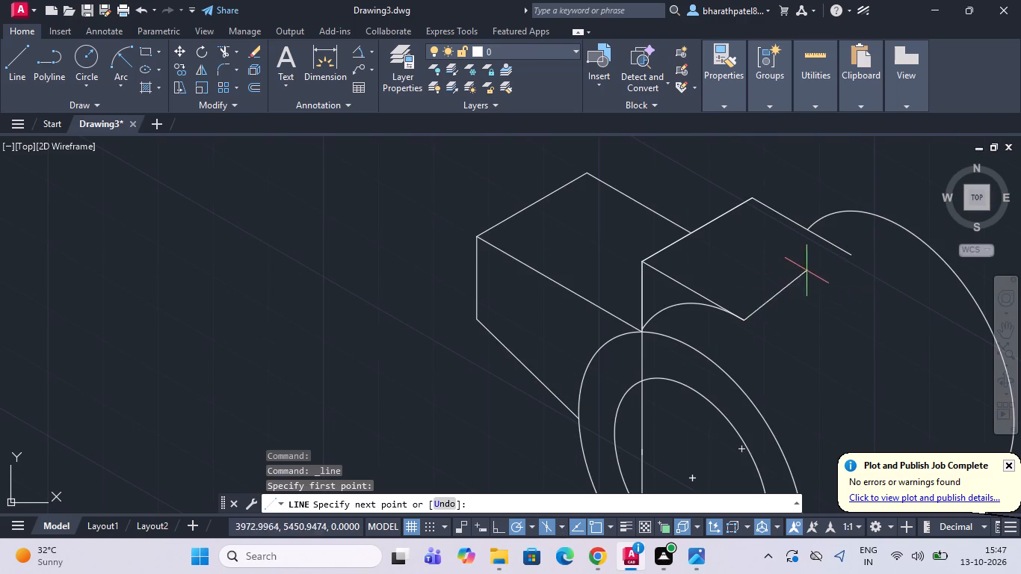
scroll(863, 249, "up", 2)
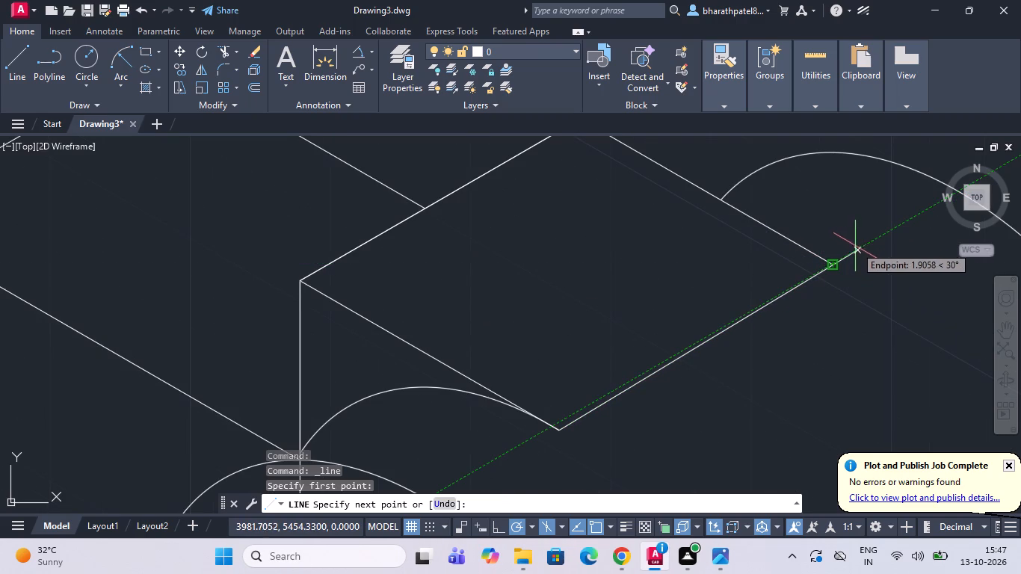
left_click(846, 261)
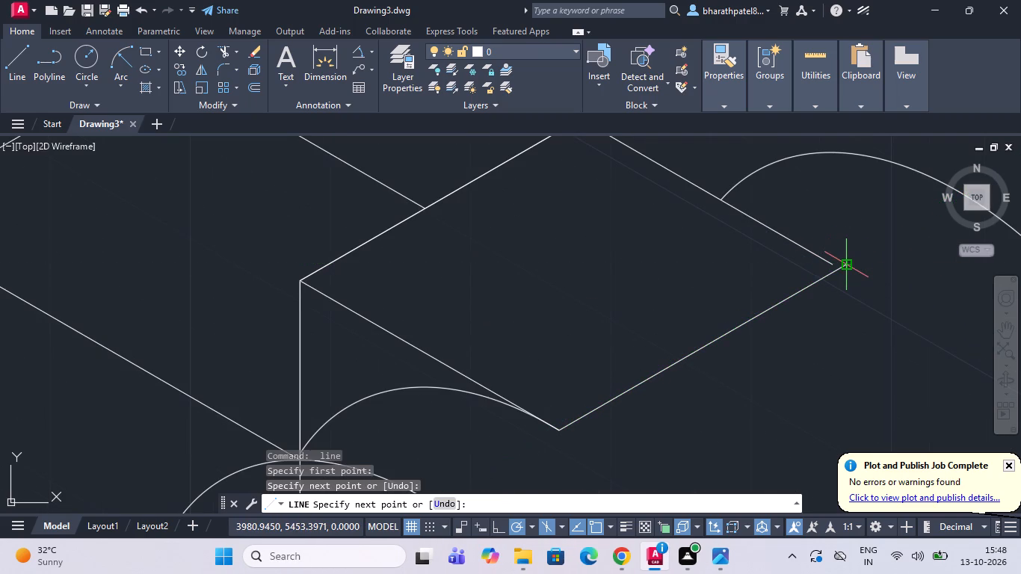
key("Escape")
Extend the top face's rear edge at 330° with a short line that crosses the new 30° edge.
left_click(12, 67)
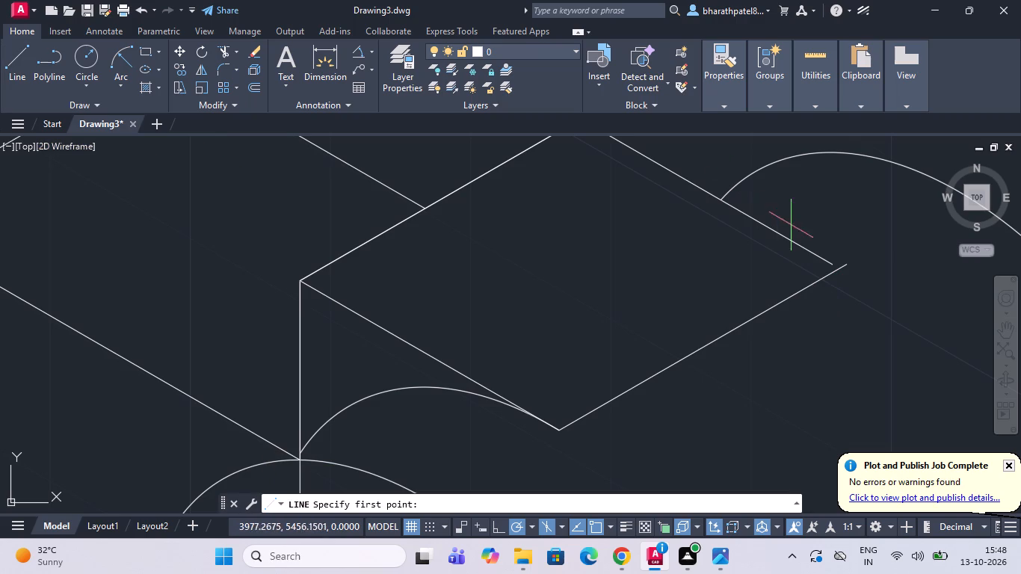
left_click(828, 263)
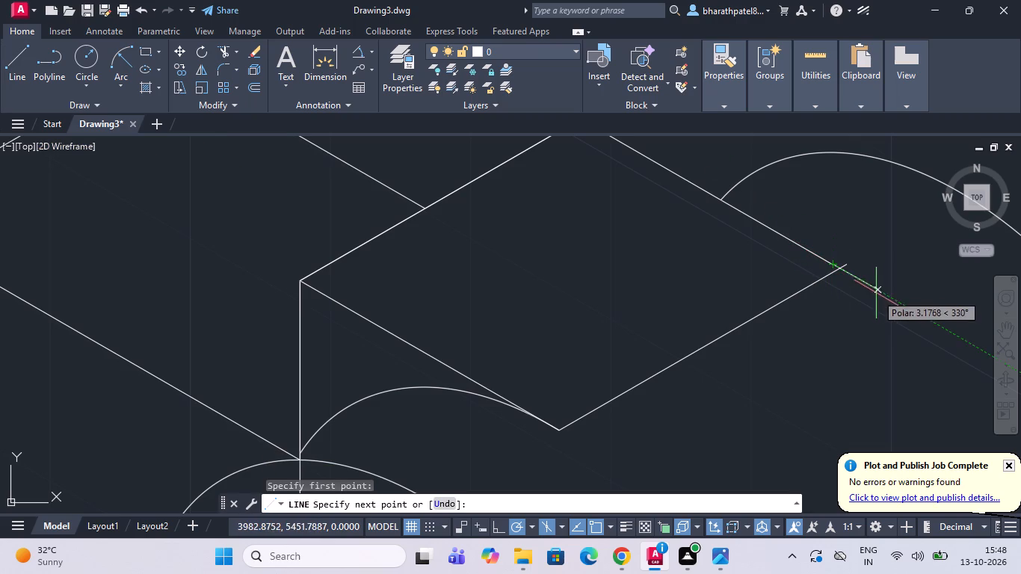
left_click(877, 286)
key("Escape")
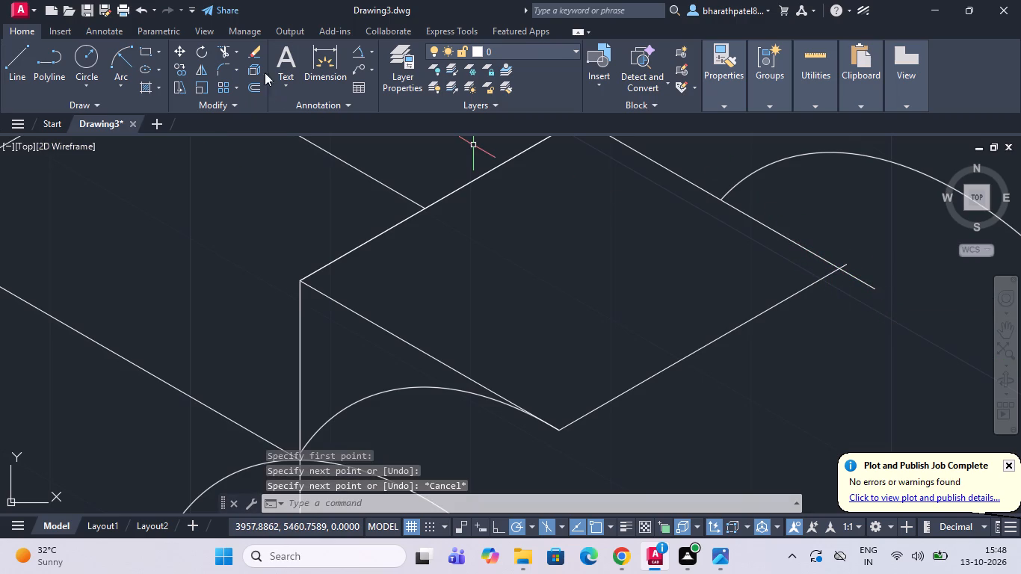
Trim both overhanging line ends at the corner where the rear edge meets the new 30° edge.
left_click(228, 49)
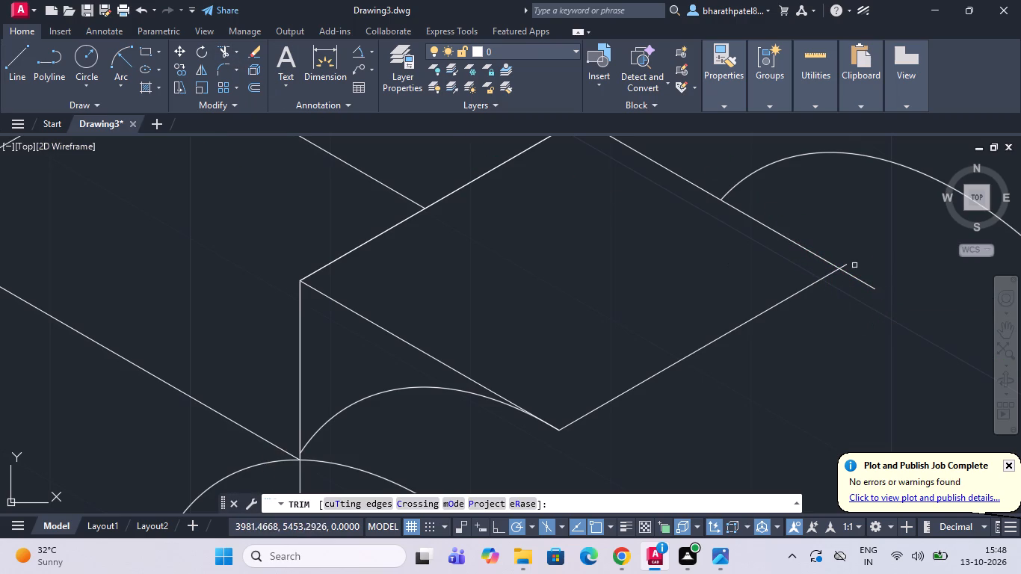
left_click(847, 257)
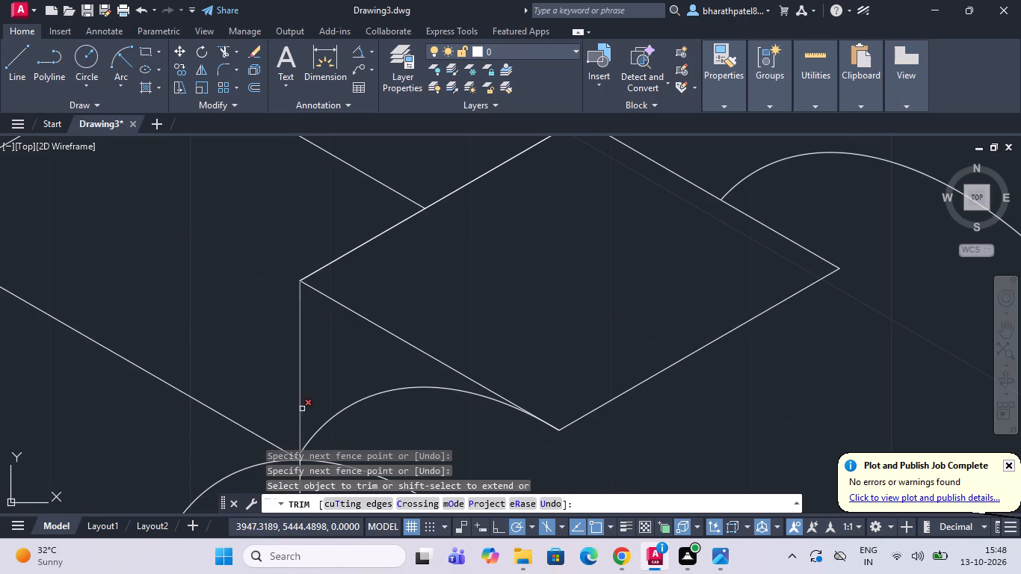
Draw a short line about 2.5 long at 330° outward from the midpoint of the top face's new closing edge.
scroll(336, 369, "down", 1)
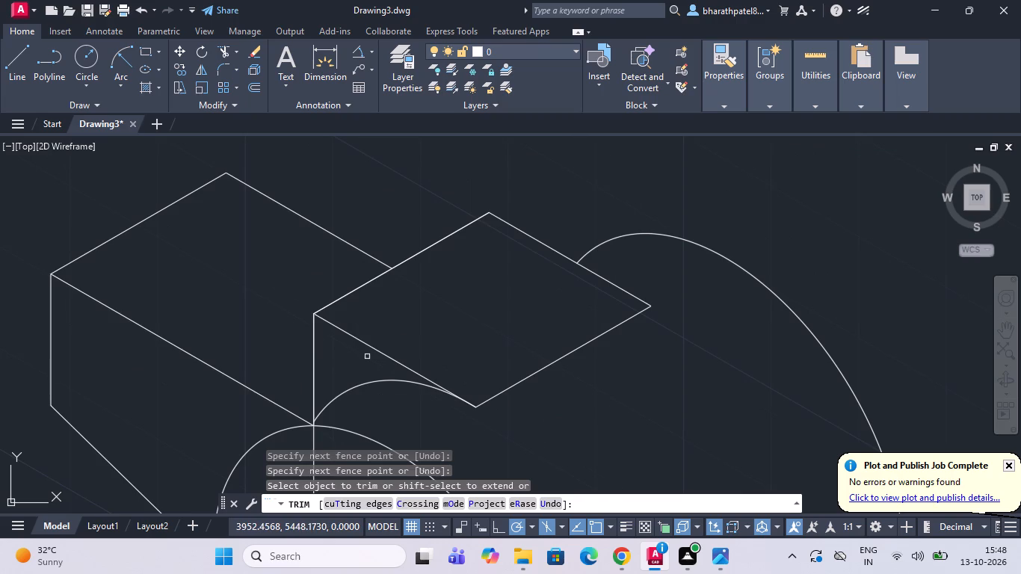
left_click(13, 73)
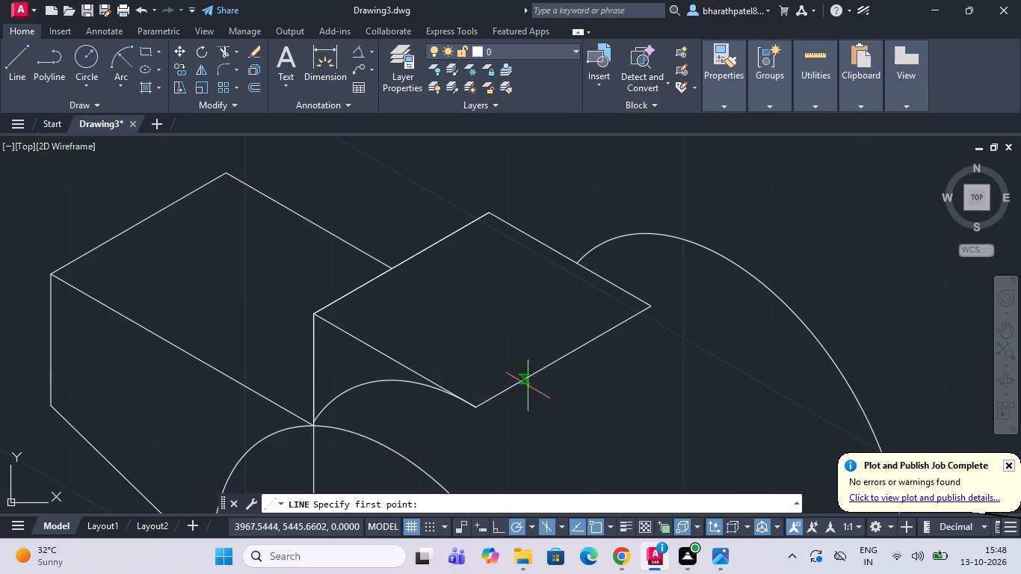
left_click(562, 356)
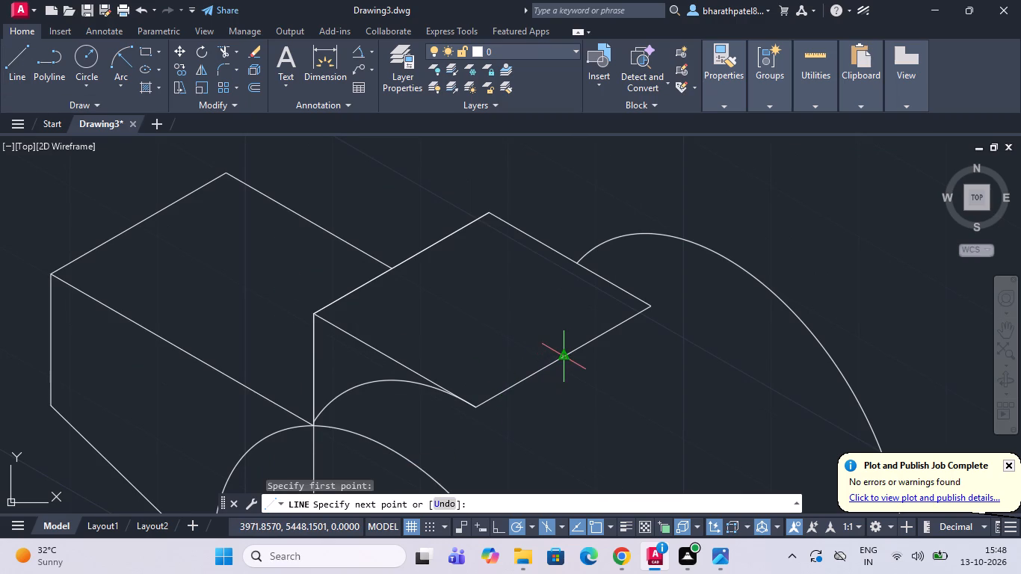
left_click(583, 373)
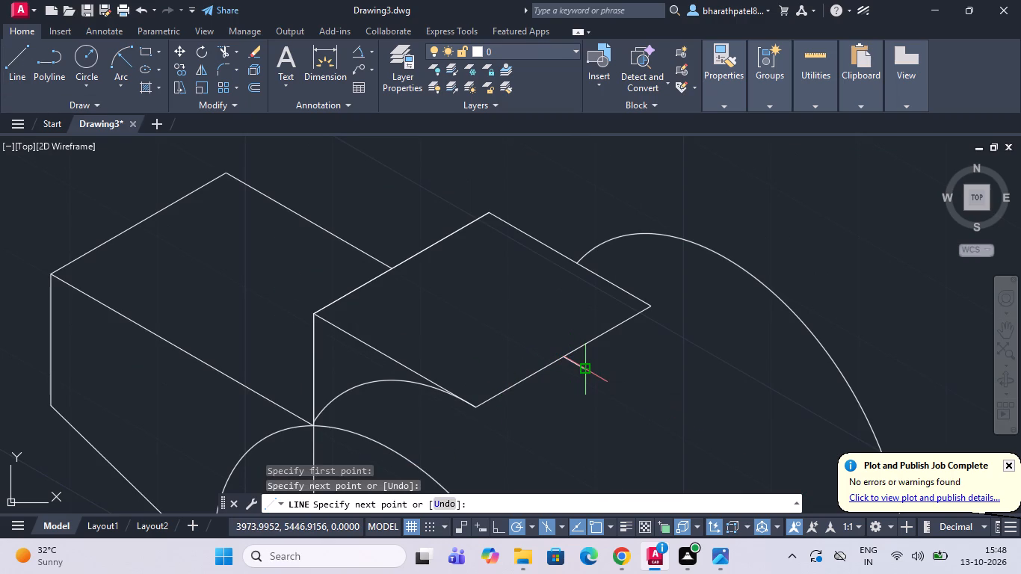
key("Escape")
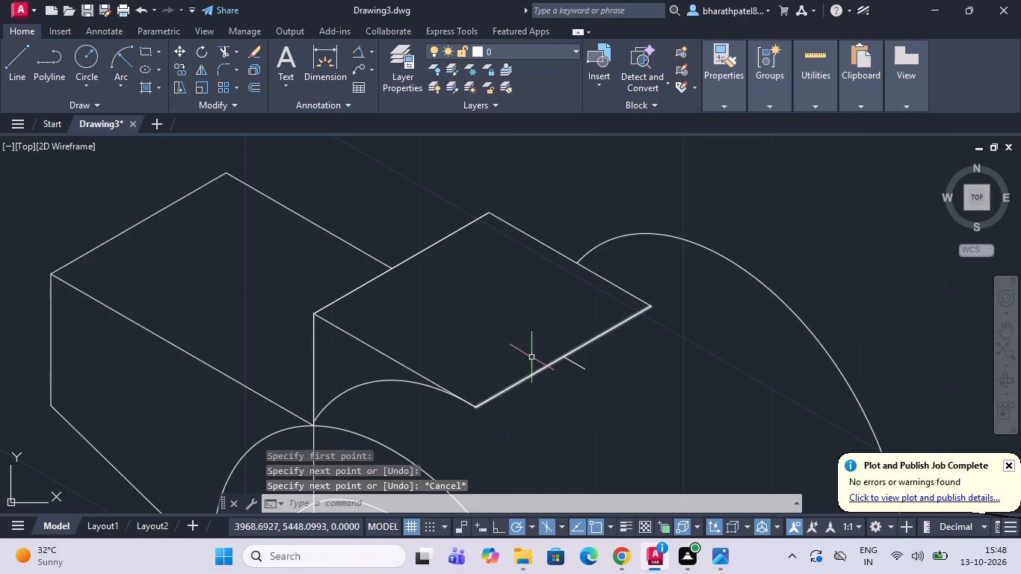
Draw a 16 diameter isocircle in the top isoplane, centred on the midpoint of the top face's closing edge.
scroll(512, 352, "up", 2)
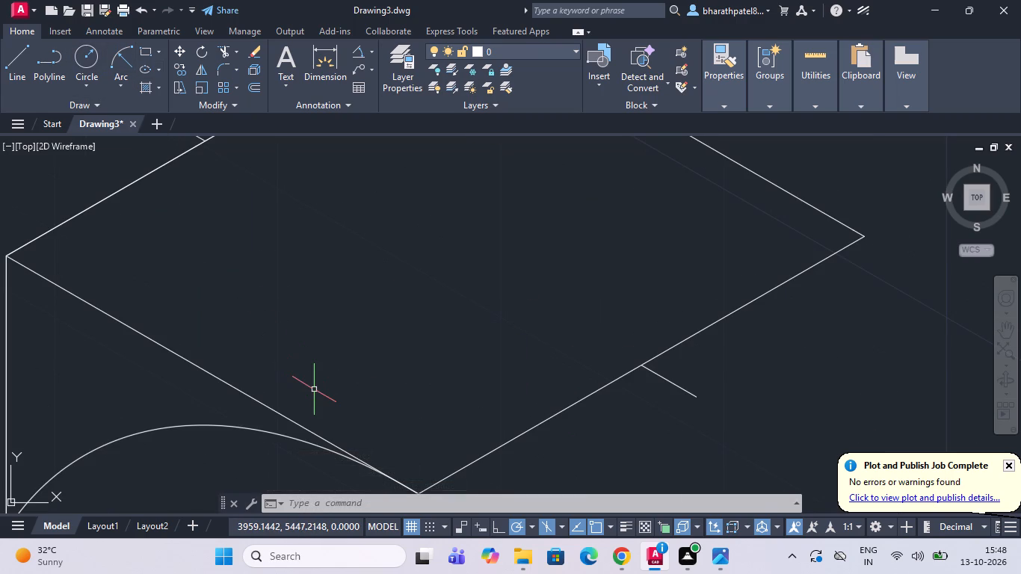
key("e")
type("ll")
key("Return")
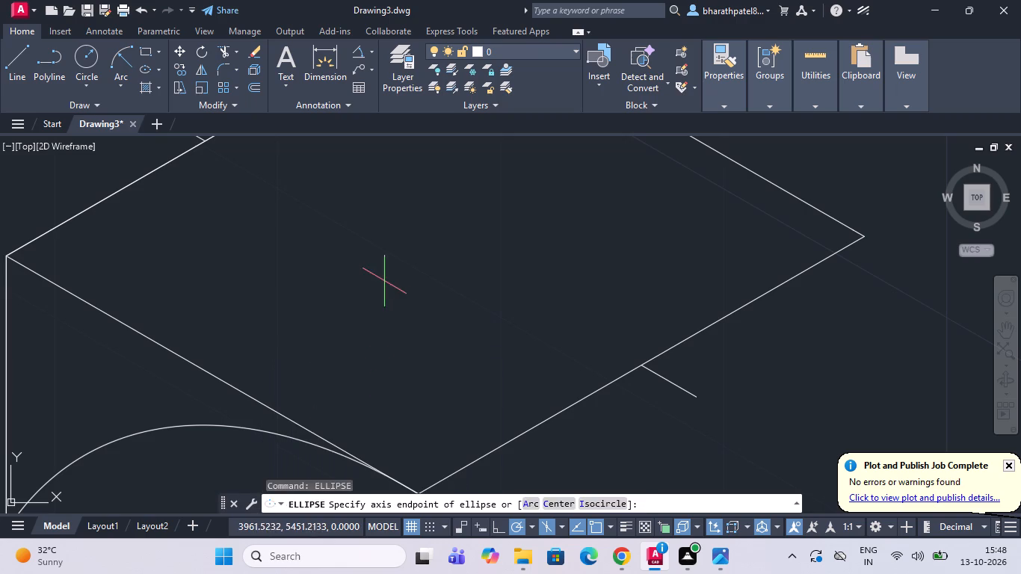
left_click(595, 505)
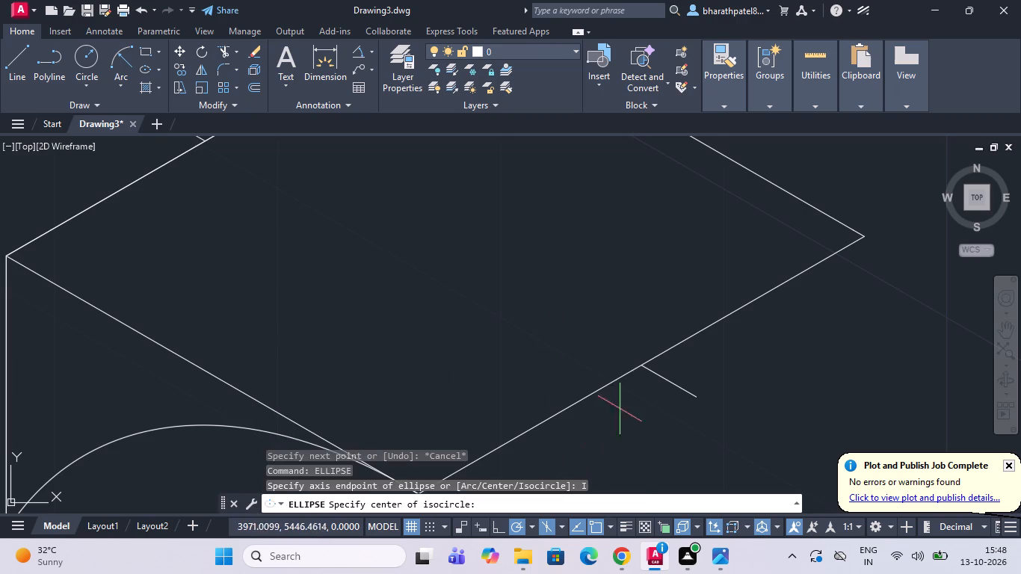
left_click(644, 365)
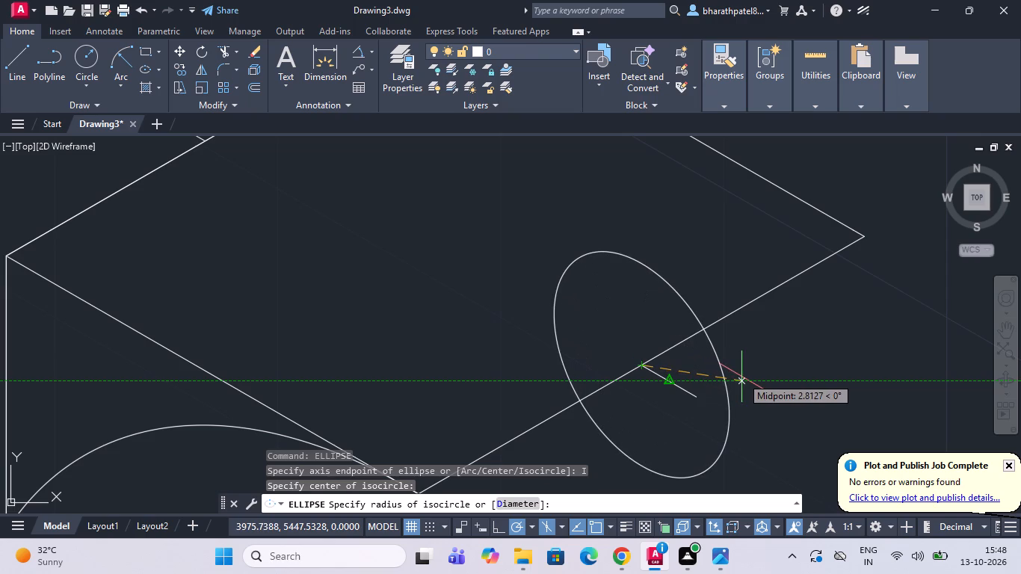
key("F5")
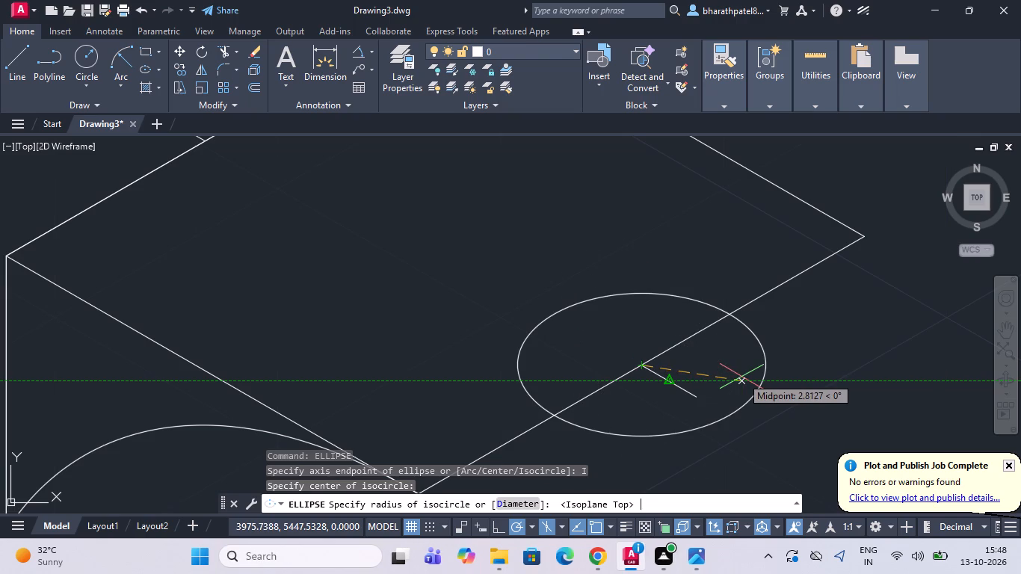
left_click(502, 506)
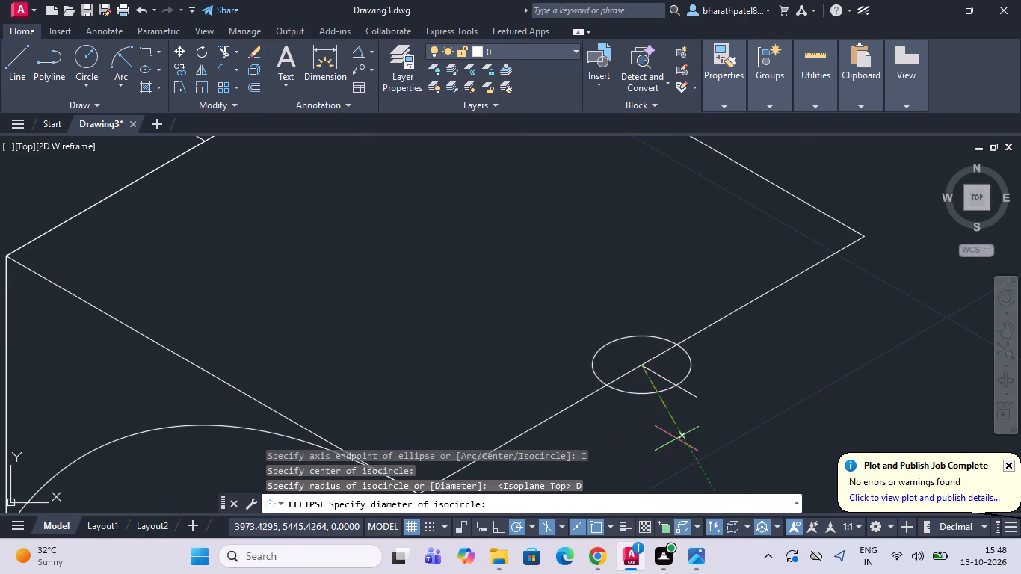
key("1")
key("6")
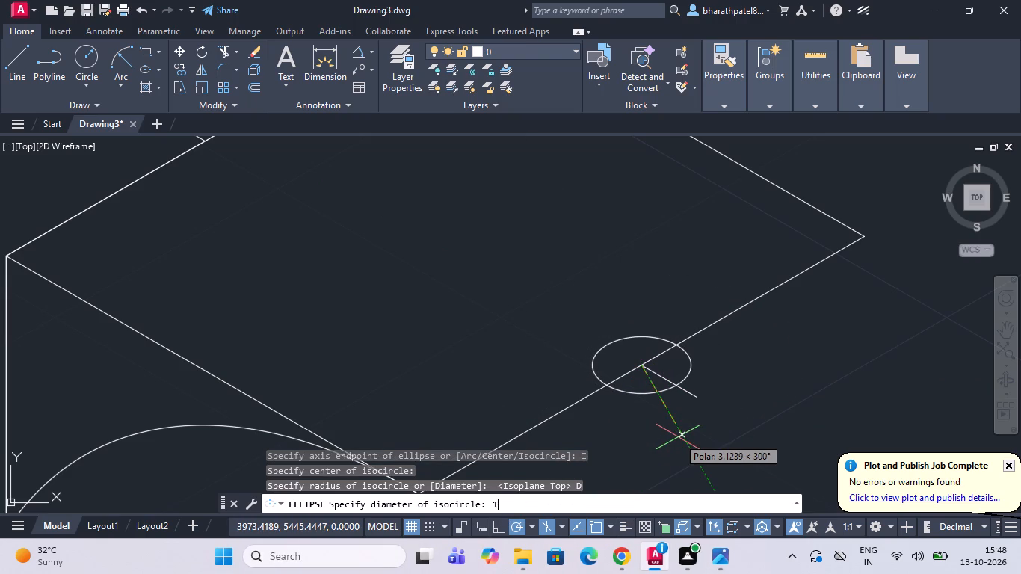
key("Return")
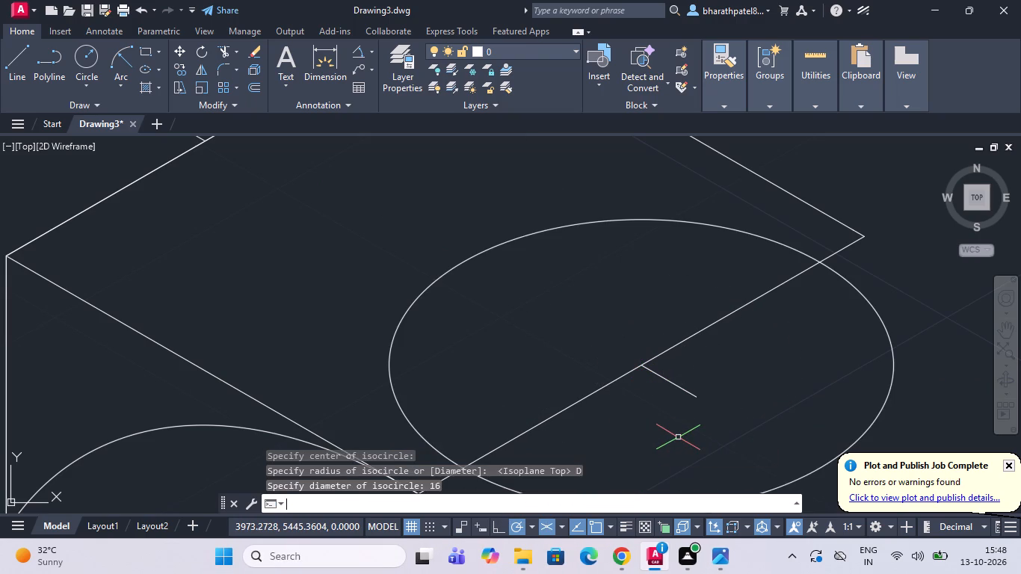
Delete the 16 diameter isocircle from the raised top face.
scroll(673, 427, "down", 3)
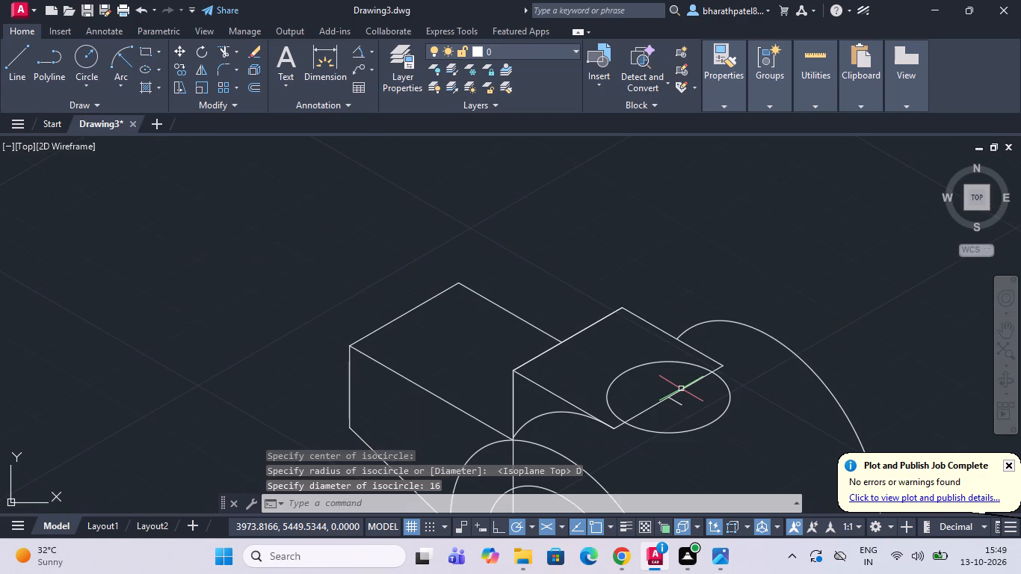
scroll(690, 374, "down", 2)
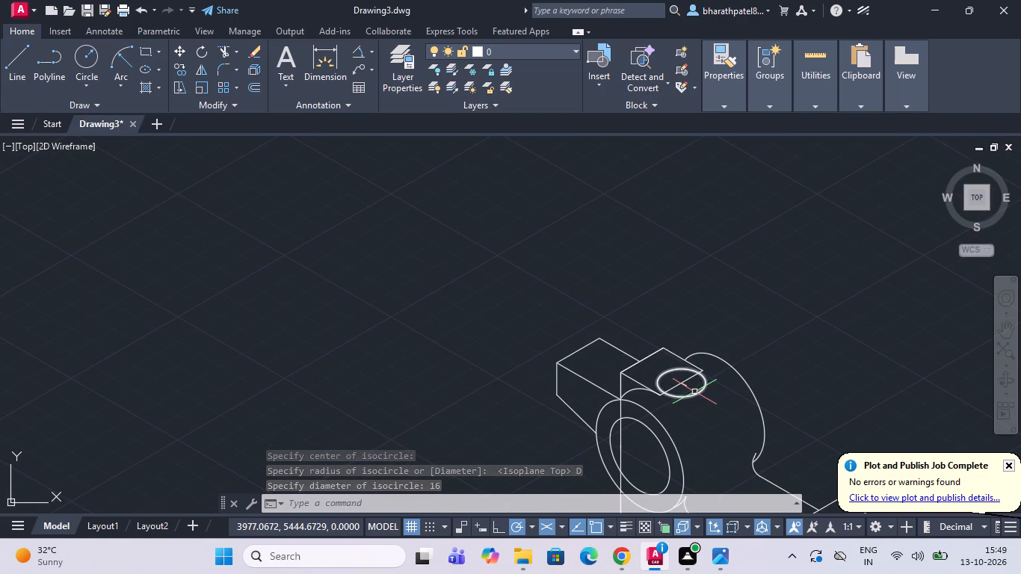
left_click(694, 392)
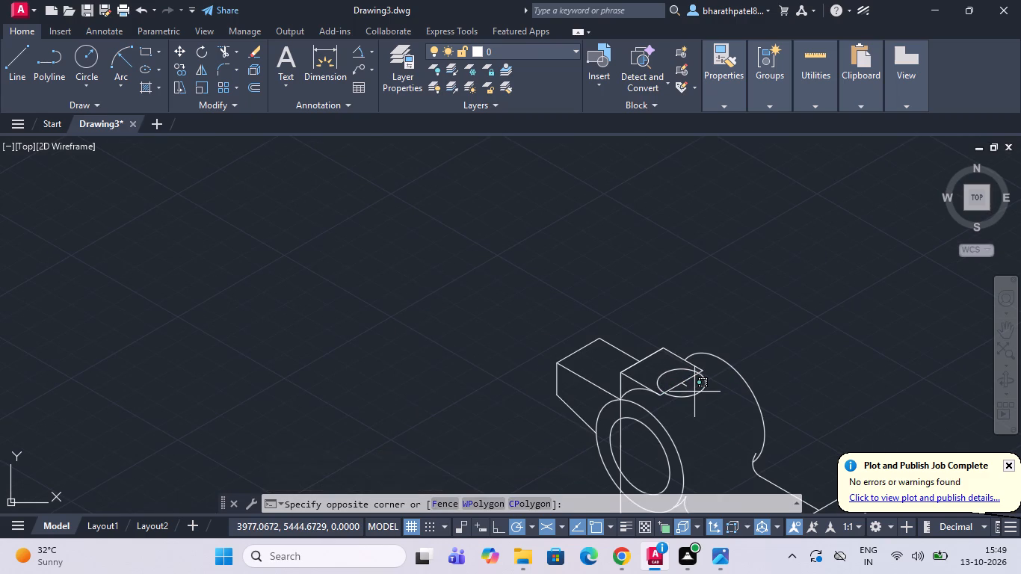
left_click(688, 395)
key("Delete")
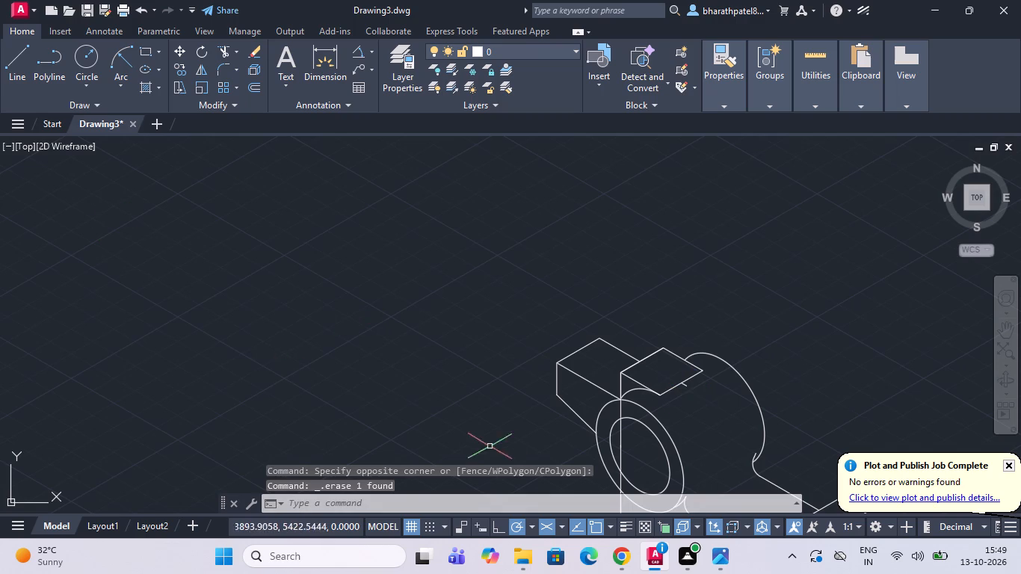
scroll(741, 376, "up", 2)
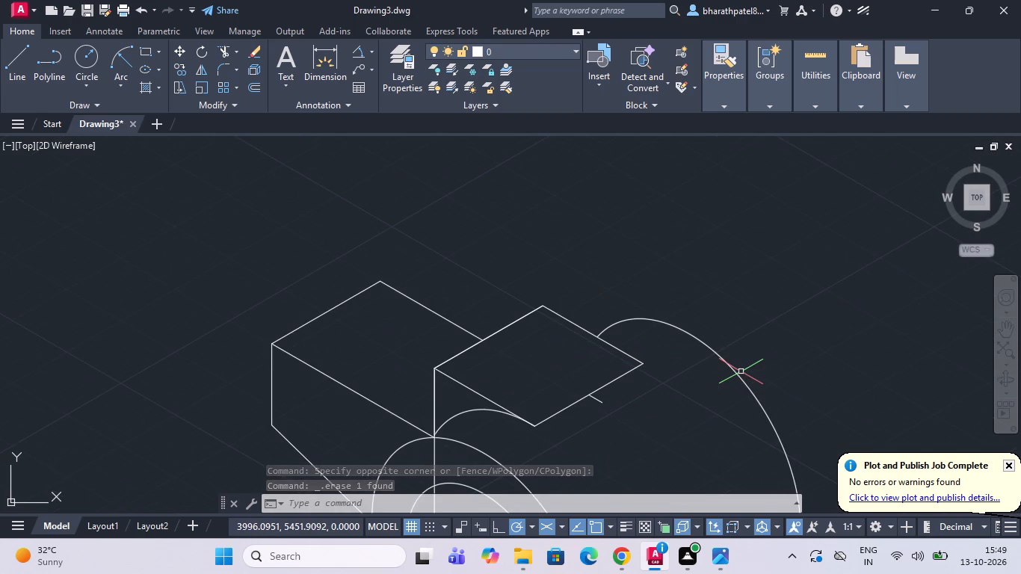
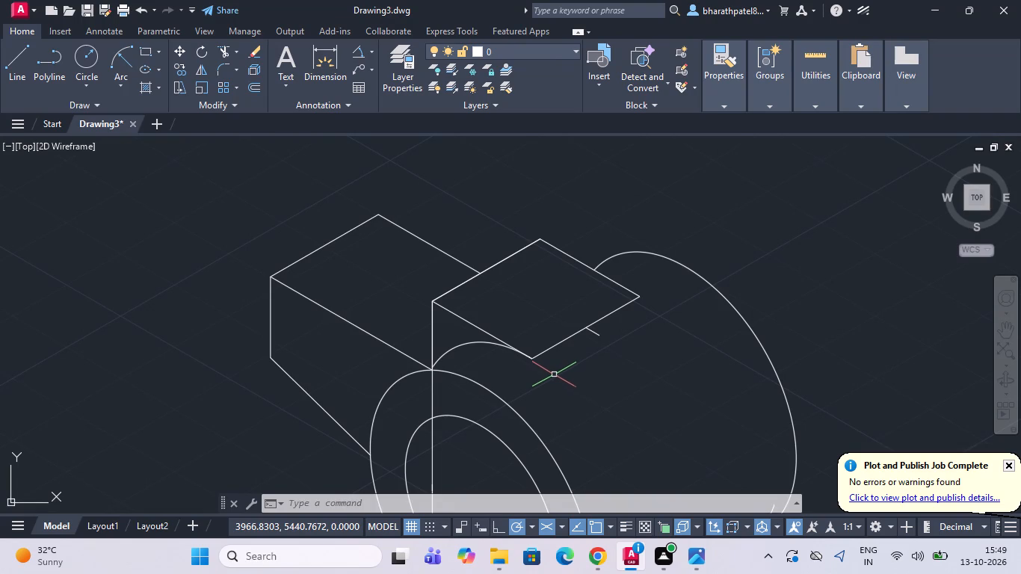
Draw a 6 diameter isocircle in the top isoplane, centred on the midpoint of the raised top face's closing edge.
type("ell")
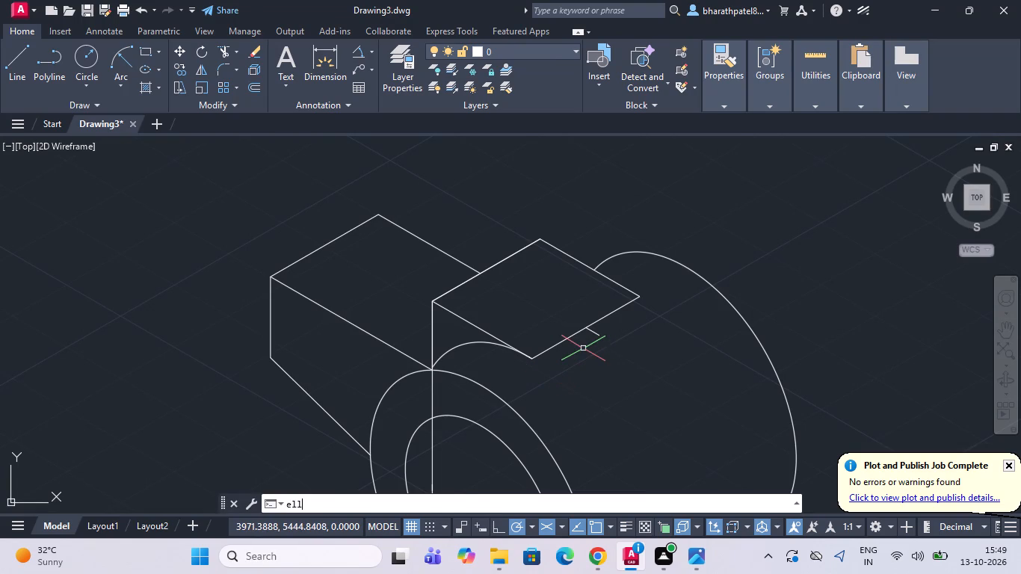
key("Return")
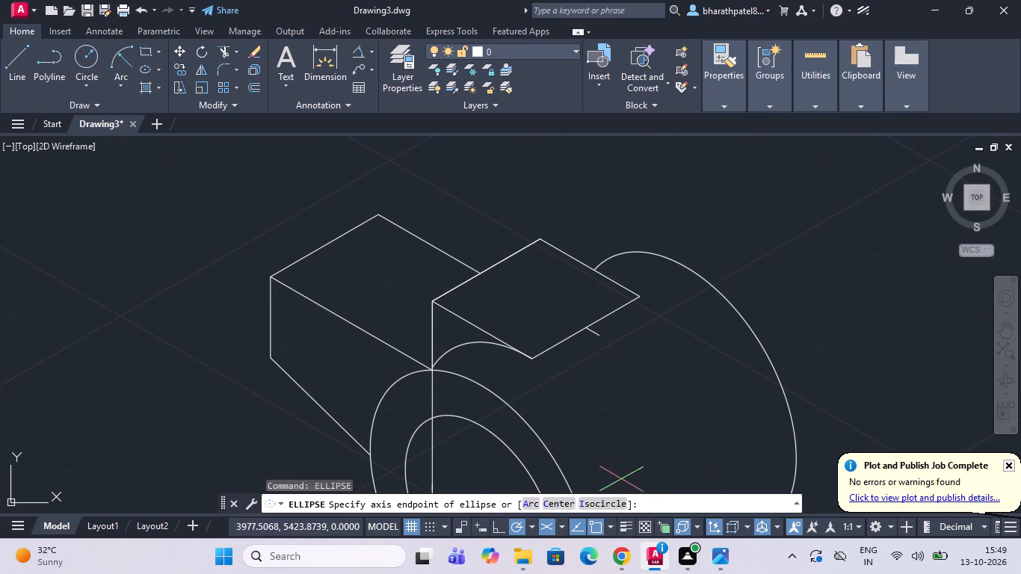
left_click(599, 502)
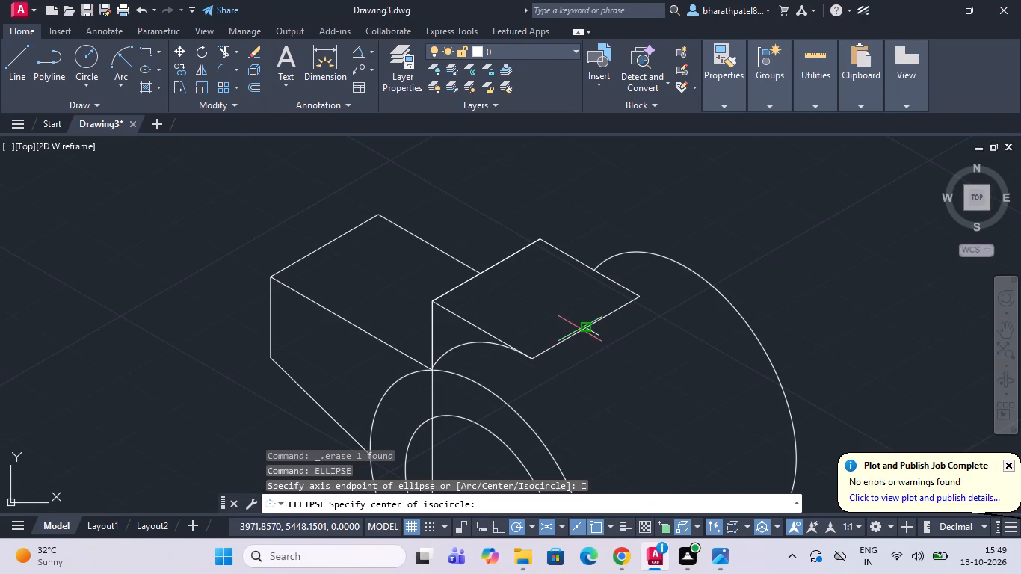
scroll(590, 326, "up", 2)
left_click(577, 333)
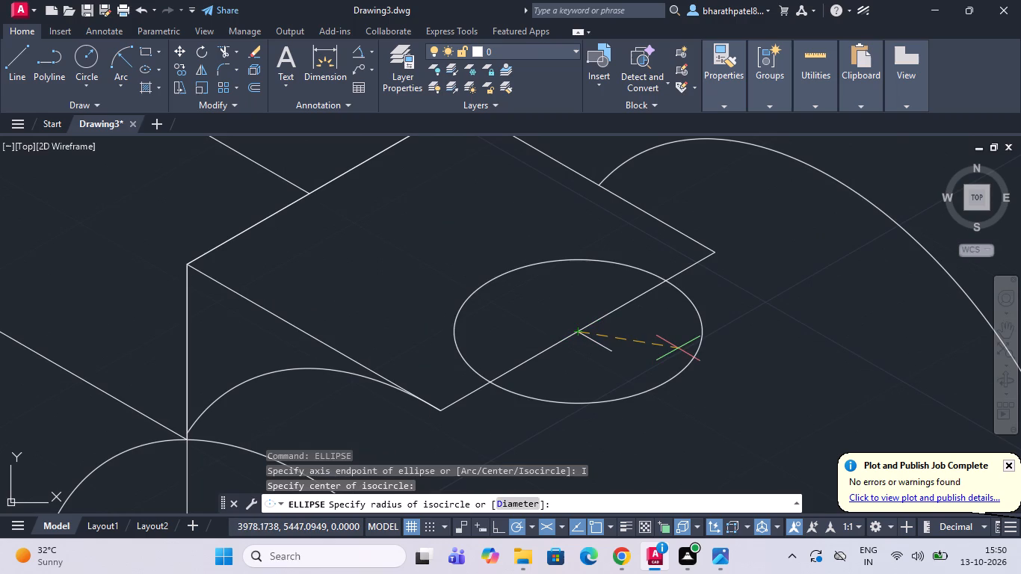
left_click(519, 506)
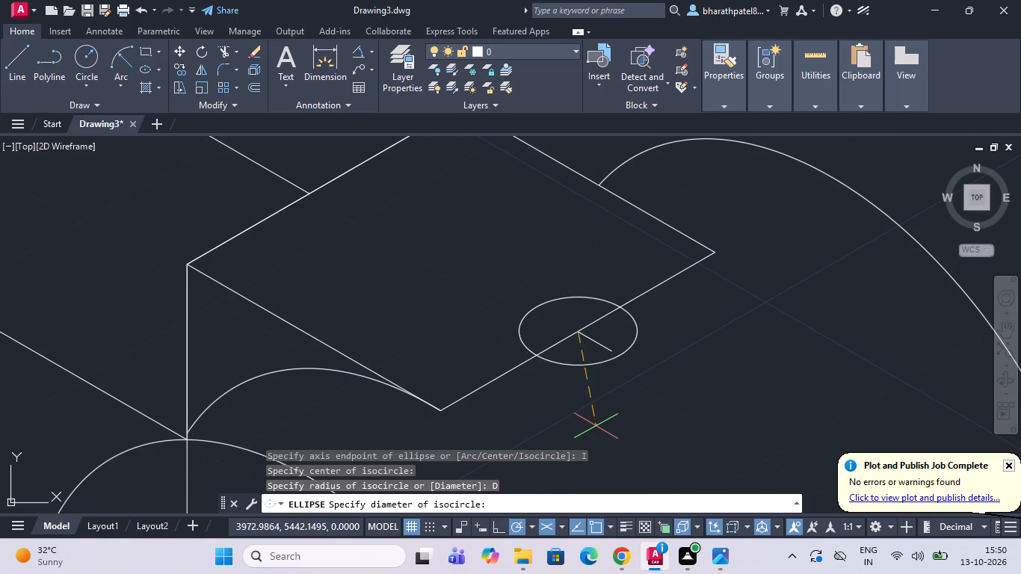
key("6")
key("Return")
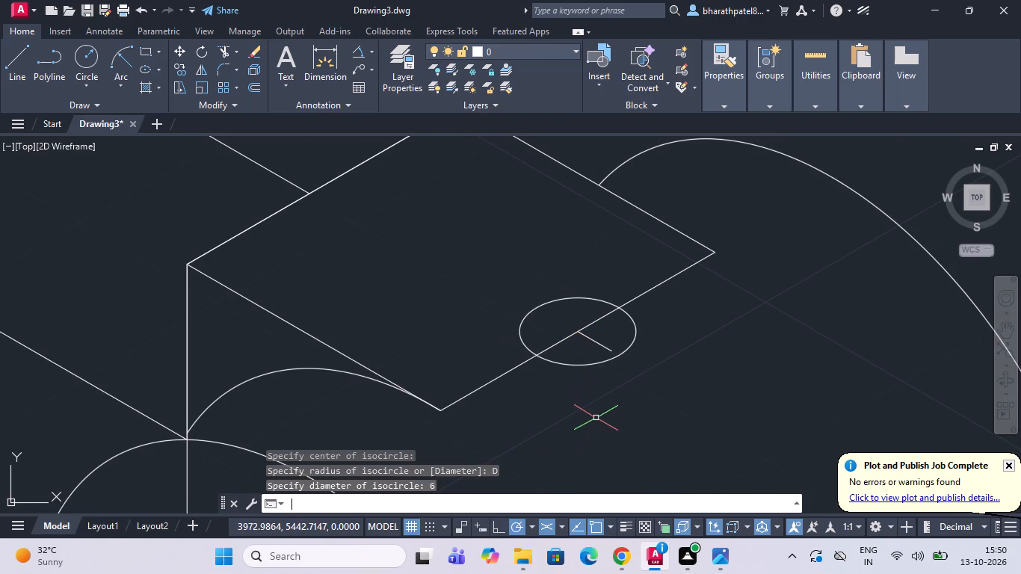
Trim away all parts of the vertical line that cross the boss's outer and inner front ellipses.
scroll(596, 418, "down", 2)
scroll(609, 350, "down", 1)
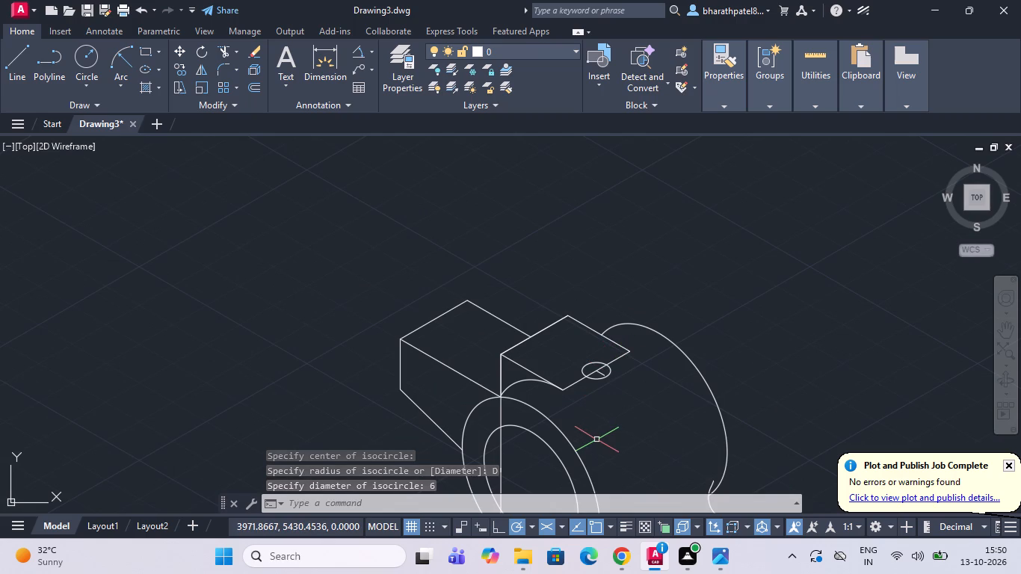
scroll(596, 419, "down", 1)
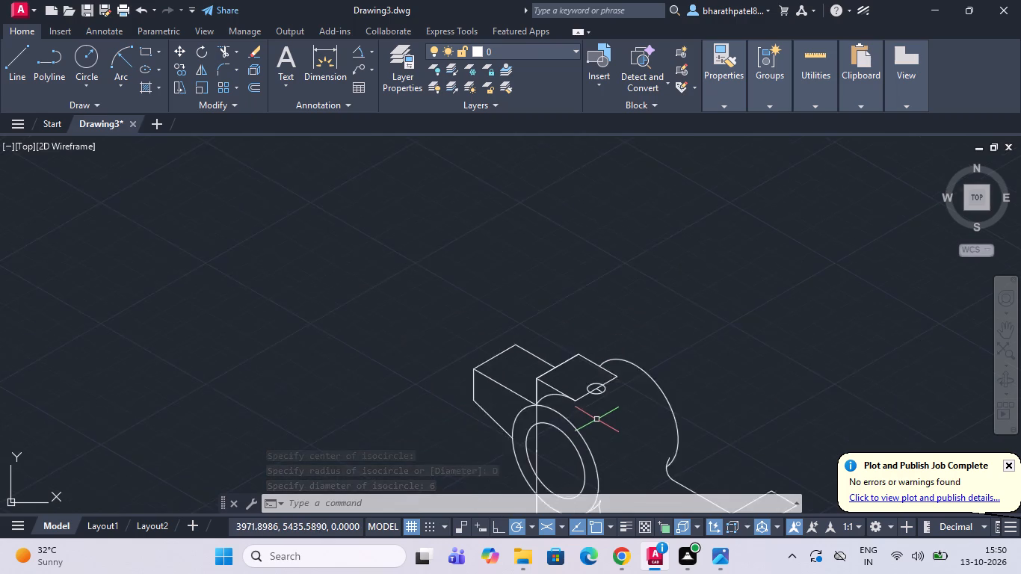
scroll(596, 419, "down", 1)
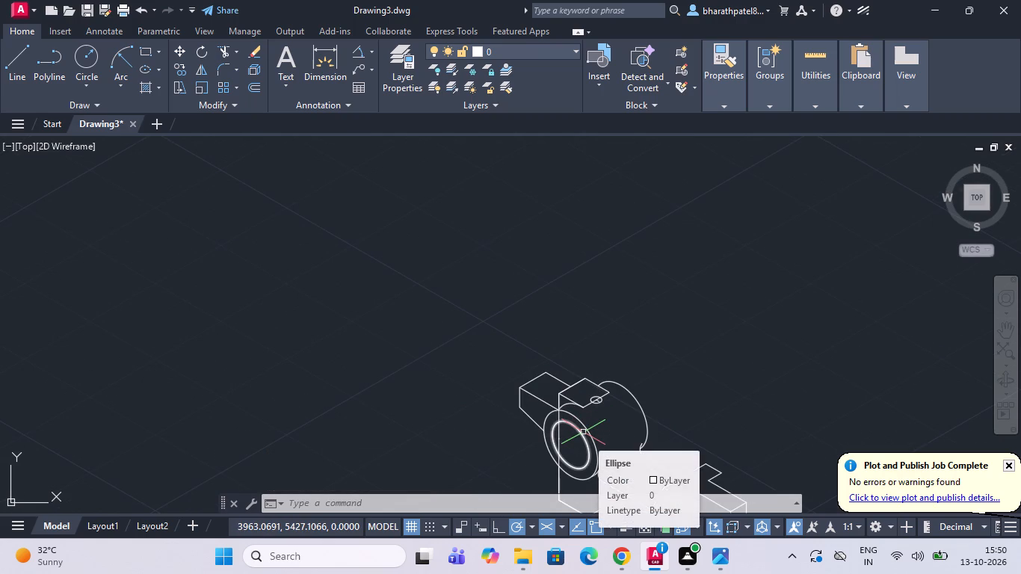
scroll(587, 422, "up", 1)
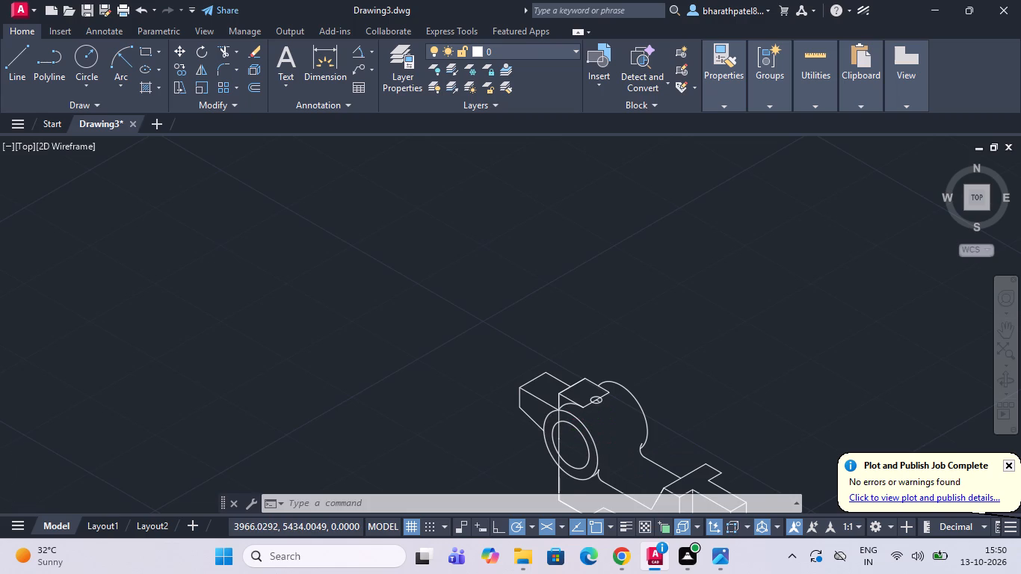
scroll(587, 422, "down", 1)
scroll(620, 318, "down", 1)
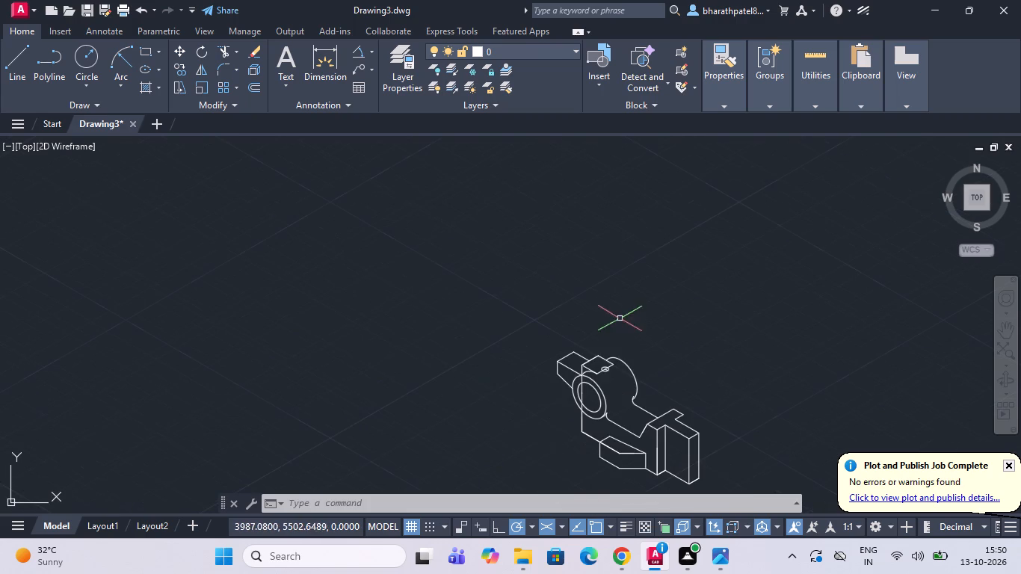
scroll(608, 393, "up", 1)
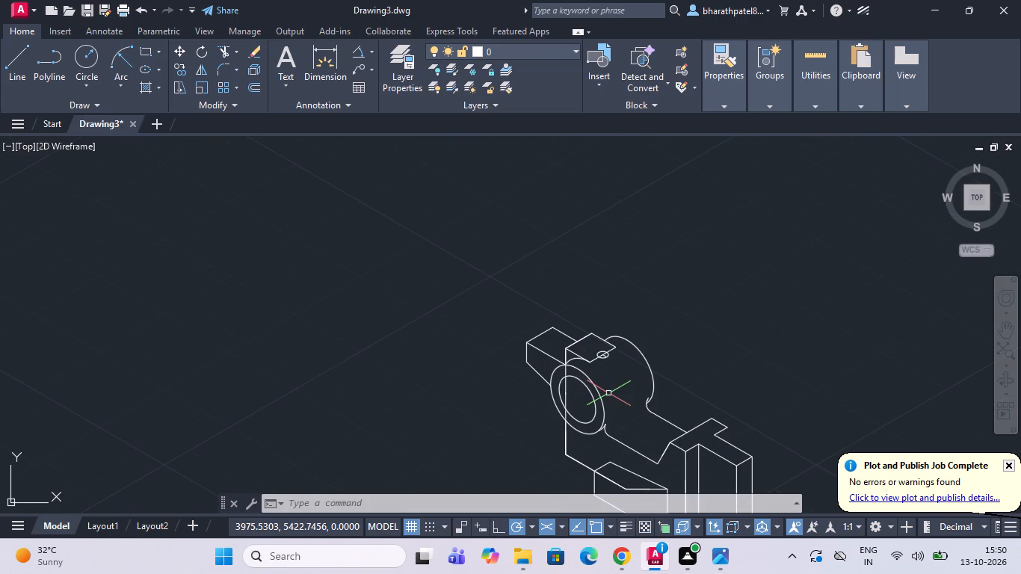
left_click(223, 52)
scroll(564, 433, "up", 3)
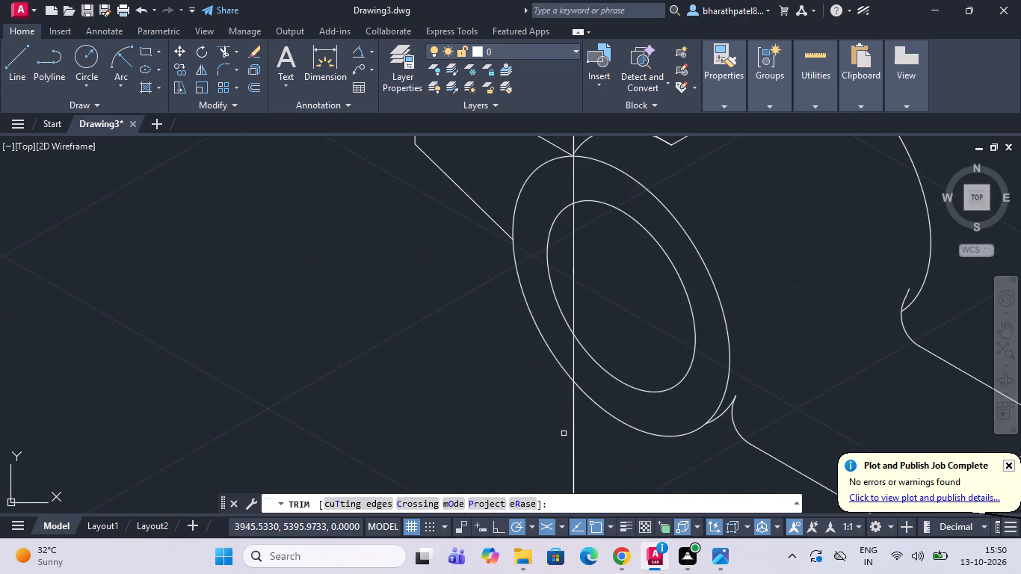
left_click(576, 257)
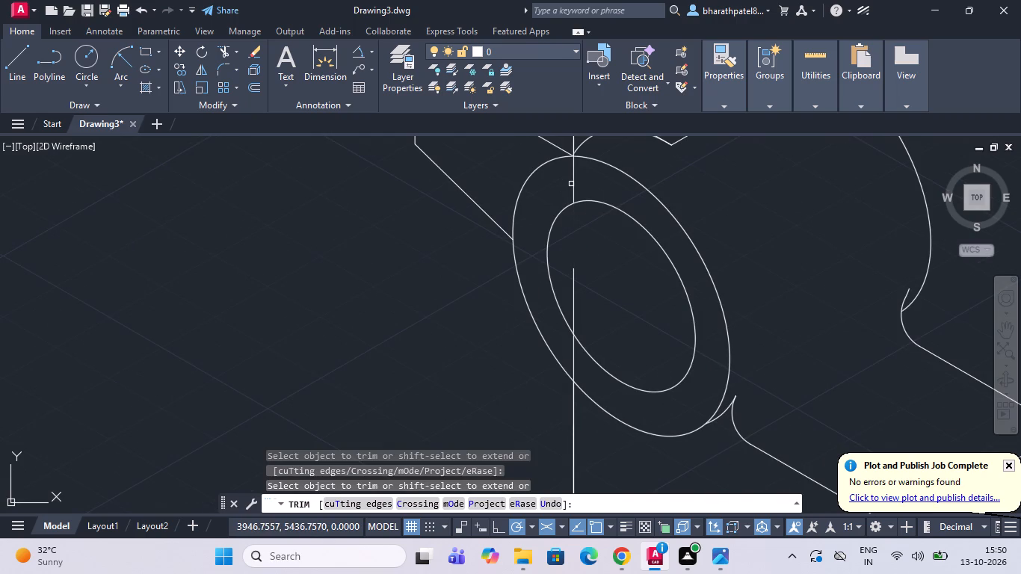
left_click(572, 184)
left_click(570, 283)
left_click(587, 296)
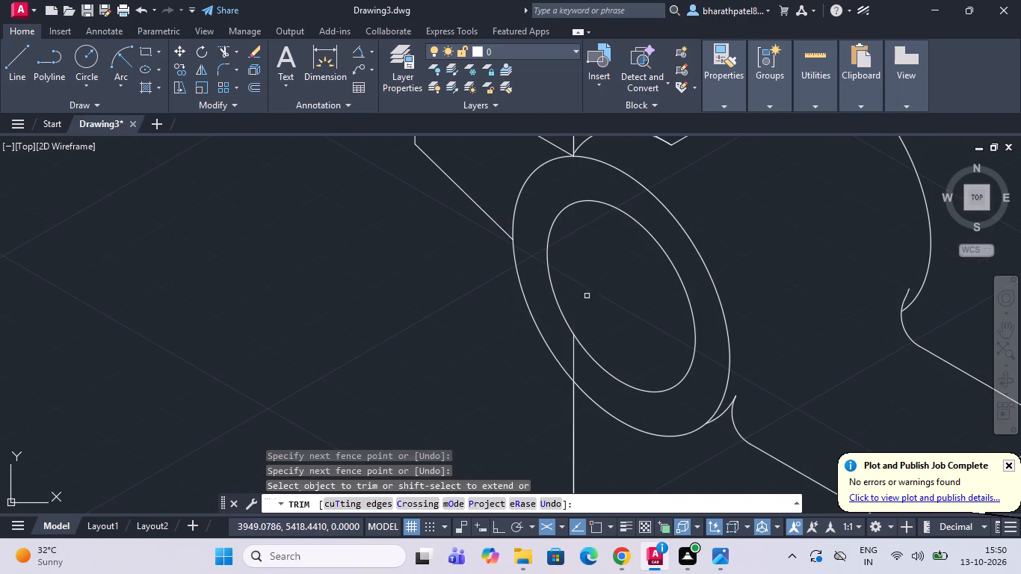
left_click(568, 359)
left_click(581, 371)
Trim the raised top face's closing edge on both sides of the 6 diameter isocircle, keeping only the part inside it.
scroll(586, 365, "down", 3)
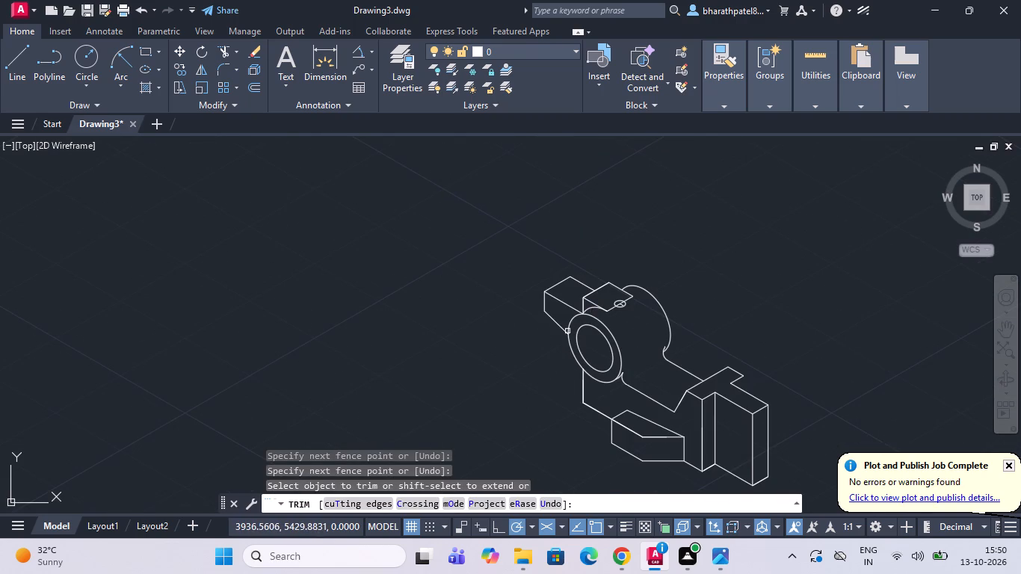
scroll(567, 331, "up", 4)
scroll(672, 268, "down", 3)
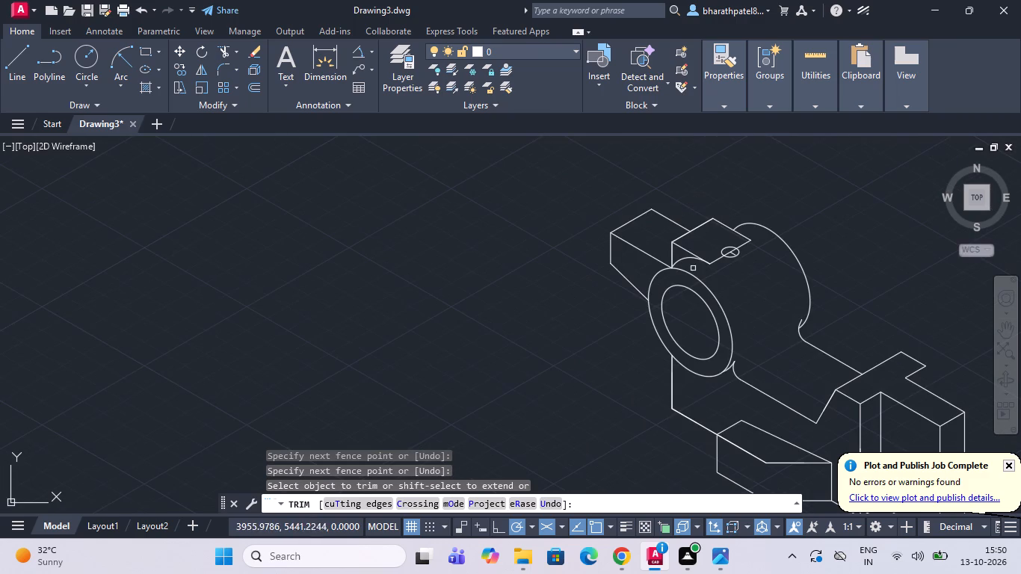
scroll(698, 280, "up", 1)
scroll(738, 234, "up", 3)
left_click_drag(688, 251, 719, 328)
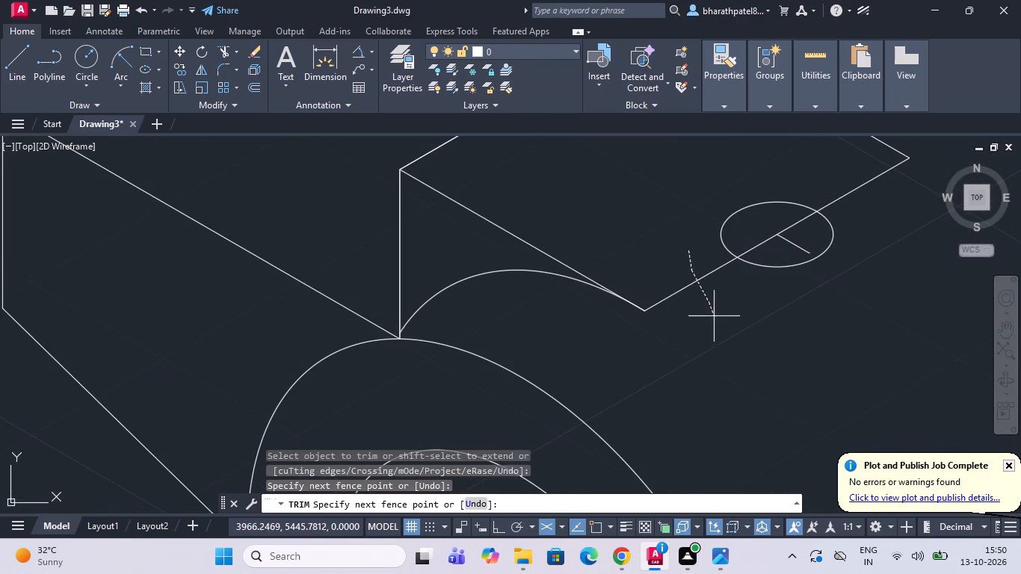
left_click_drag(719, 328, 726, 336)
left_click_drag(820, 176, 879, 225)
scroll(877, 229, "down", 2)
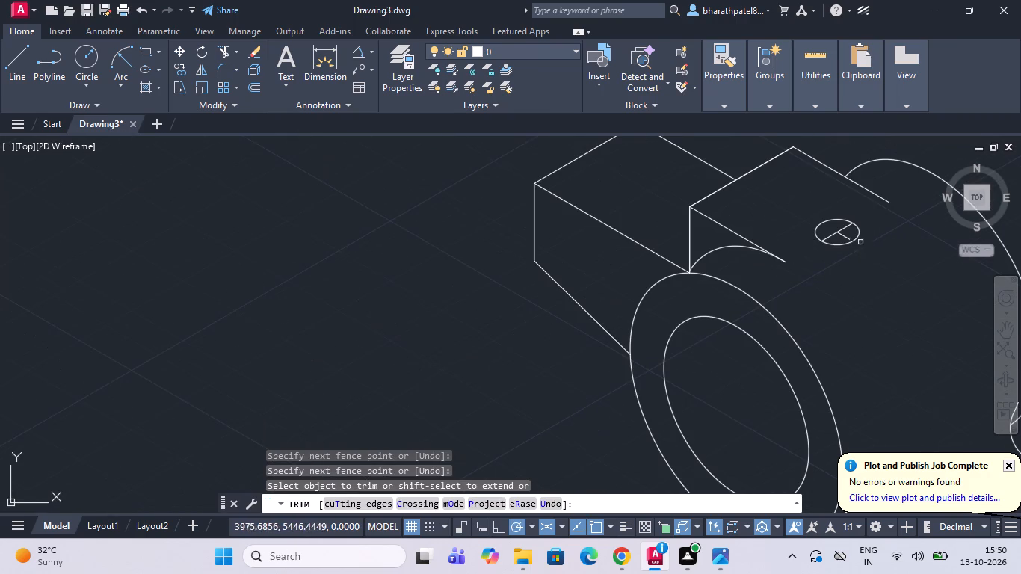
Complete the small isocircle's 150°–330° centre line by drawing lines that extend just past the circle at both ends.
left_click(22, 54)
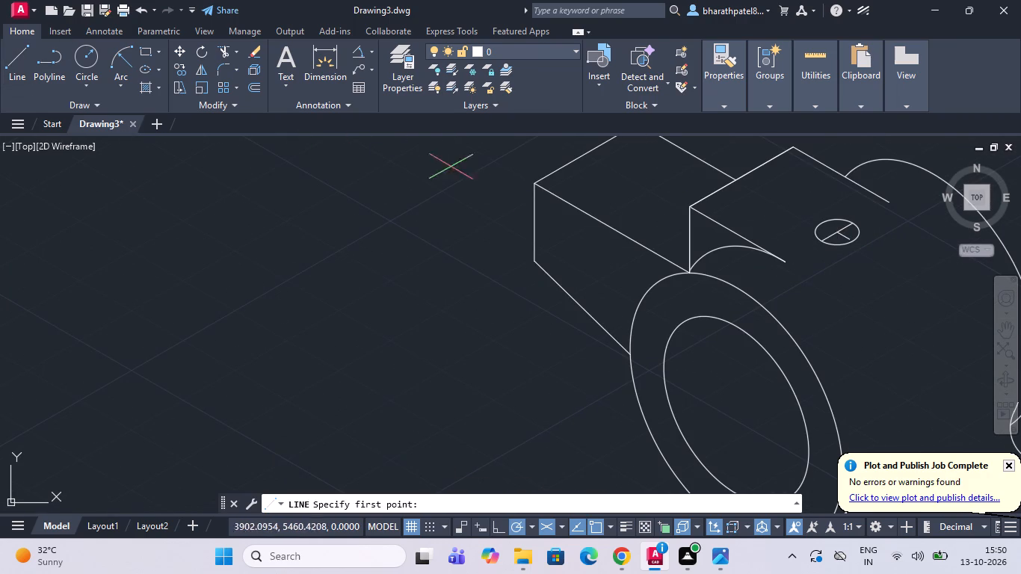
scroll(821, 230, "up", 3)
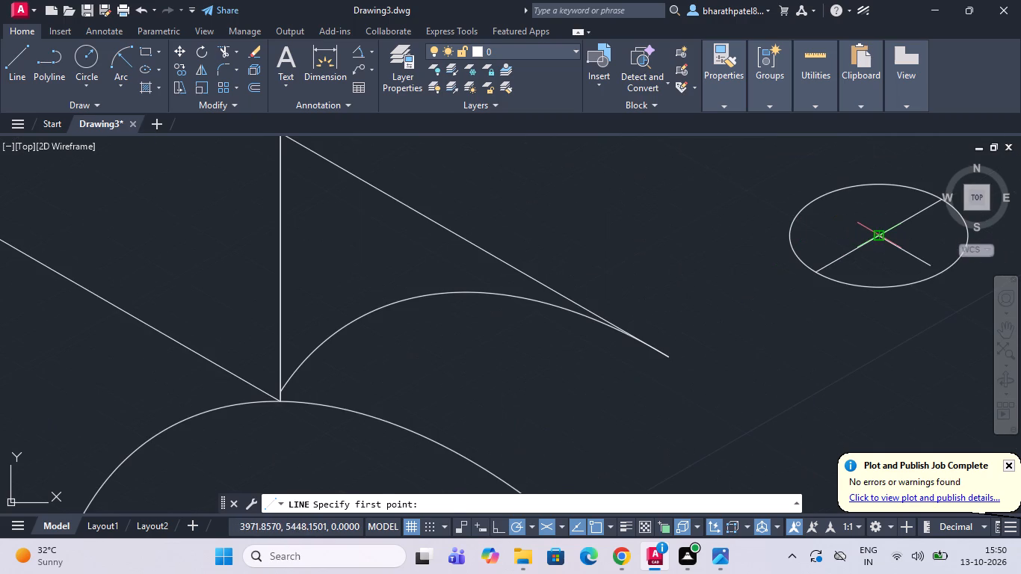
left_click_drag(881, 235, 879, 228)
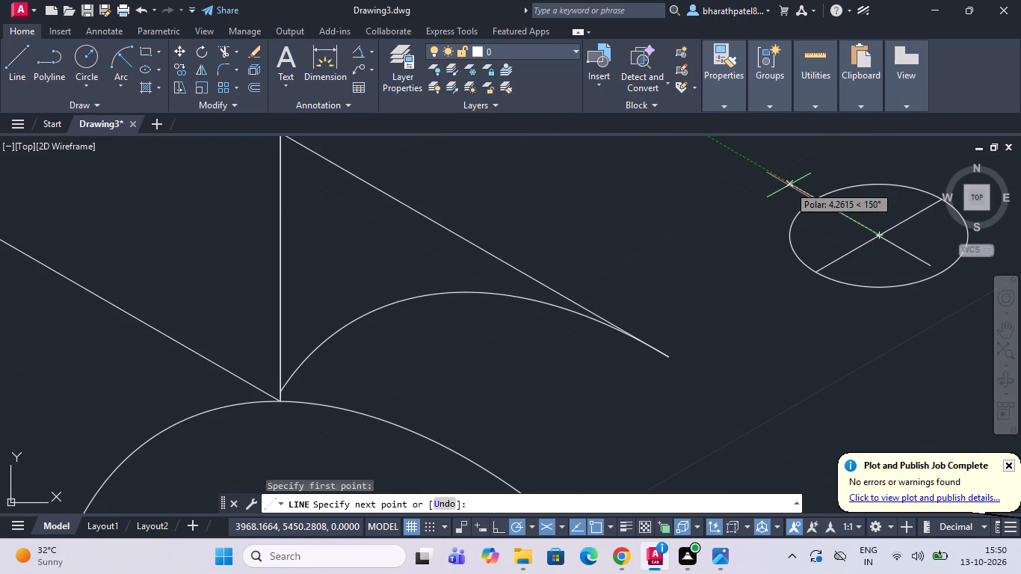
left_click(796, 188)
key("Escape")
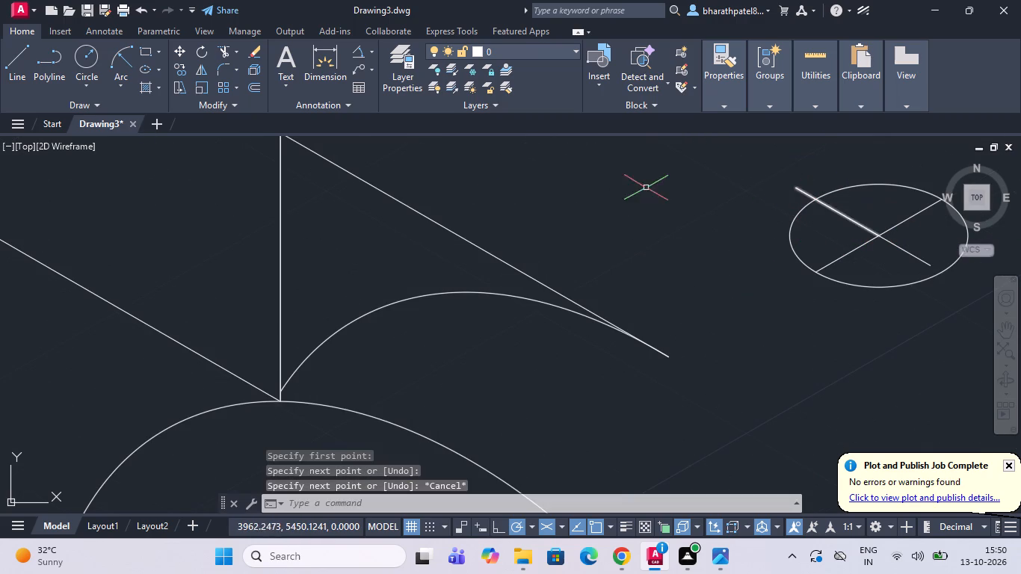
left_click(4, 55)
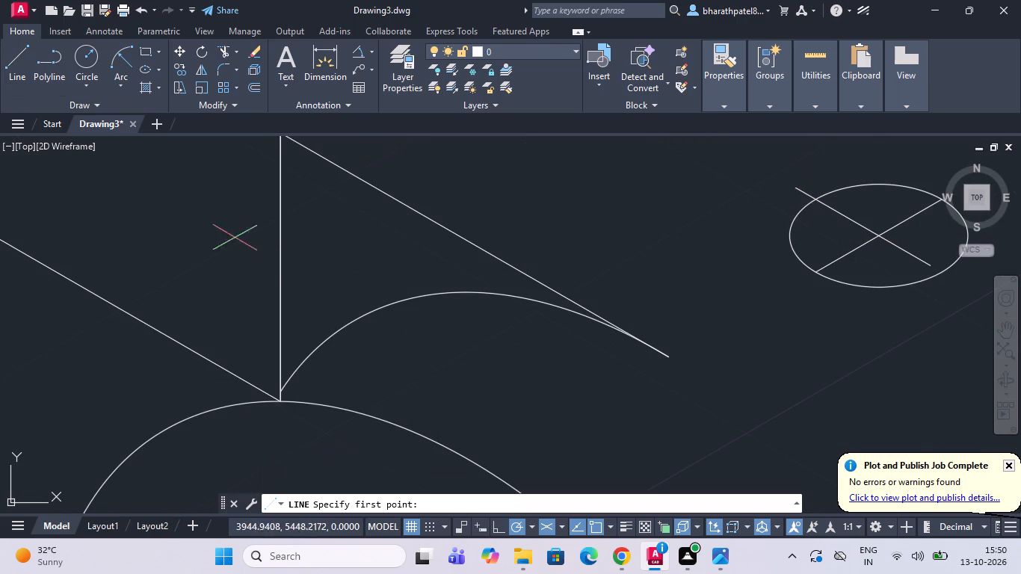
scroll(297, 268, "down", 2)
scroll(548, 277, "up", 2)
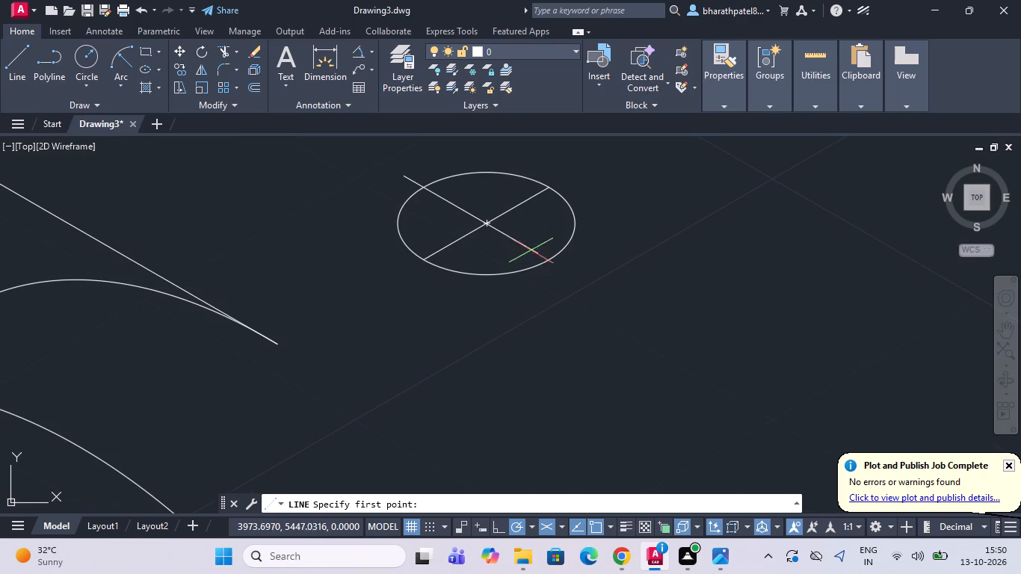
left_click(535, 255)
left_click(564, 272)
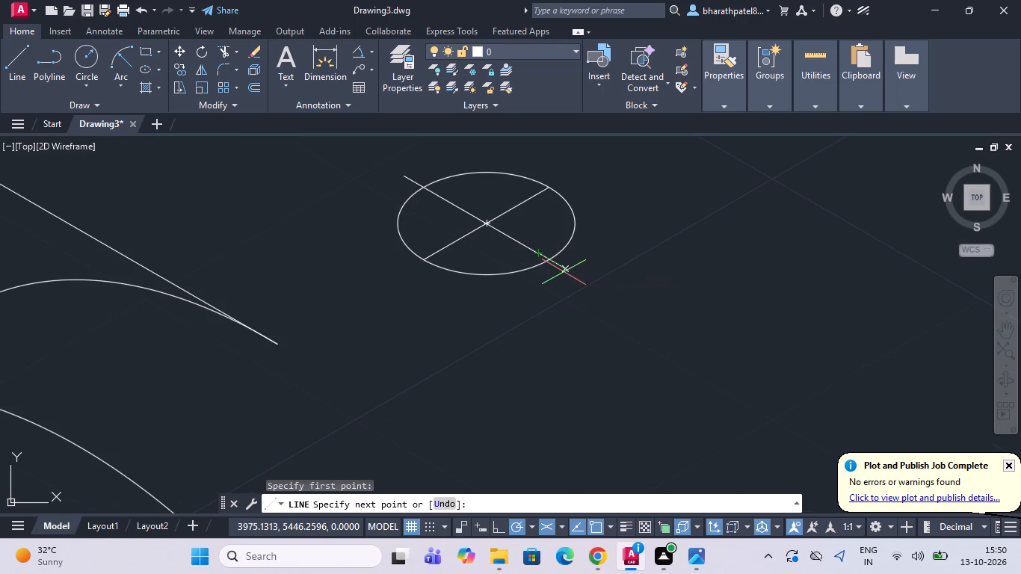
key("Escape")
Extend the small isocircle's other centre line just past the circle at both ends, at 210° and 30°.
key("space")
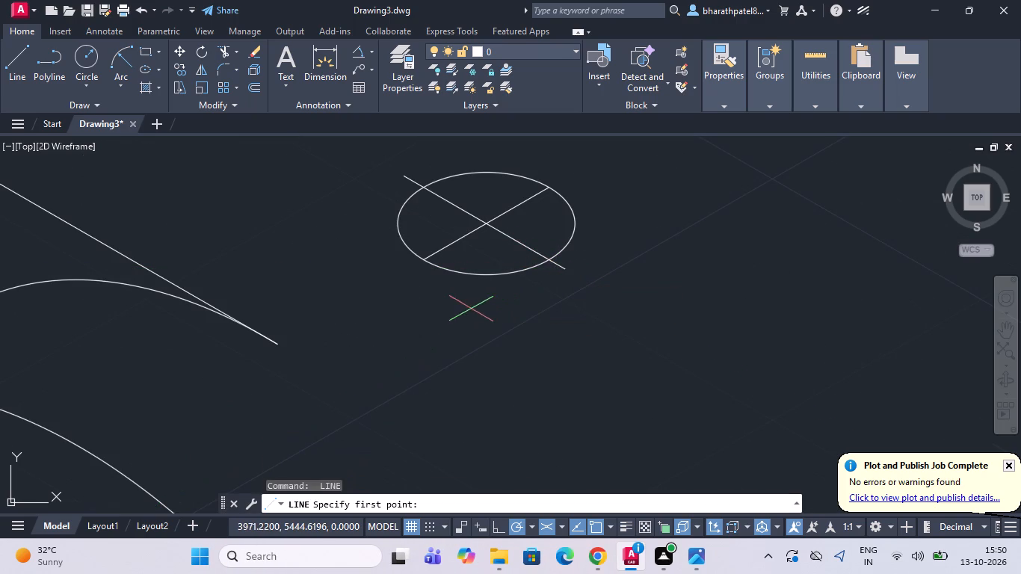
left_click(424, 265)
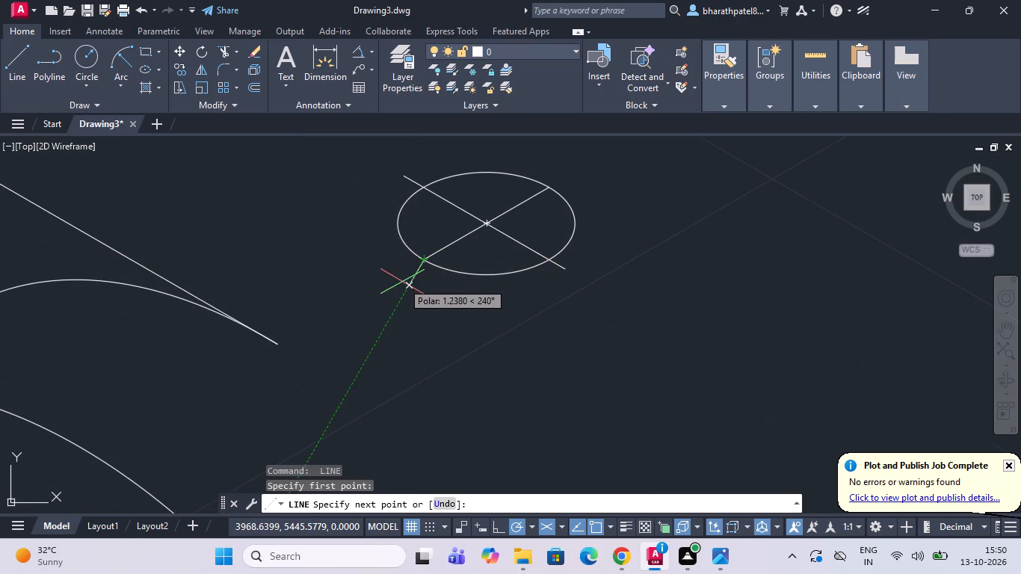
left_click(405, 270)
key("space")
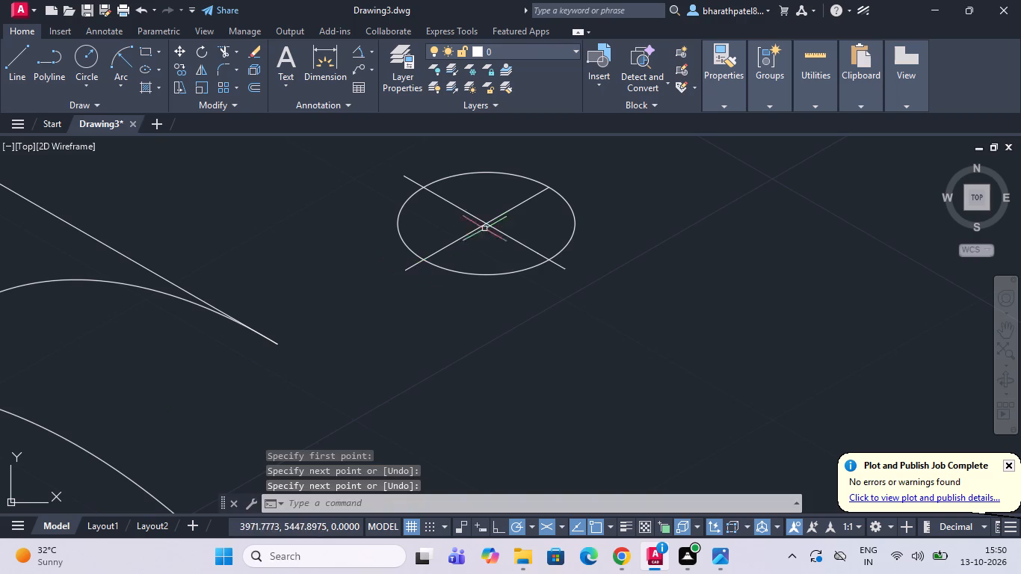
key("space")
left_click_drag(548, 191, 556, 182)
left_click(576, 166)
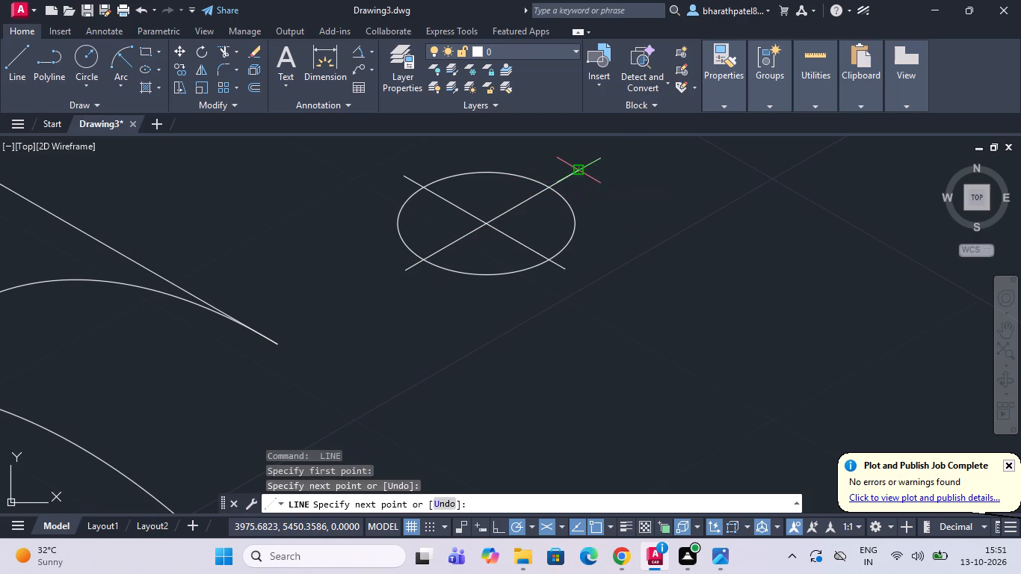
key("space")
Draw a construction line from the midpoint of the lower block's front top edge, parallel to its short edge, past the rear edge.
scroll(559, 272, "down", 2)
scroll(598, 222, "down", 3)
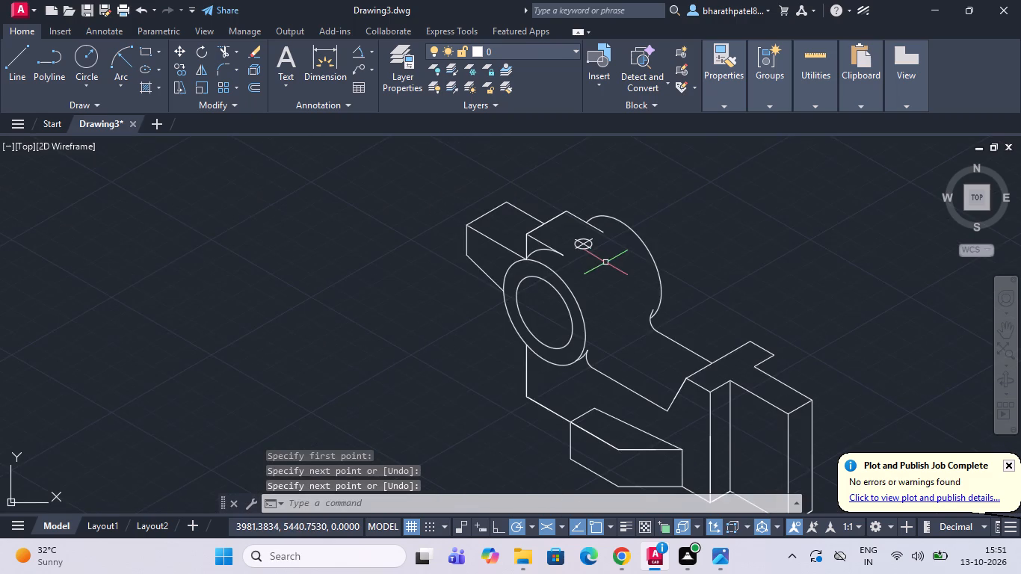
scroll(605, 244, "down", 1)
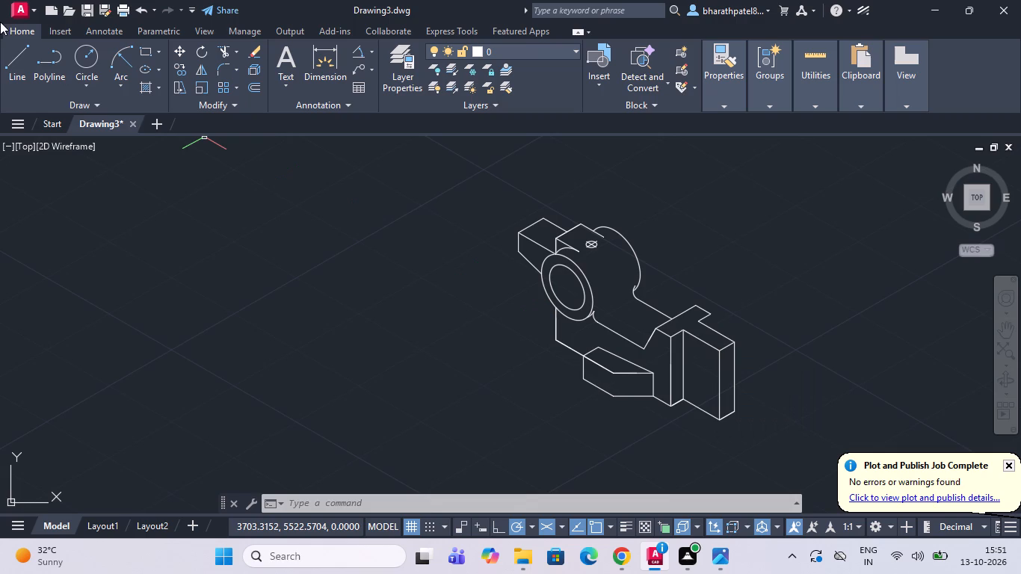
left_click(20, 49)
scroll(629, 324, "up", 2)
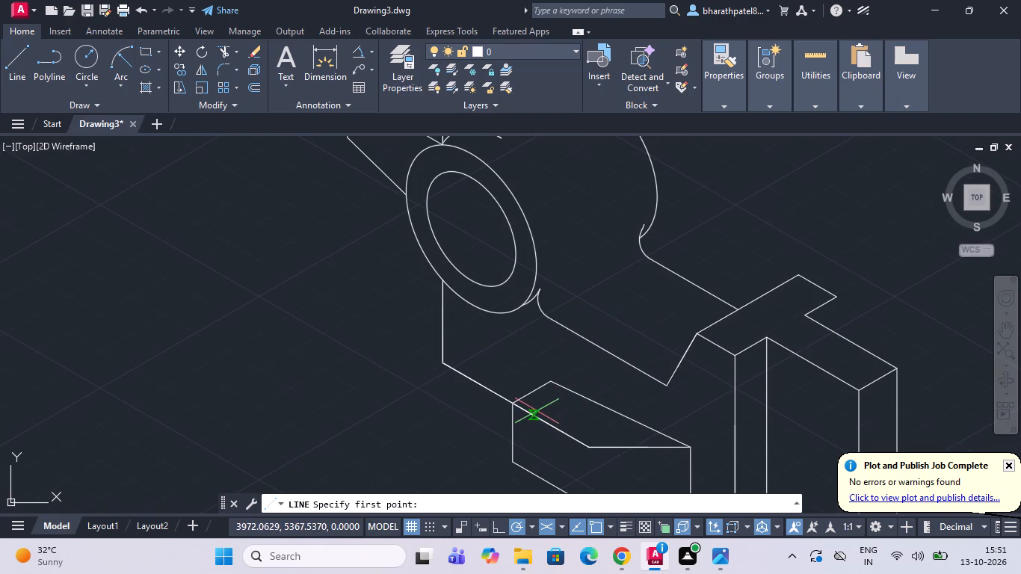
left_click(553, 422)
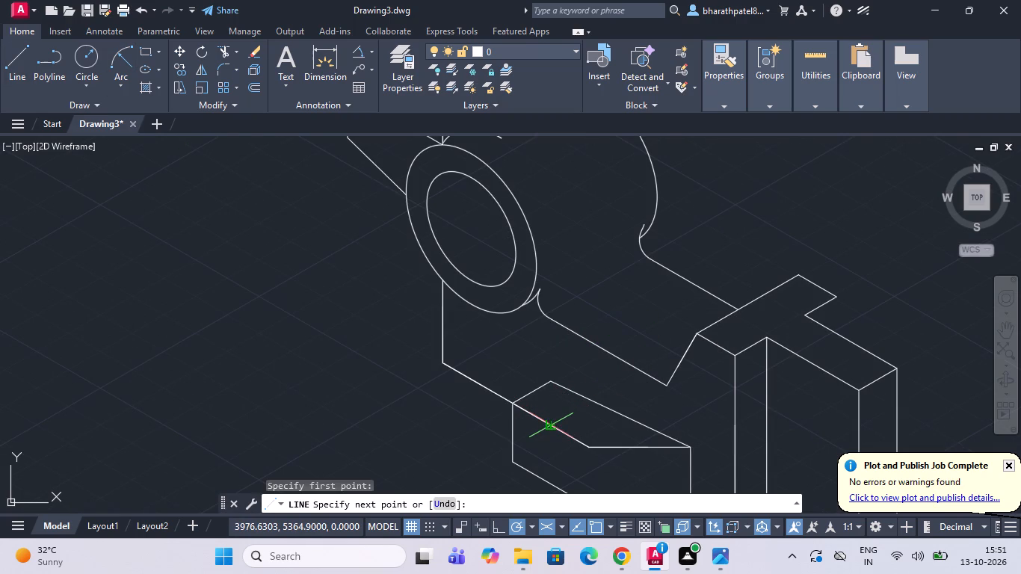
left_click(619, 391)
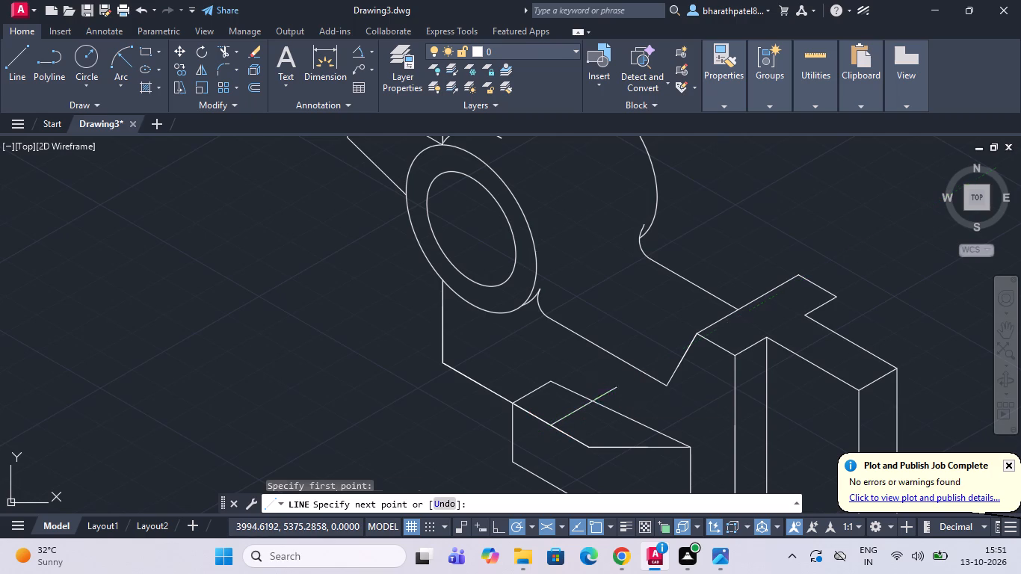
key("Escape")
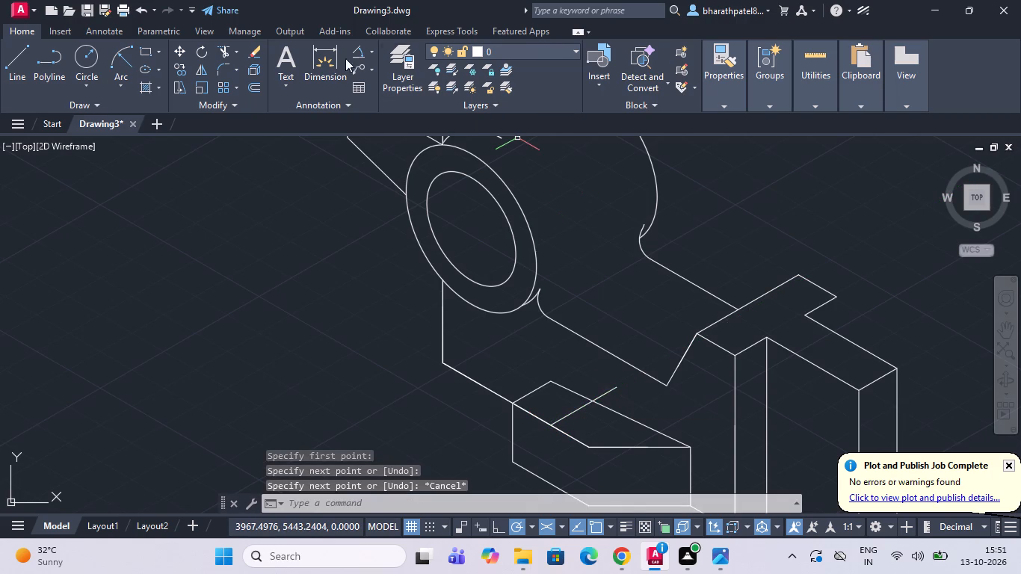
Trim the part of the construction line that extends beyond the lower block's sloping rear top edge.
left_click(221, 54)
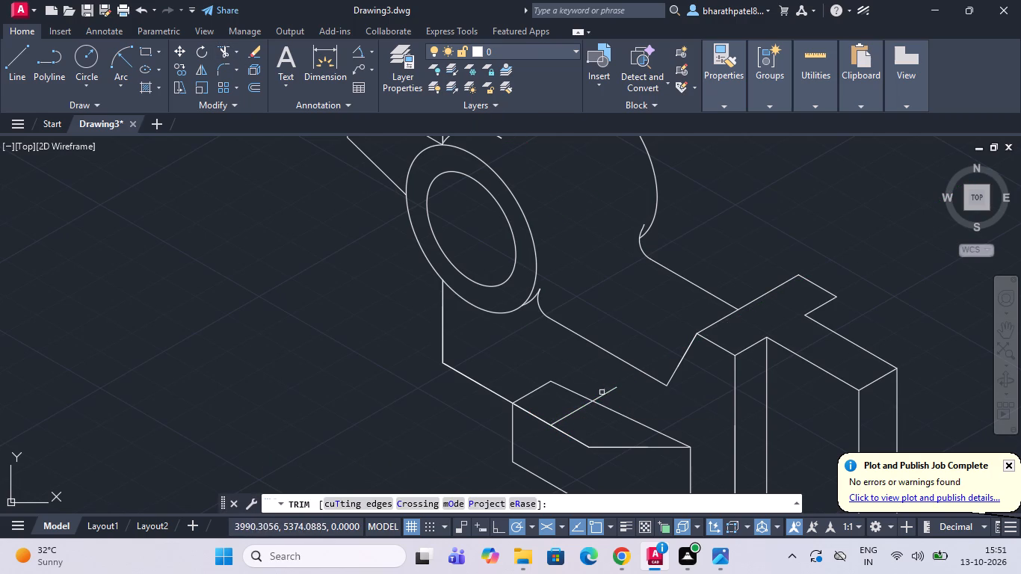
left_click(606, 394)
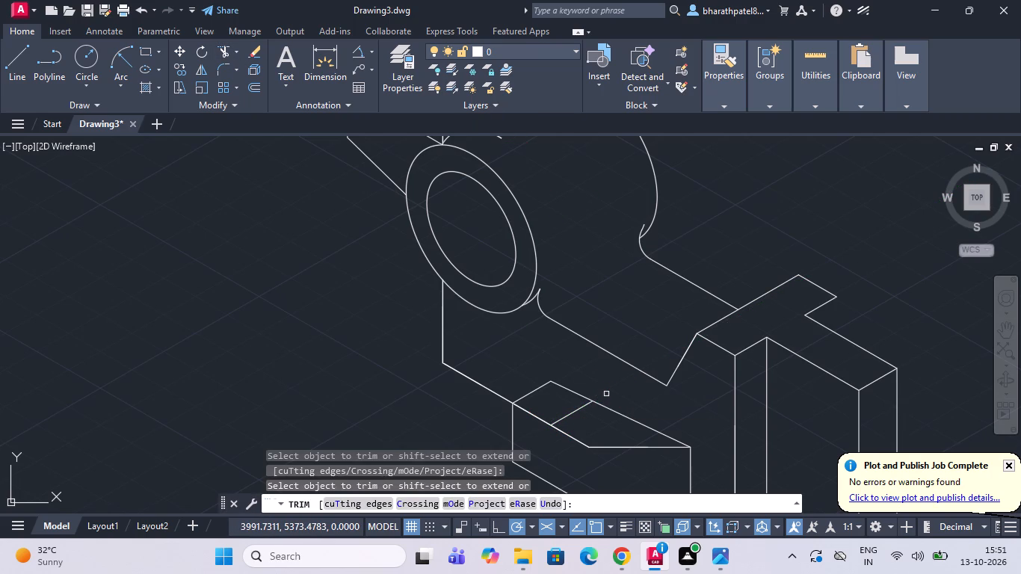
key("Escape")
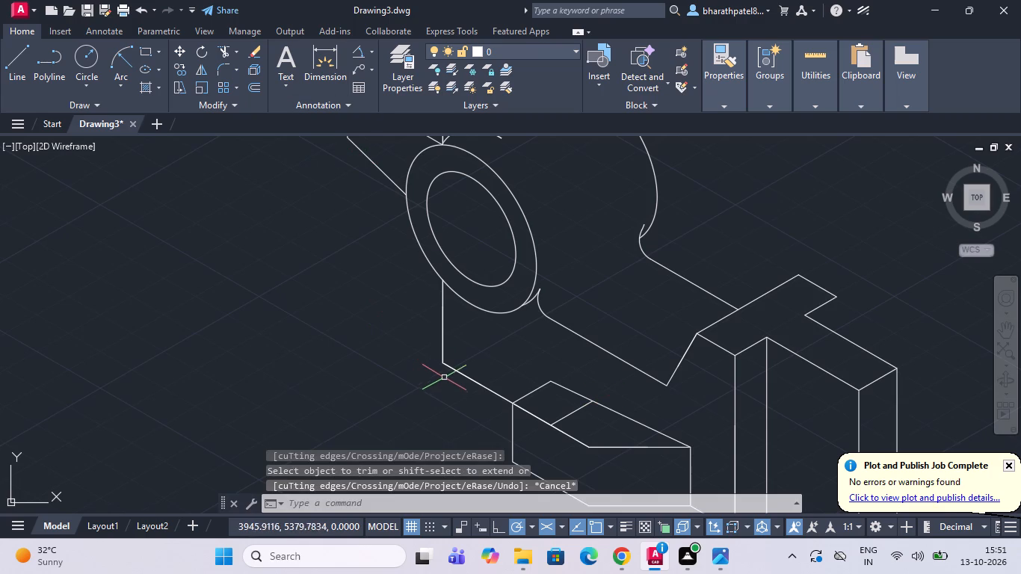
Draw a 6 diameter isocircle centred on the midpoint of the construction line on the lower block's top face.
key("e")
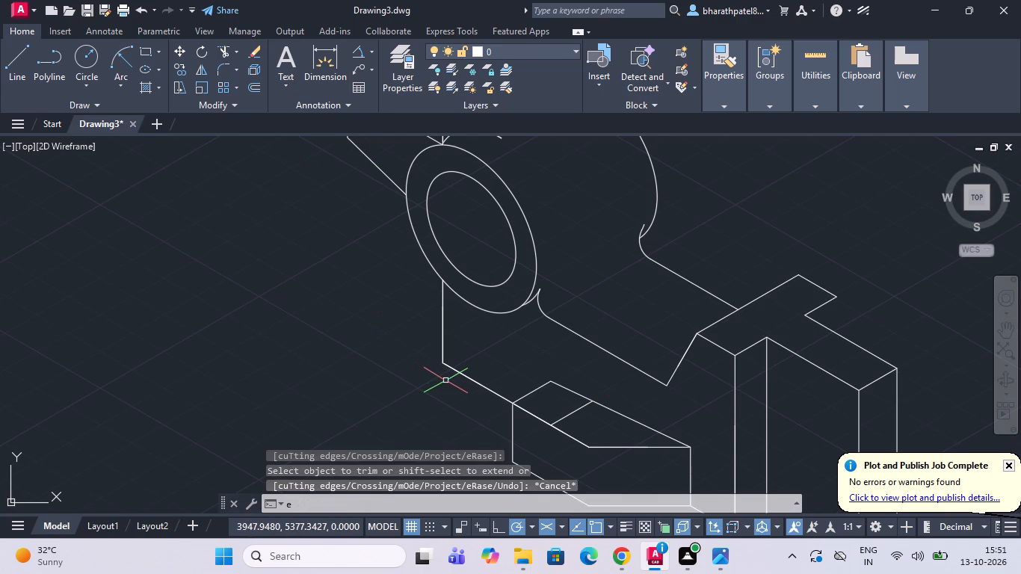
type("ll")
key("Return")
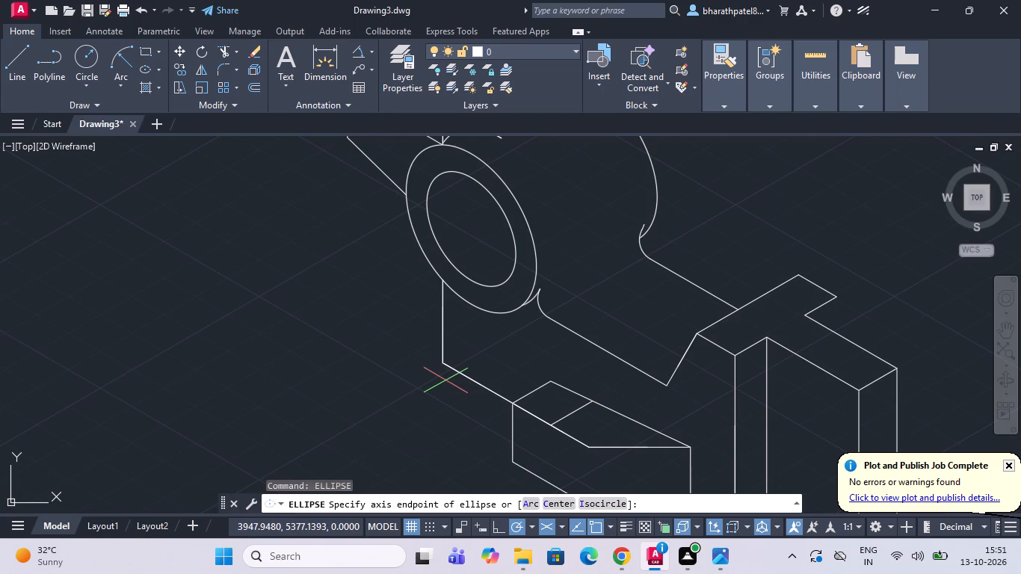
left_click(594, 501)
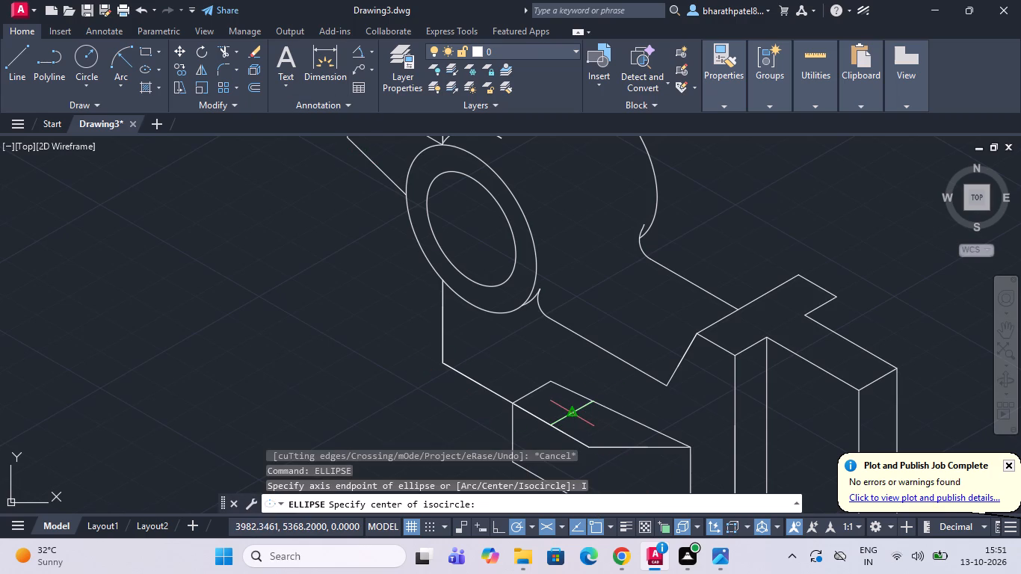
left_click(573, 410)
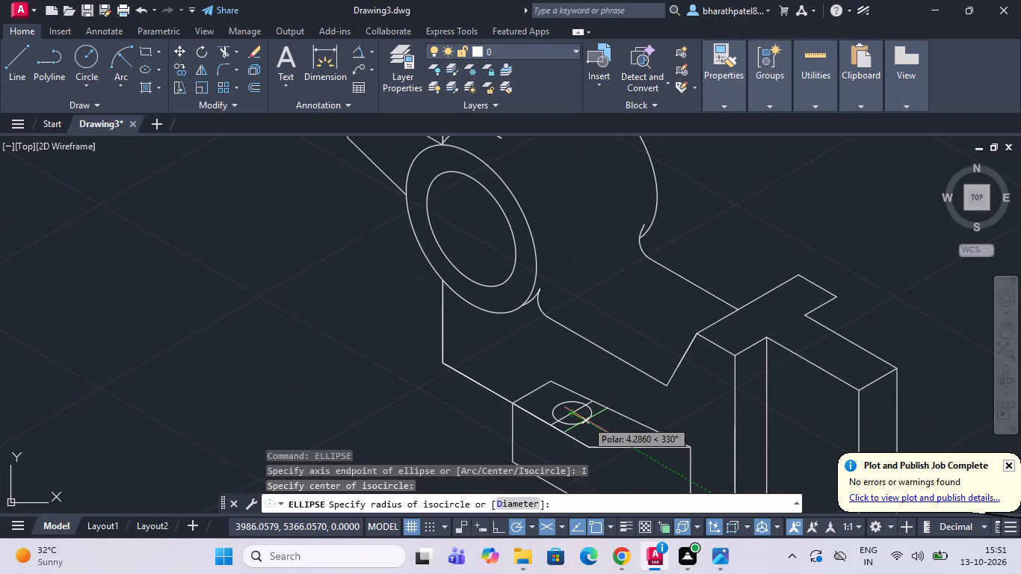
left_click(526, 501)
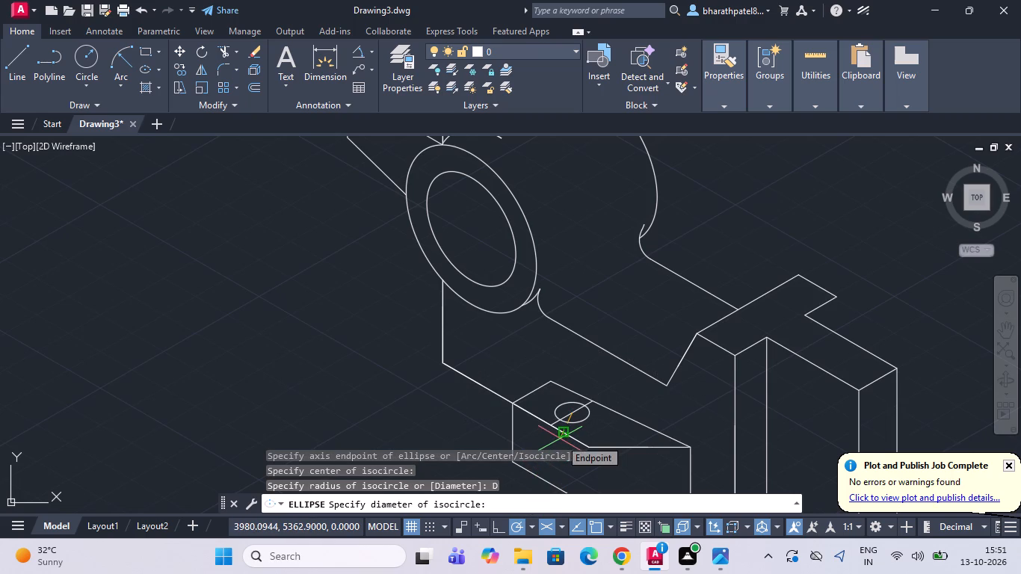
key("6")
key("Return")
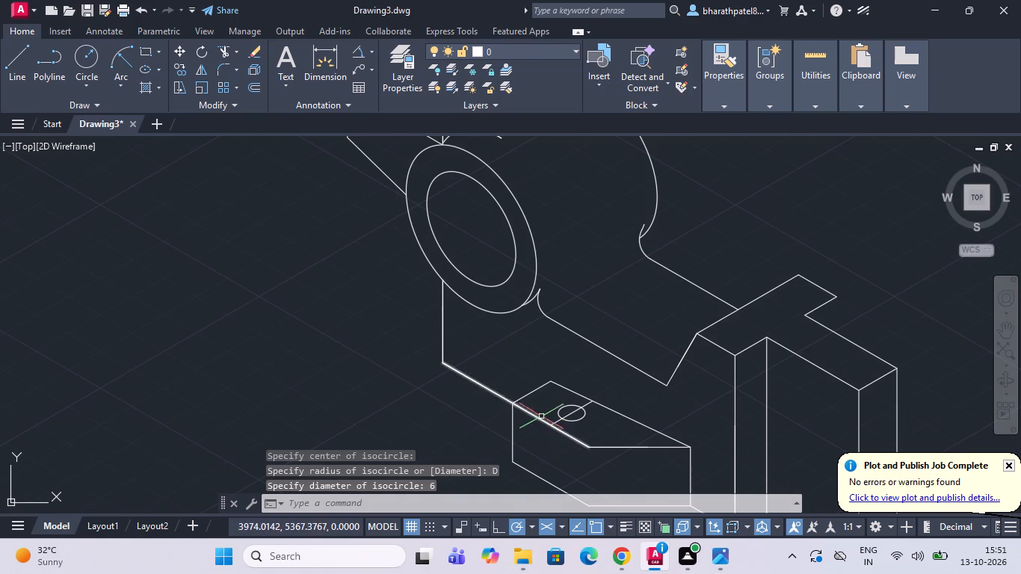
Delete the construction line running through the new isocircle on the lower block.
scroll(565, 428, "up", 2)
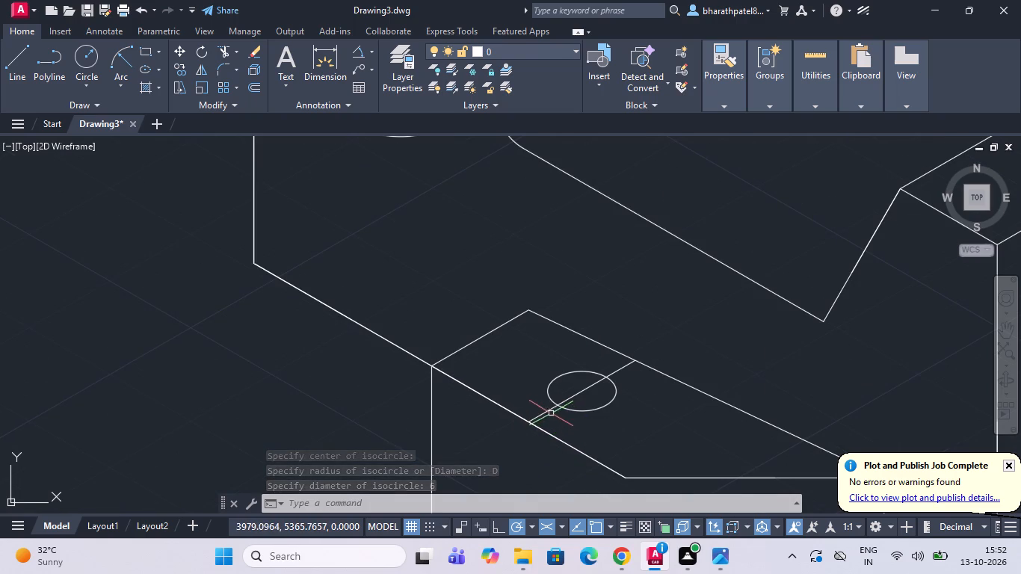
left_click(546, 409)
key("Delete")
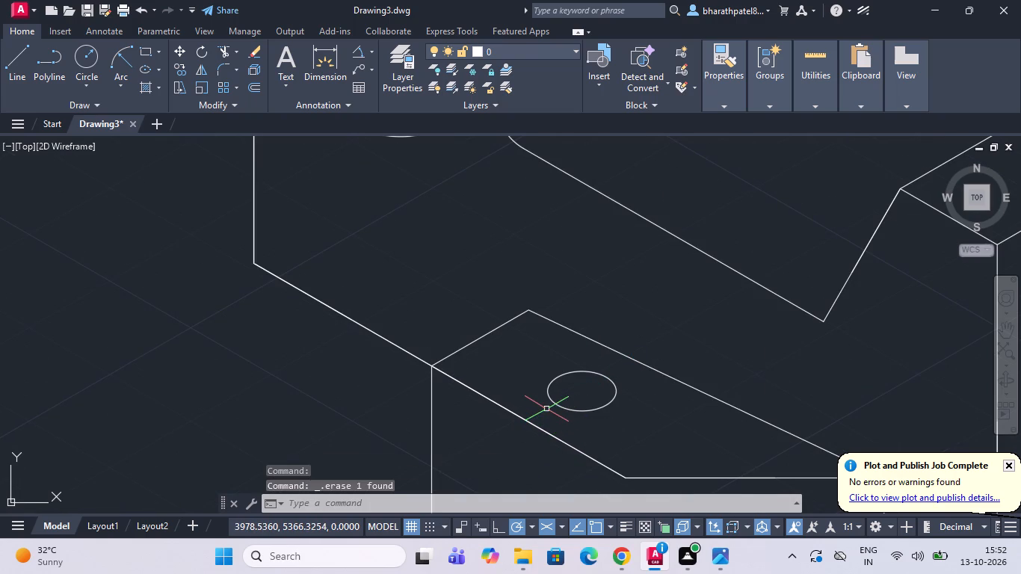
Draw crossing 150°–330° and 30°–210° centre lines through the lower block's isocircle, each extending just past it.
left_click(13, 47)
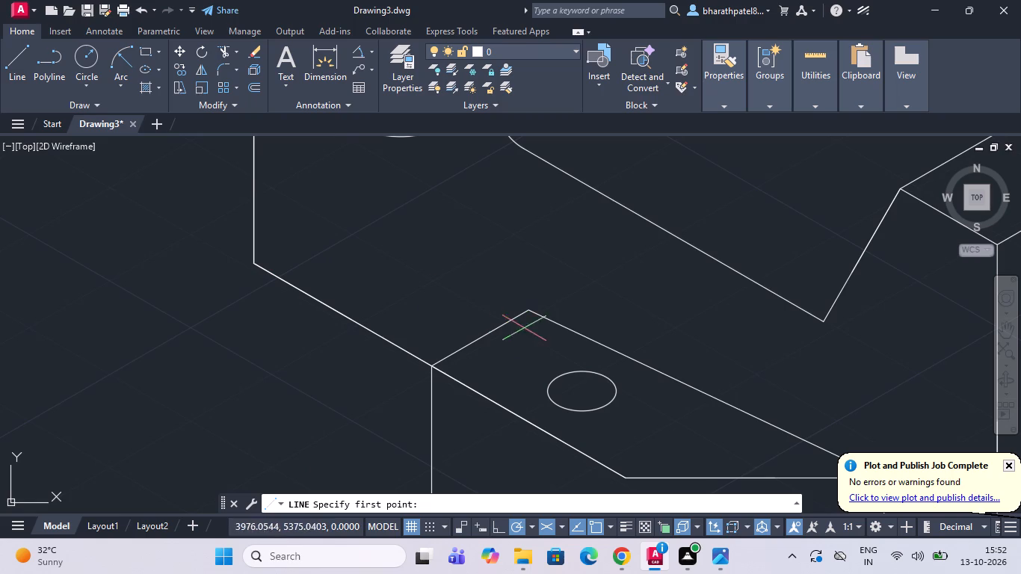
left_click(585, 392)
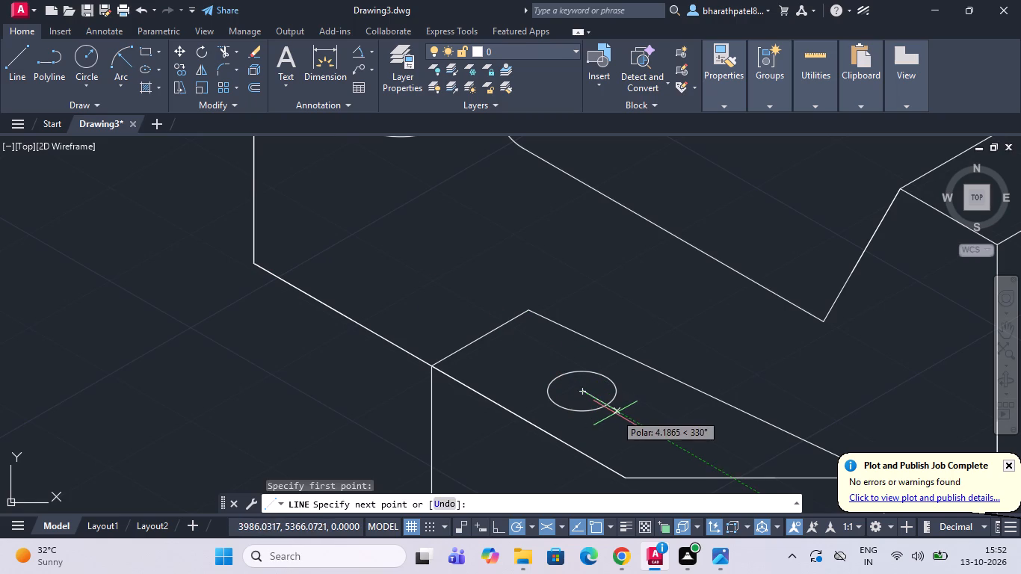
left_click(617, 413)
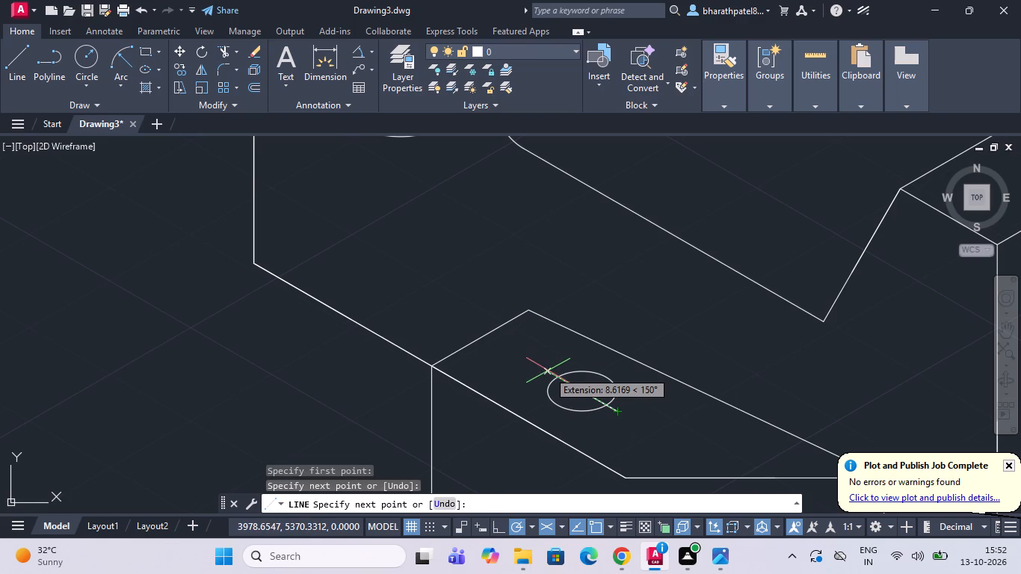
left_click(548, 371)
left_click(581, 393)
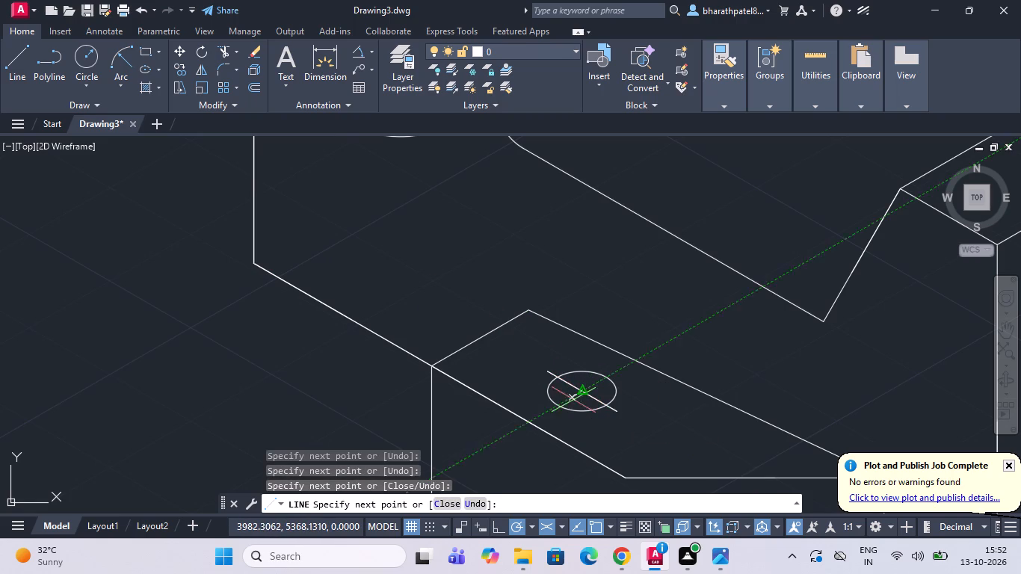
left_click(537, 410)
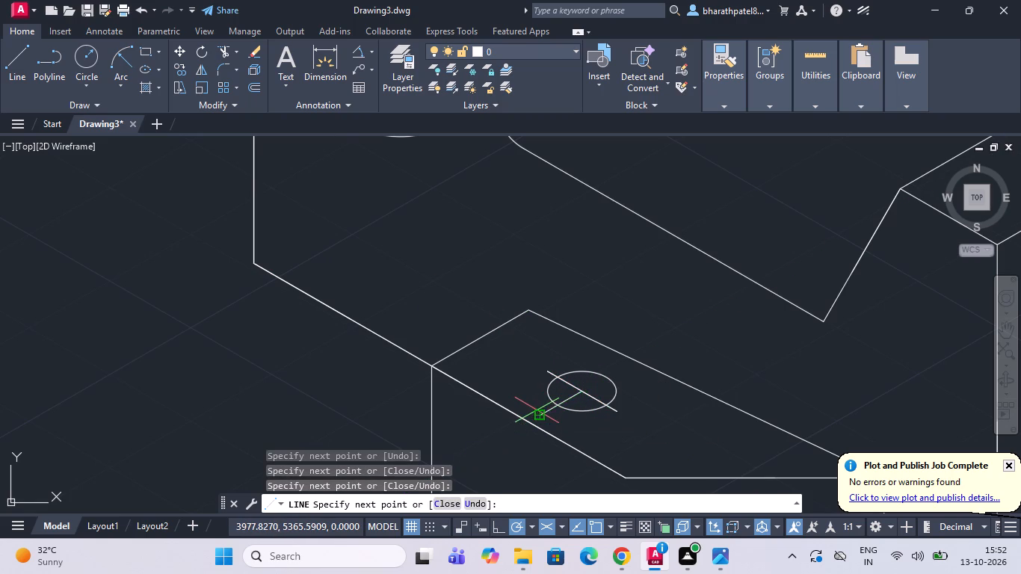
left_click(614, 368)
key("Escape")
Draw a 13 unit vertical line upward from the midpoint of the end plate's bottom front edge.
scroll(614, 368, "down", 1)
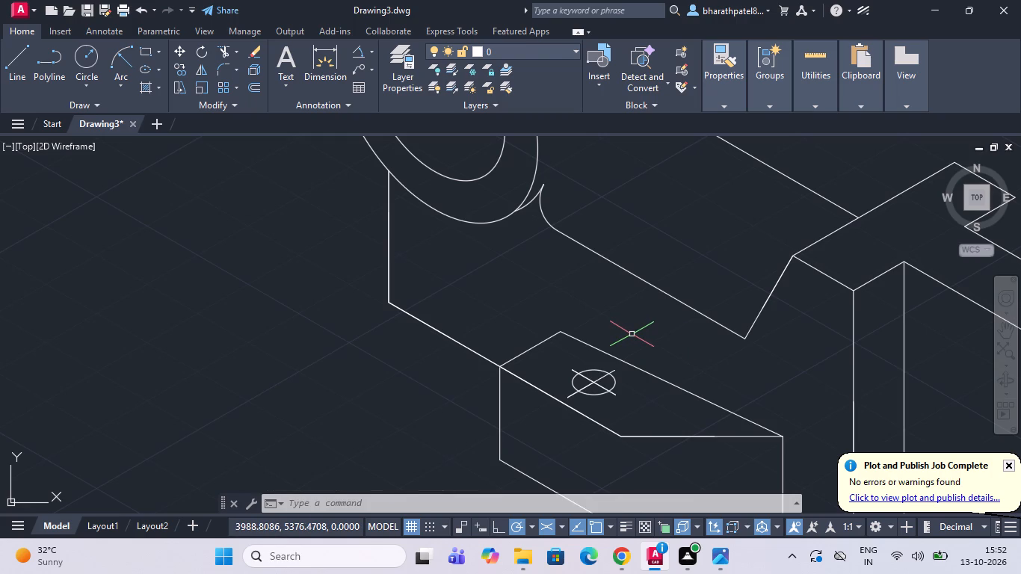
left_click(7, 57)
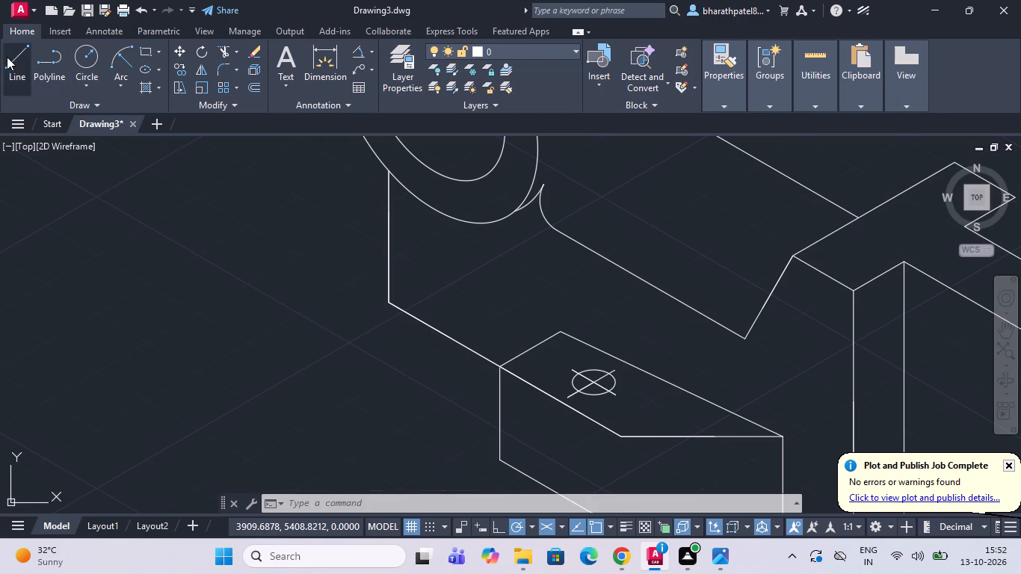
scroll(454, 217, "down", 3)
scroll(555, 301, "up", 1)
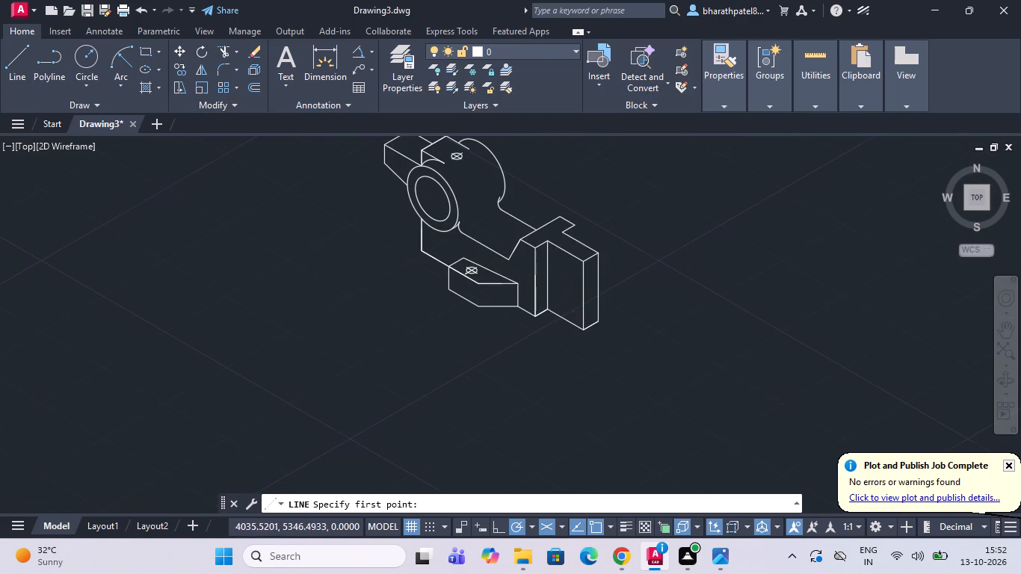
scroll(555, 301, "up", 2)
left_click(600, 366)
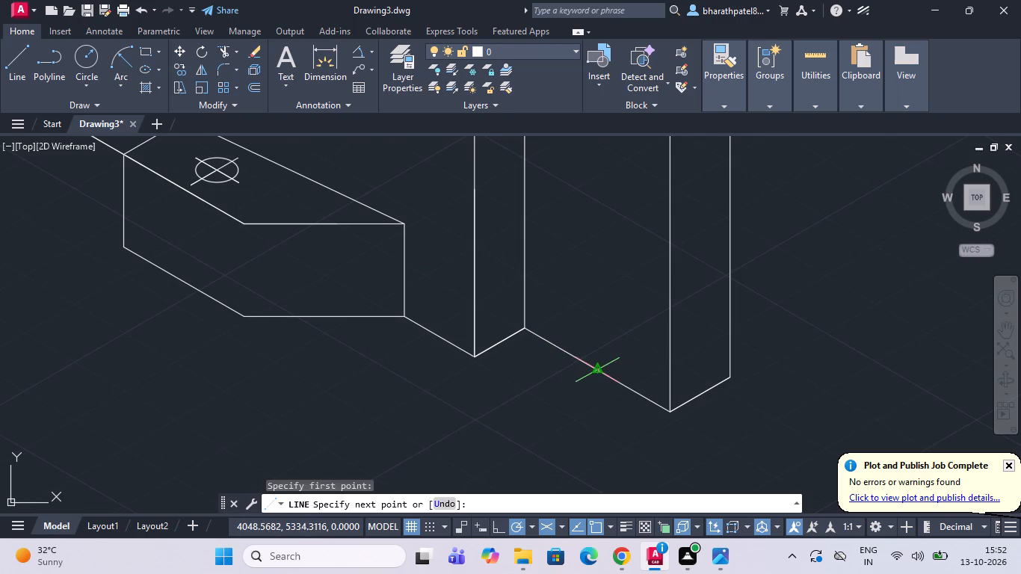
type("13")
key("Return")
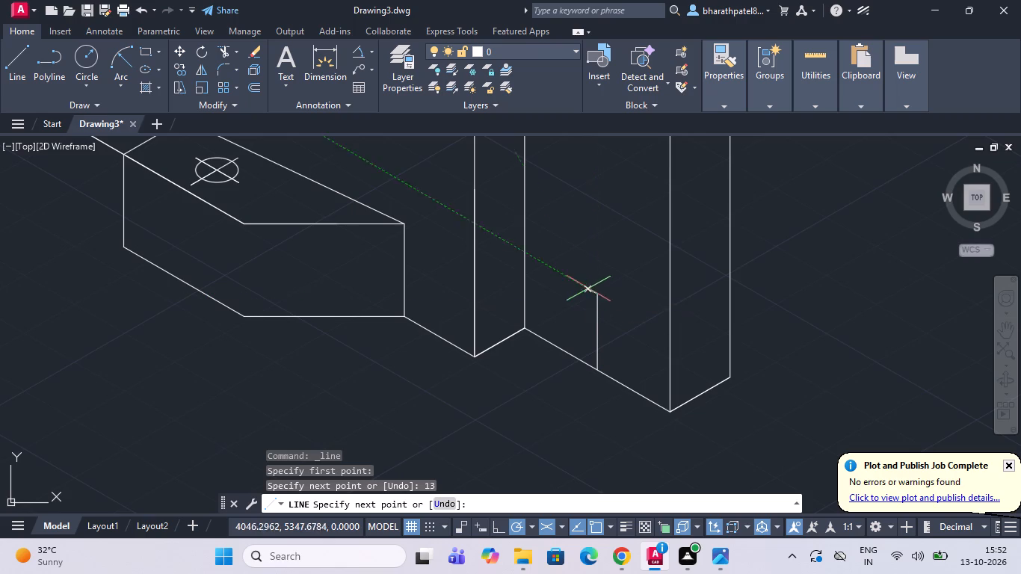
key("Escape")
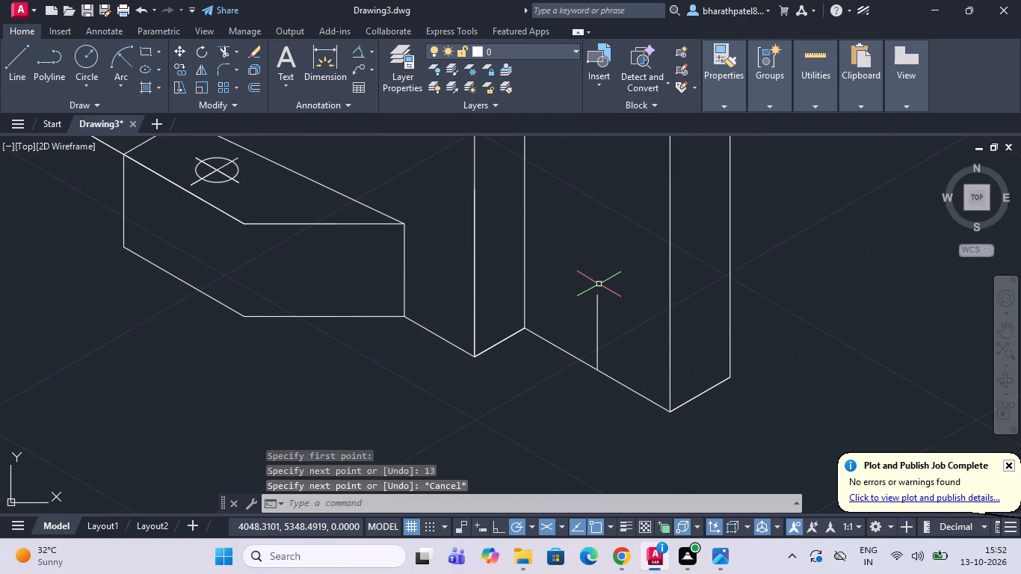
Draw a 6 diameter isocircle in the left isoplane, centred on the top end of the 13 unit vertical line.
type("ell")
key("Return")
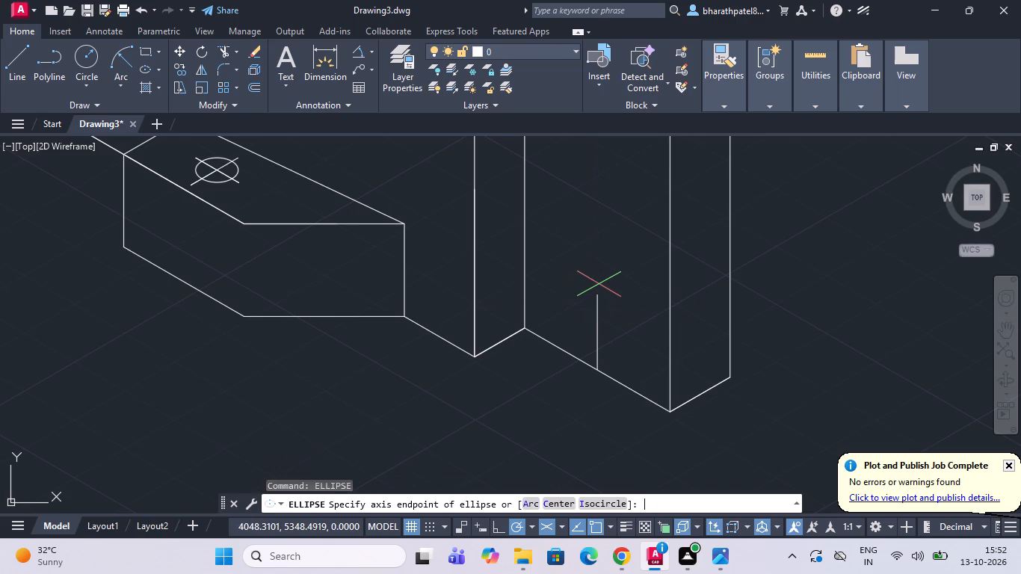
left_click(605, 502)
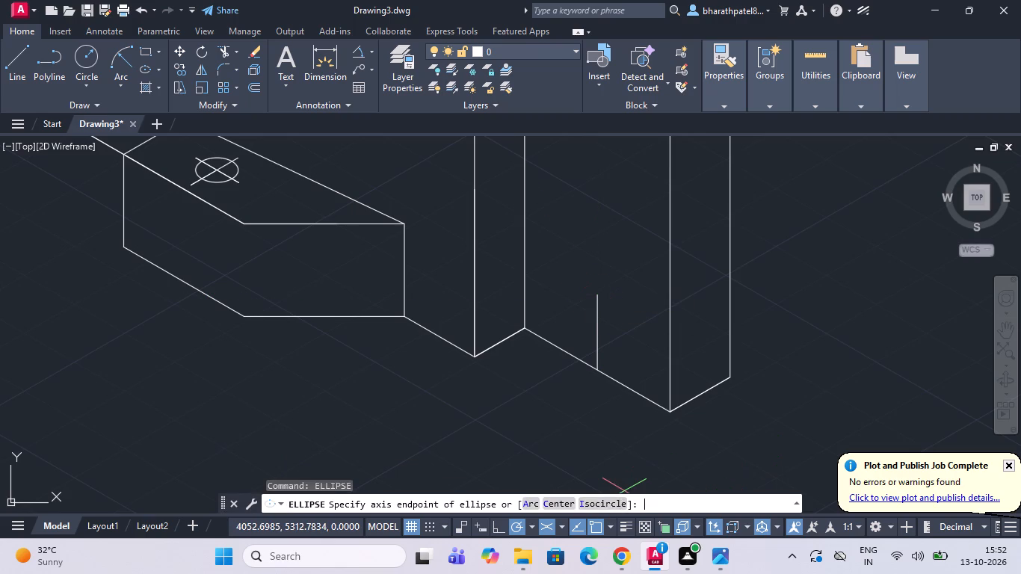
left_click(598, 297)
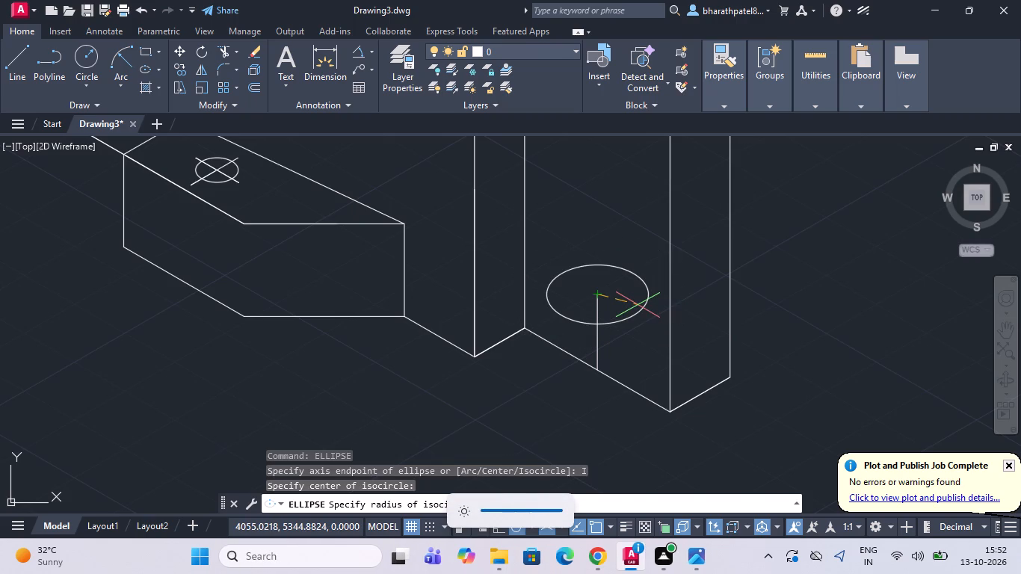
key("F5")
key("F5")
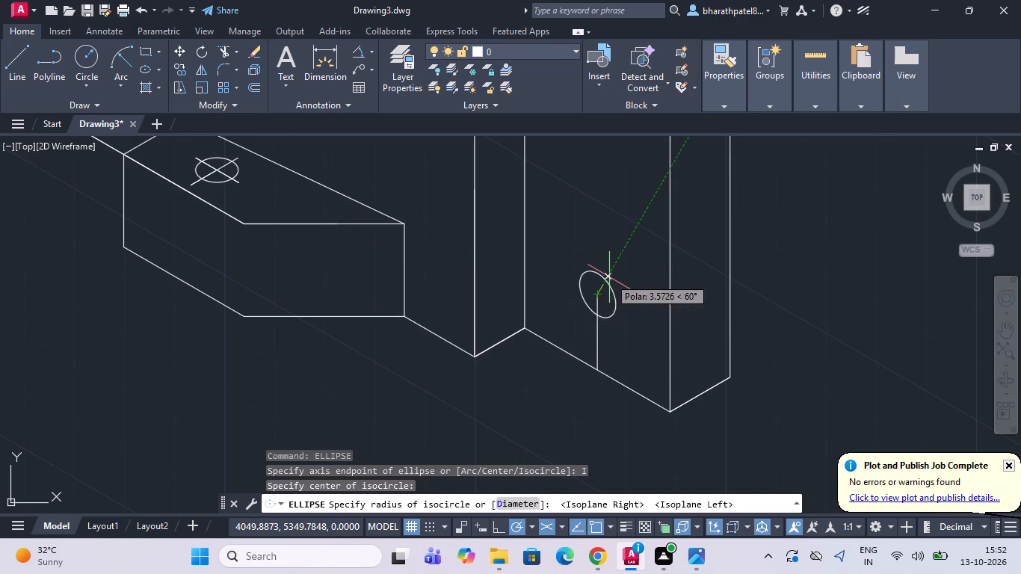
left_click(520, 505)
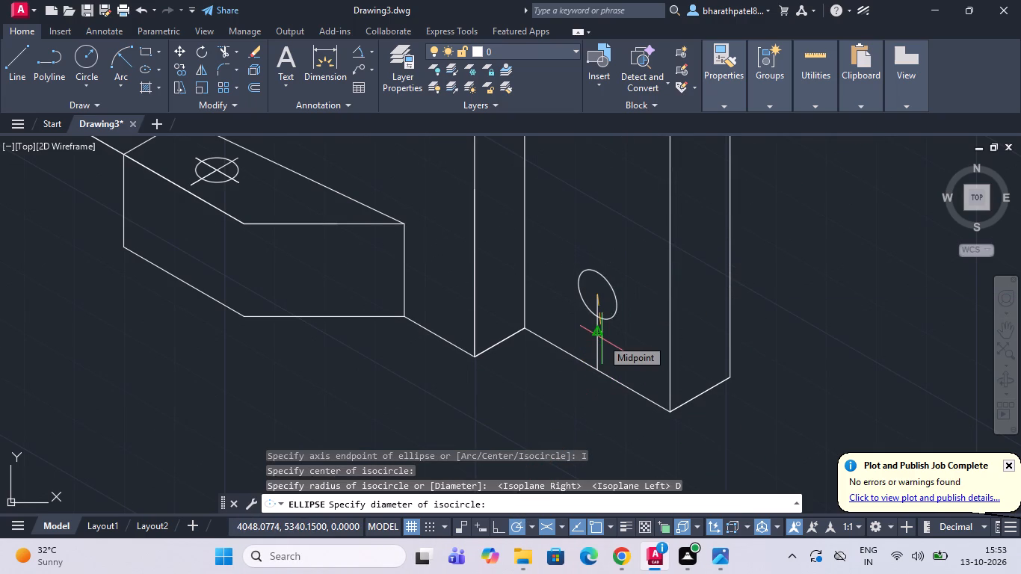
key("6")
key("Return")
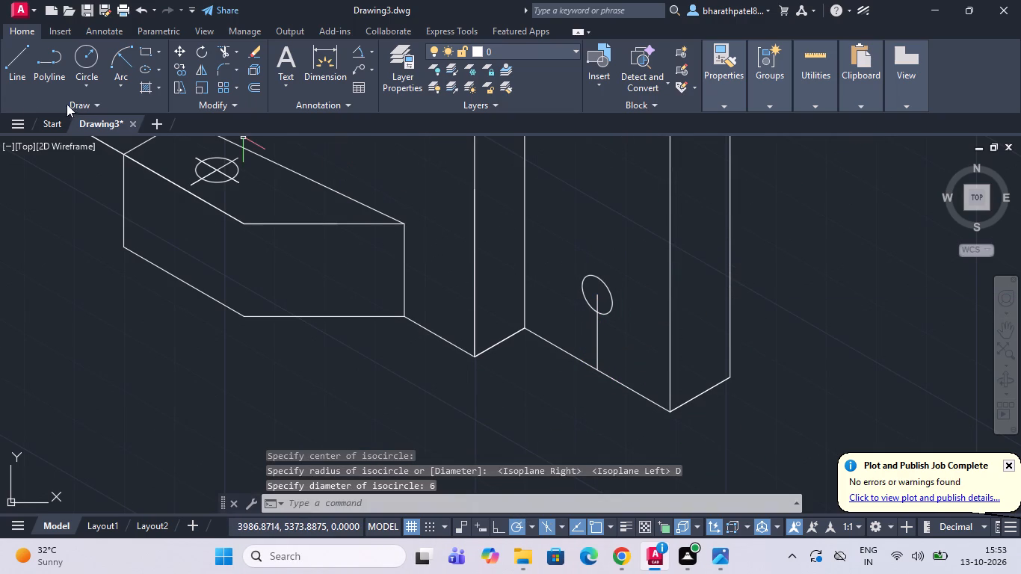
Draw a 22 unit vertical line upward from the centre of the end plate's isocircle.
left_click(22, 64)
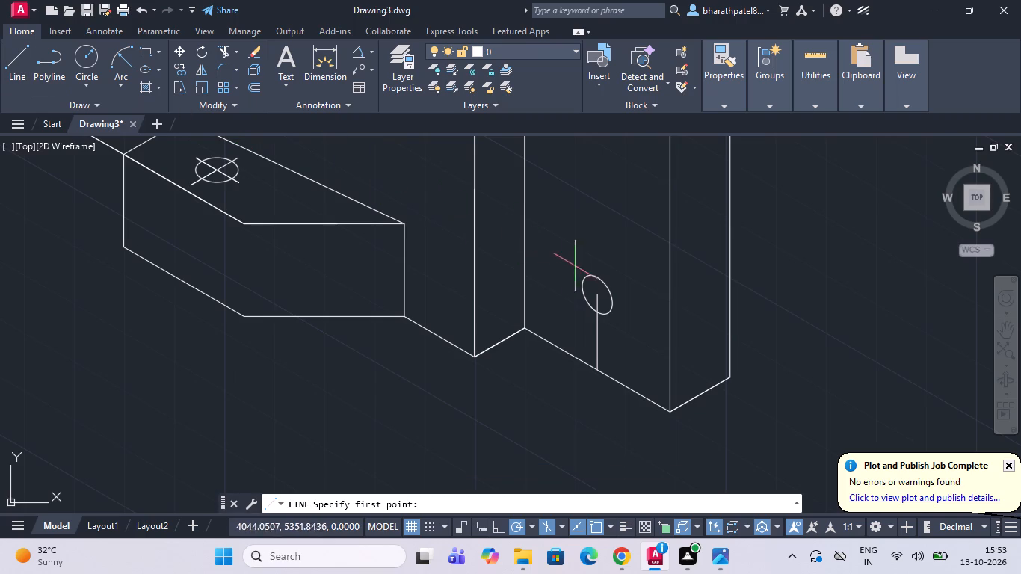
left_click(598, 293)
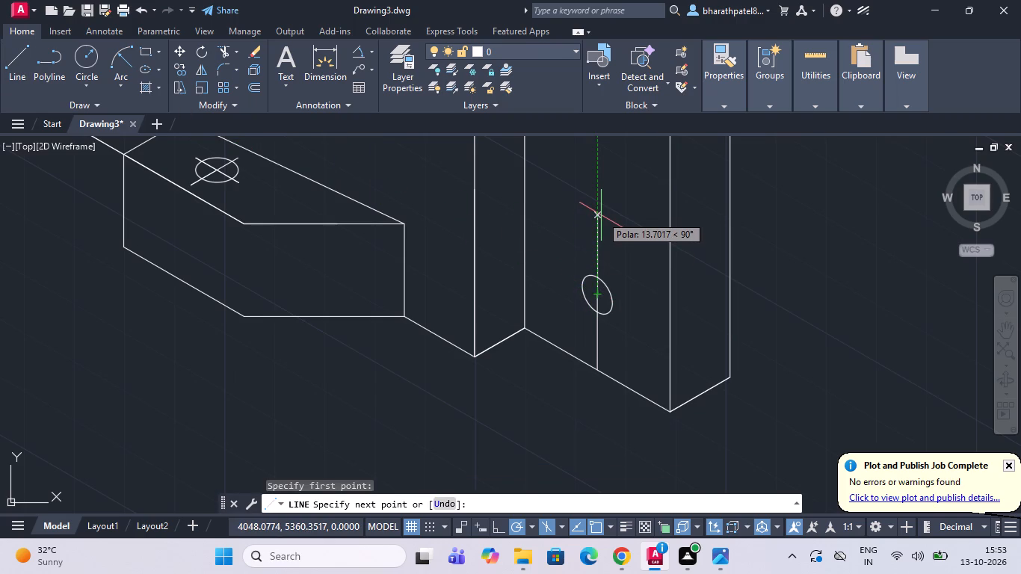
type("22")
key("Return")
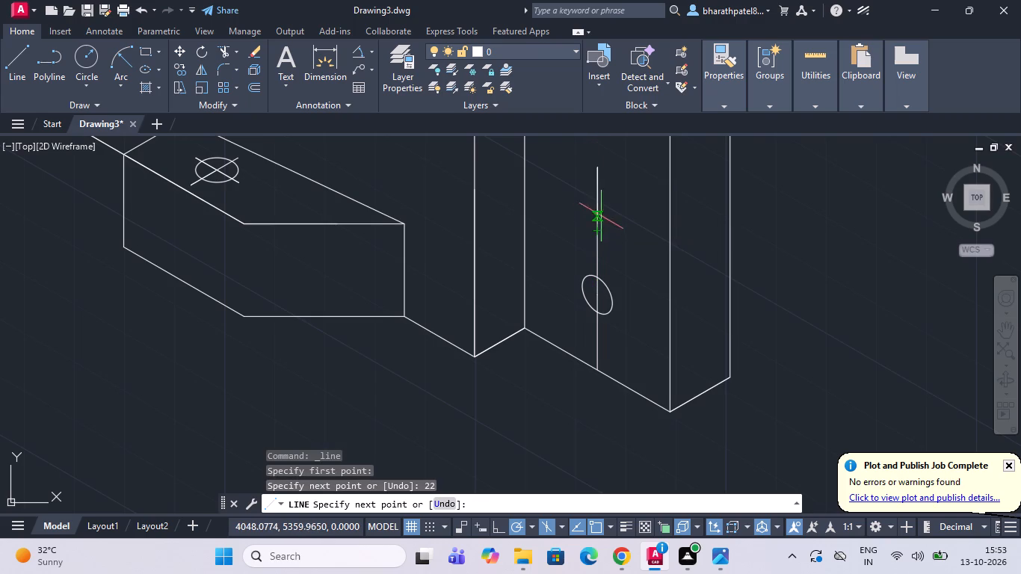
scroll(595, 161, "up", 3)
scroll(595, 173, "down", 3)
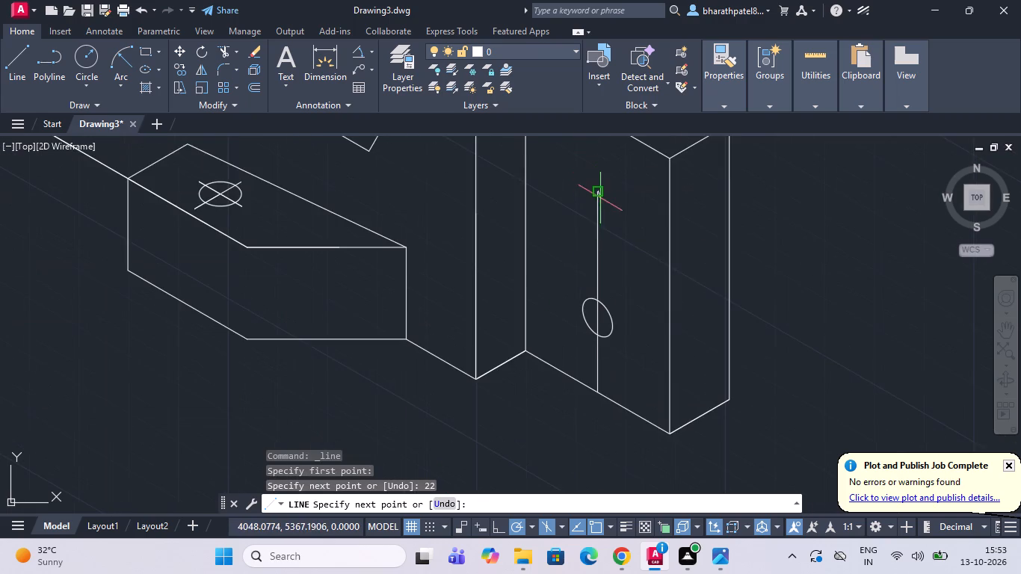
scroll(602, 197, "down", 3)
scroll(603, 179, "up", 3)
key("Escape")
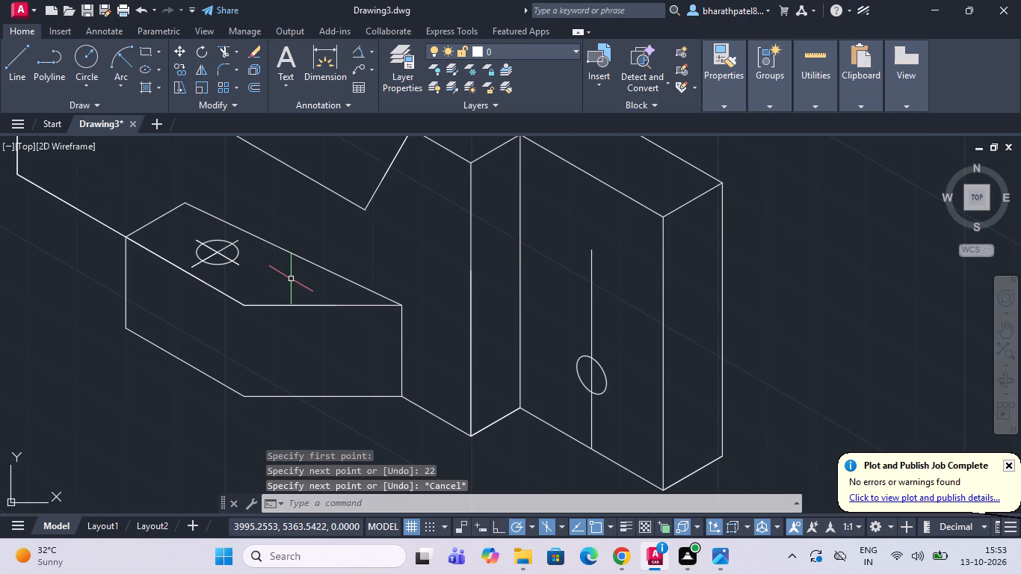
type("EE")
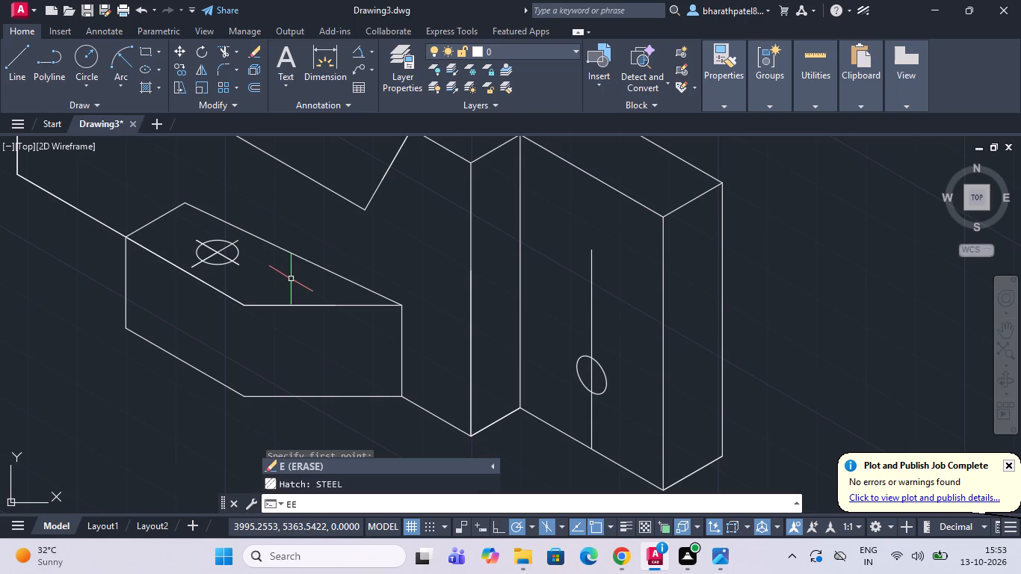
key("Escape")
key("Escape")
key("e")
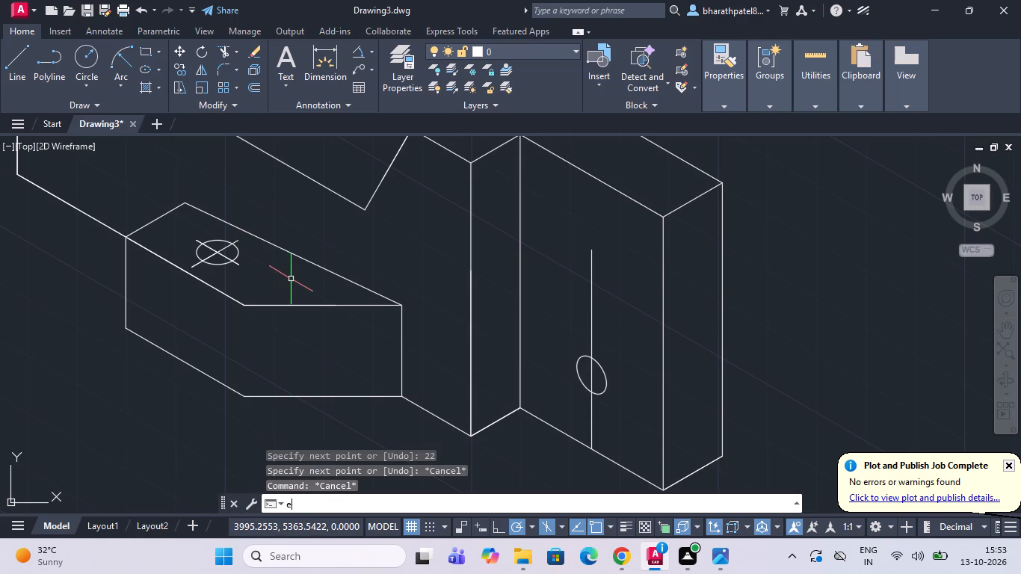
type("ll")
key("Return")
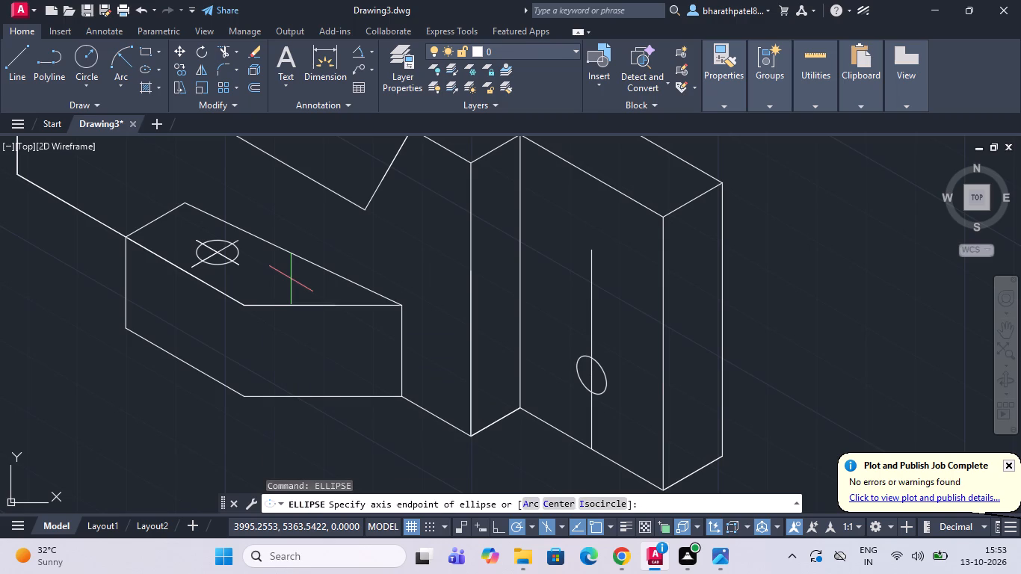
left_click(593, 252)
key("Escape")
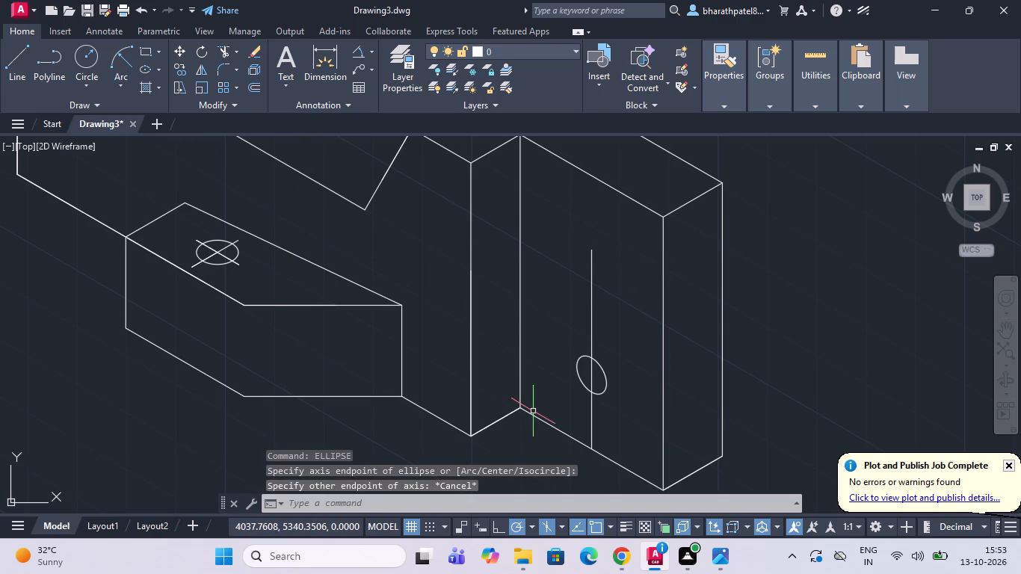
Draw a 6 diameter isocircle on the end plate, centred on the top end of the 22 unit vertical line.
key("space")
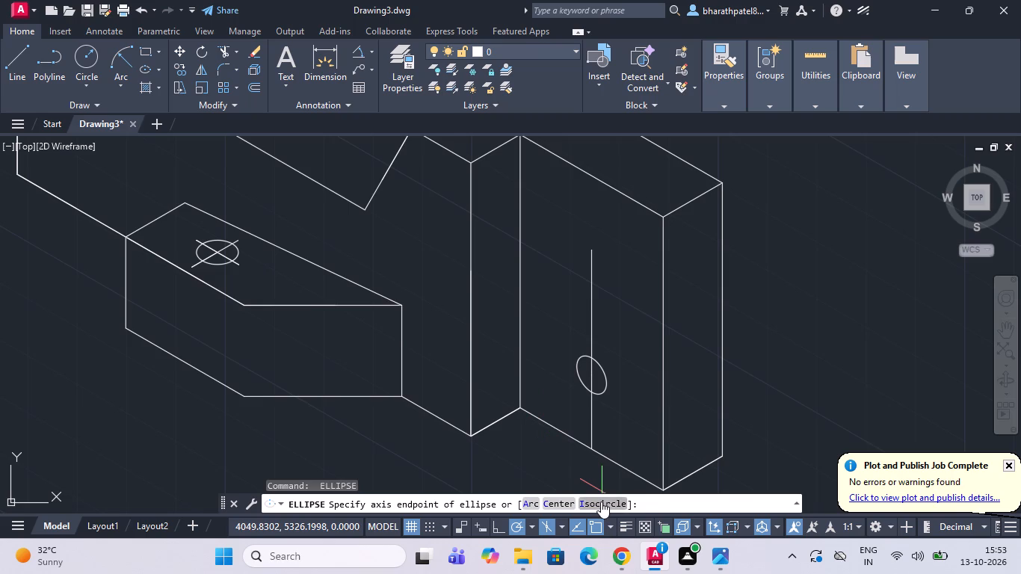
left_click(601, 502)
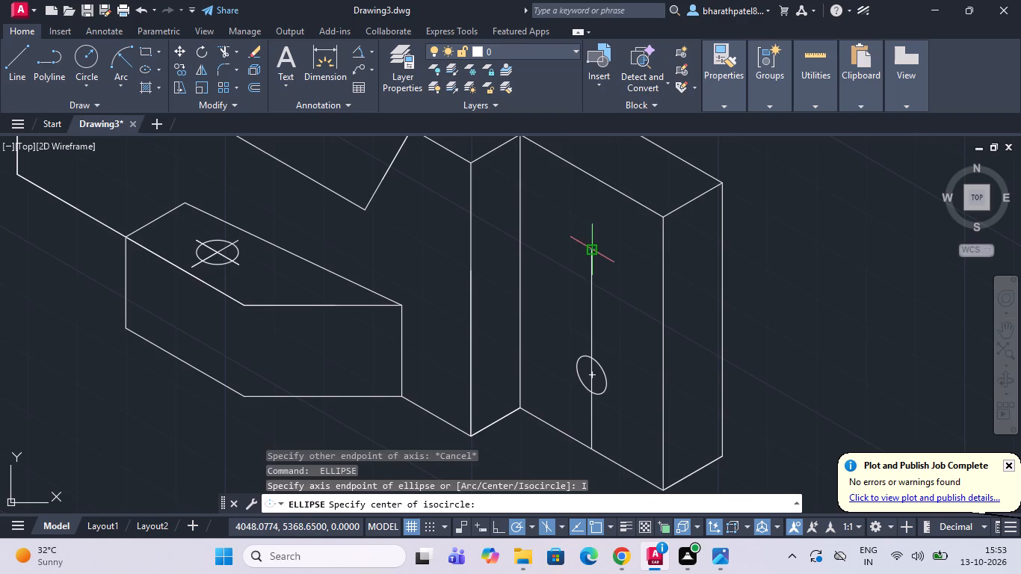
left_click(593, 250)
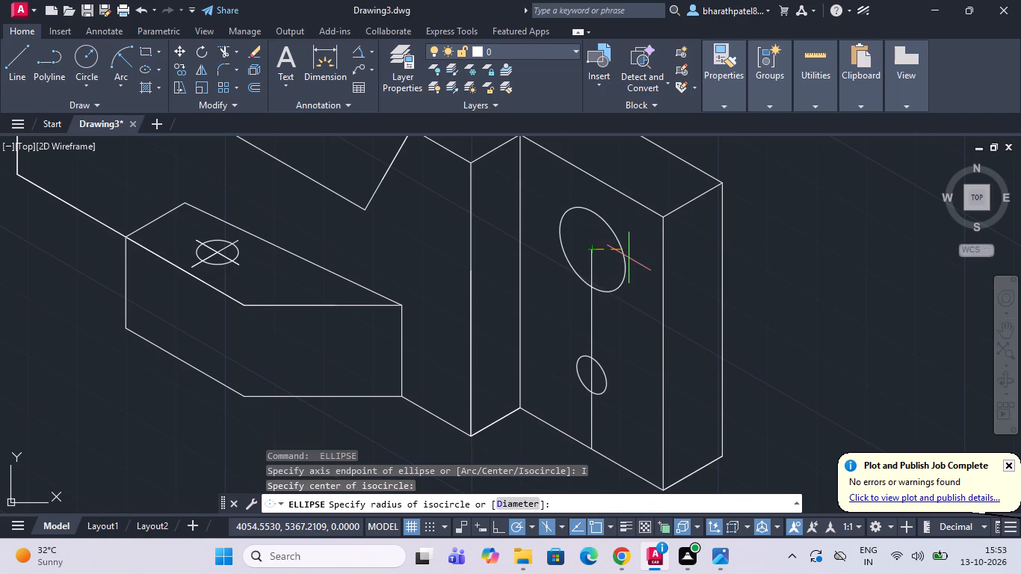
left_click(510, 505)
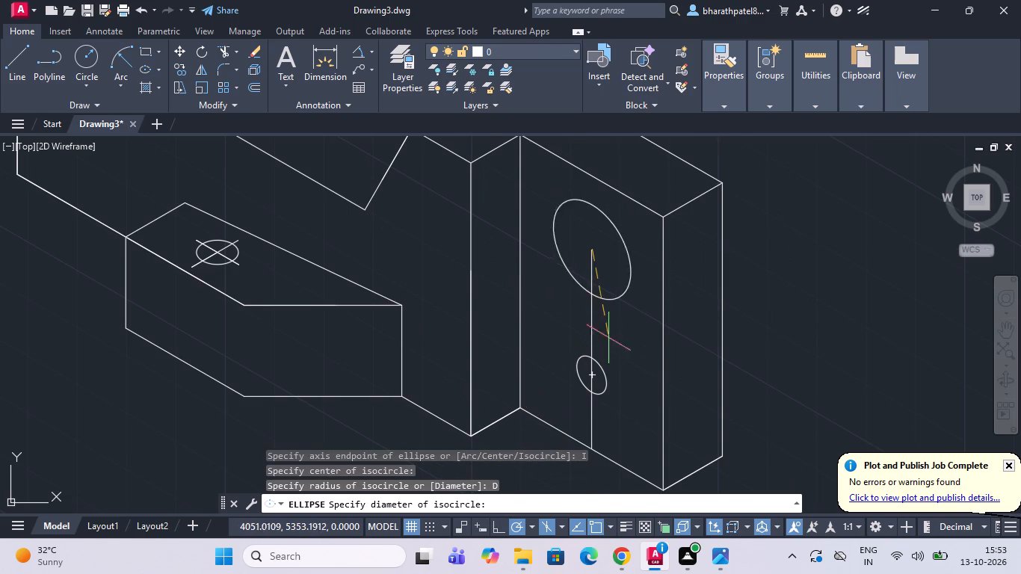
key("6")
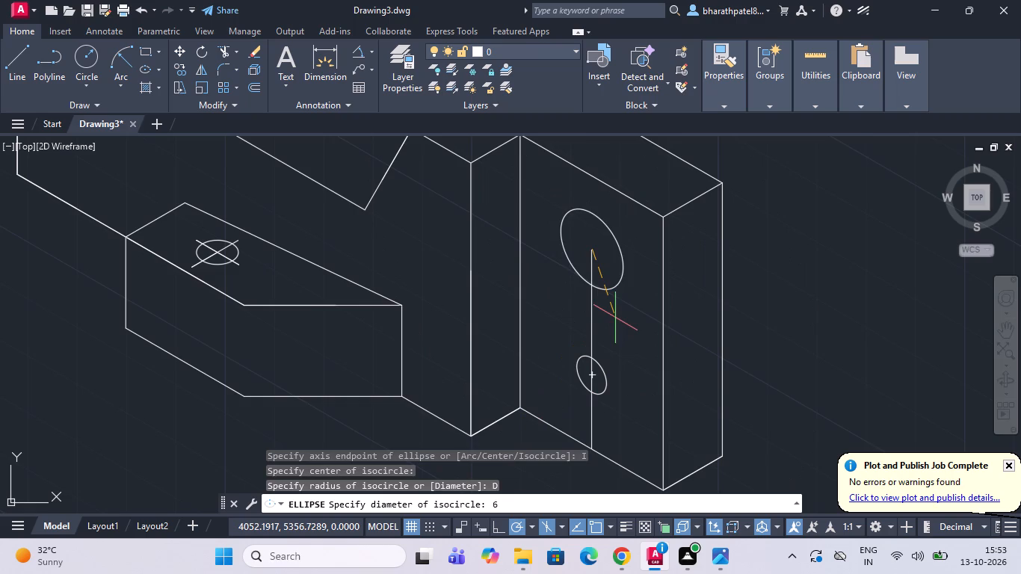
key("Return")
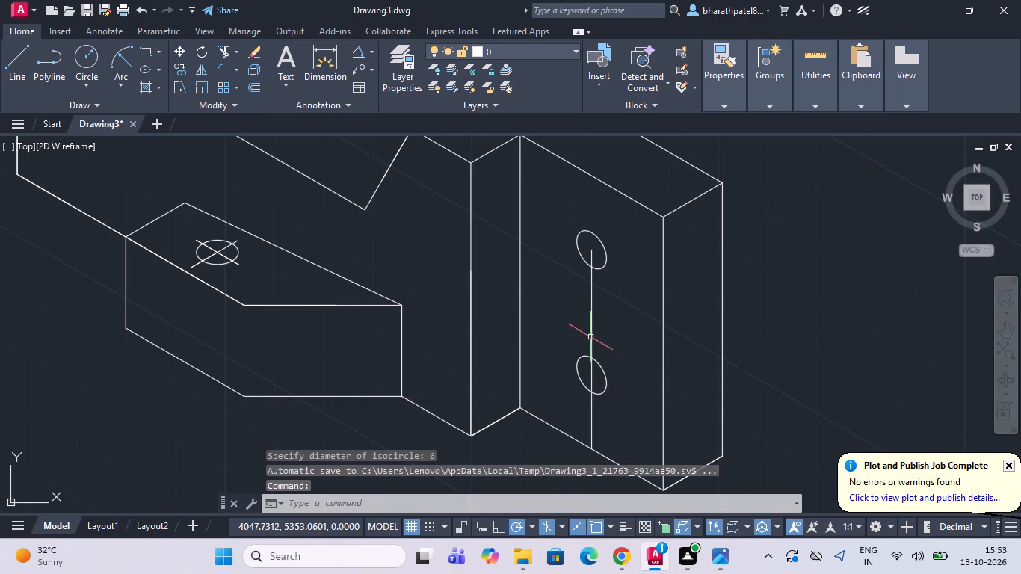
Delete the two vertical construction lines running through the end plate's isocircles.
left_click(592, 332)
left_click(591, 406)
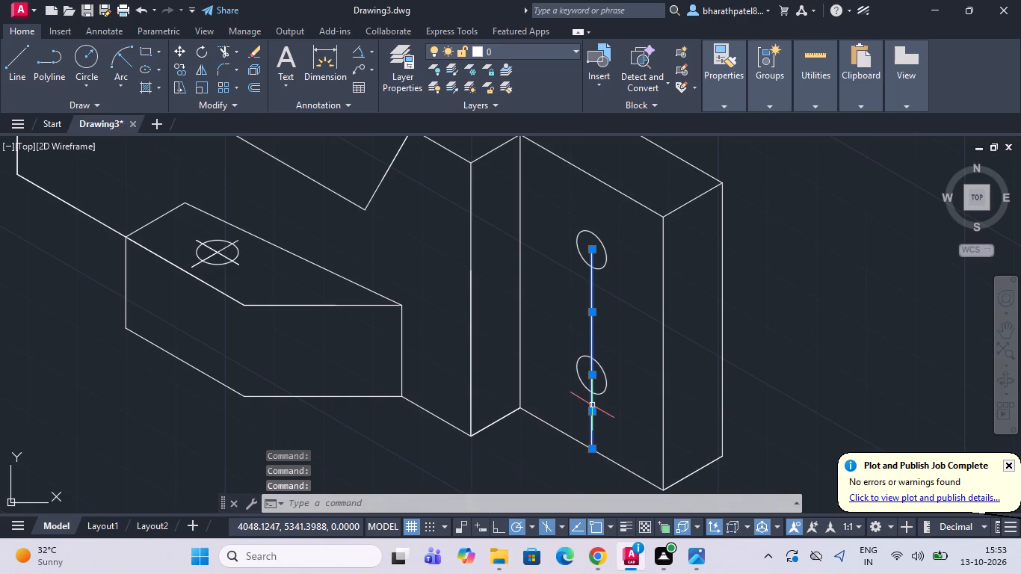
key("Delete")
Draw a line from the lower block's top rear corner along the 30° isometric axis, extending past the arm's far edge.
scroll(607, 404, "down", 3)
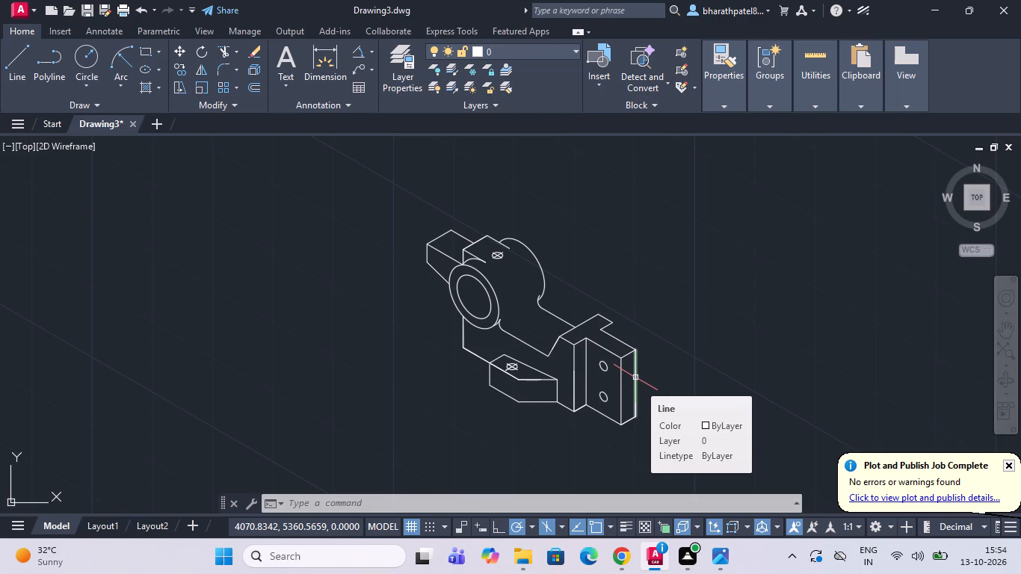
left_click(10, 64)
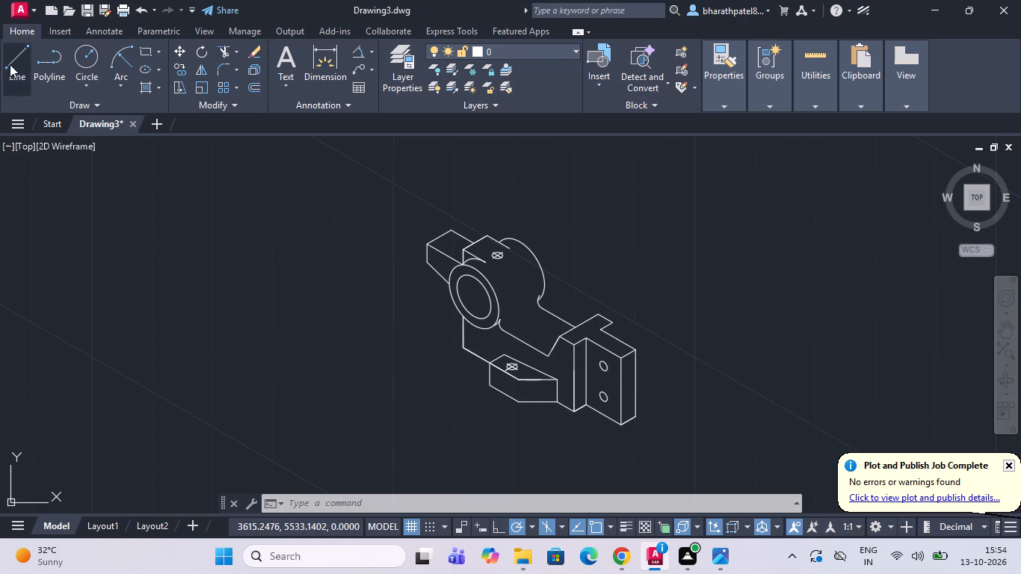
scroll(490, 352, "up", 2)
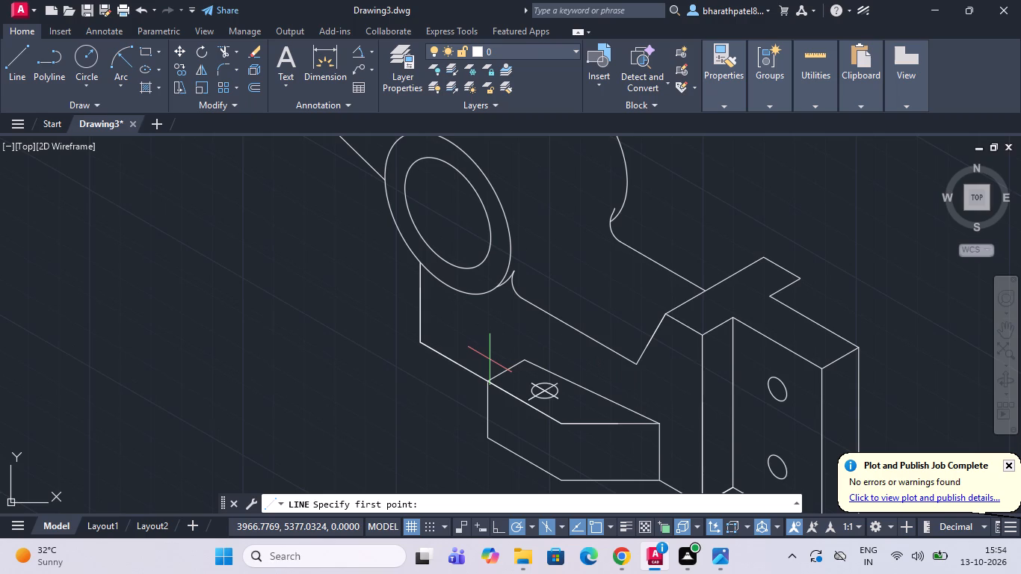
left_click(15, 59)
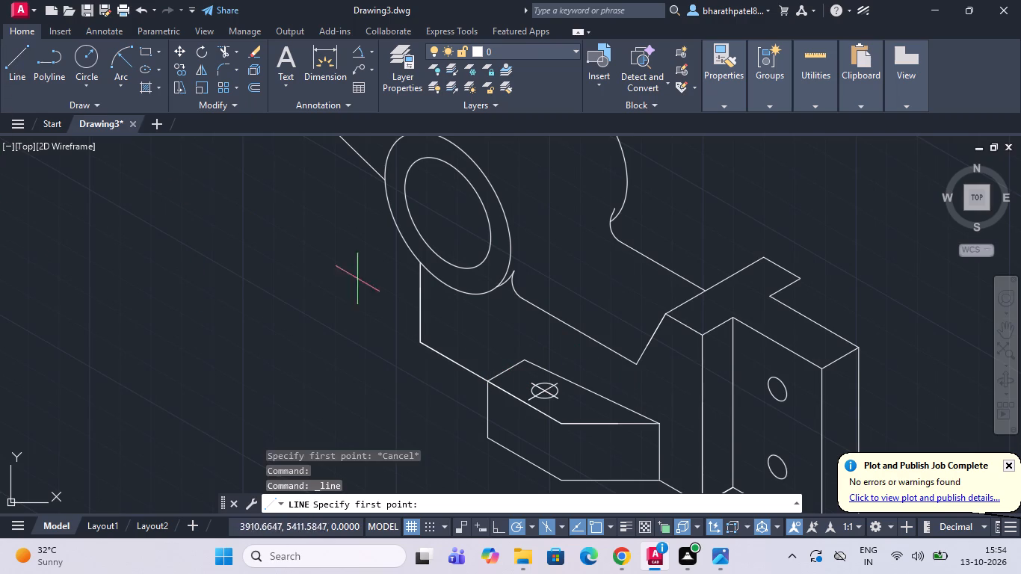
left_click(525, 360)
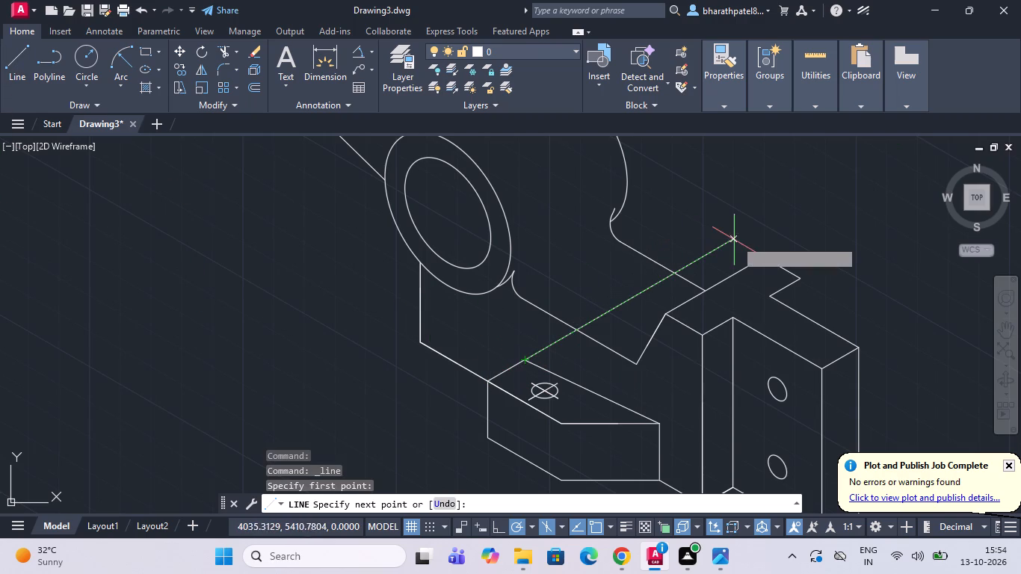
left_click(744, 240)
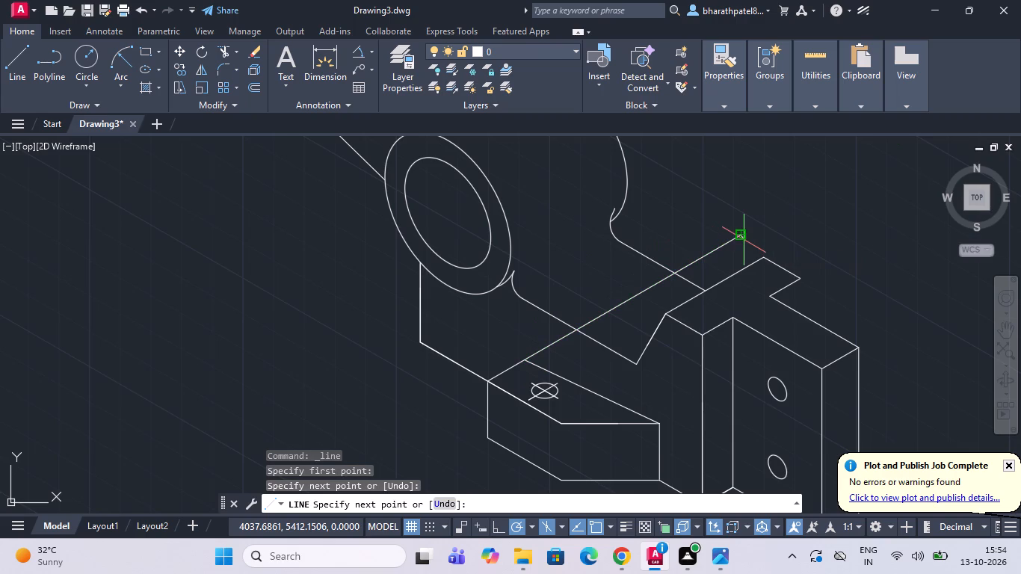
key("Escape")
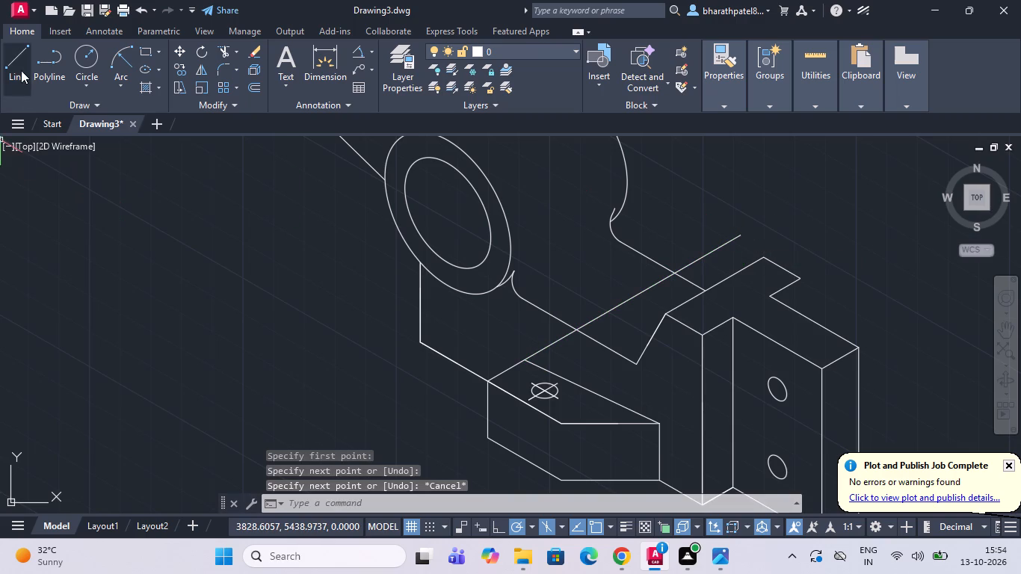
Draw a line from a point on the 30° line just beyond the arm's far edge, parallel to that edge, onto the end plate's top face.
left_click_drag(19, 66, 22, 72)
scroll(313, 219, "up", 3)
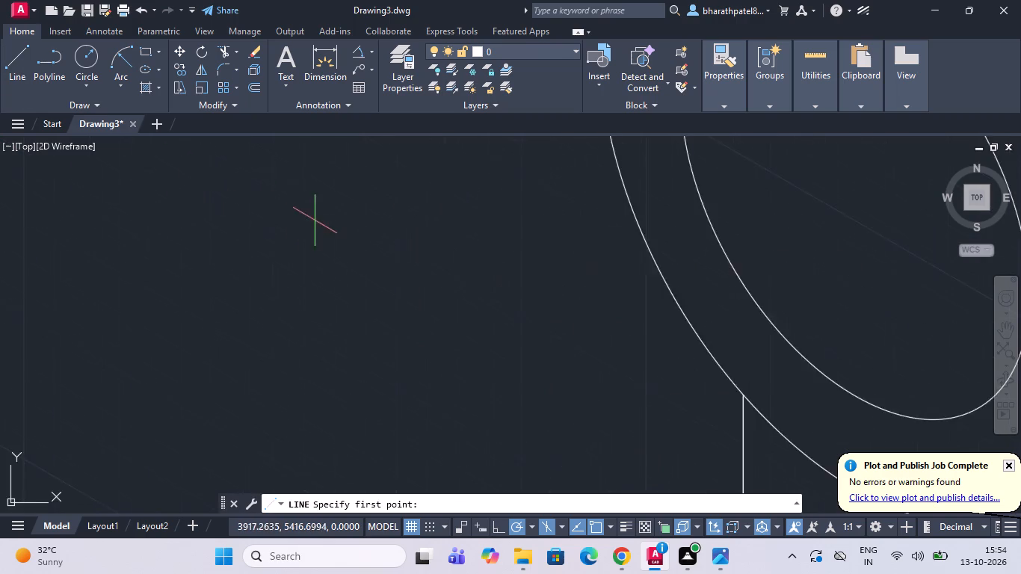
scroll(315, 226, "down", 3)
scroll(714, 277, "up", 2)
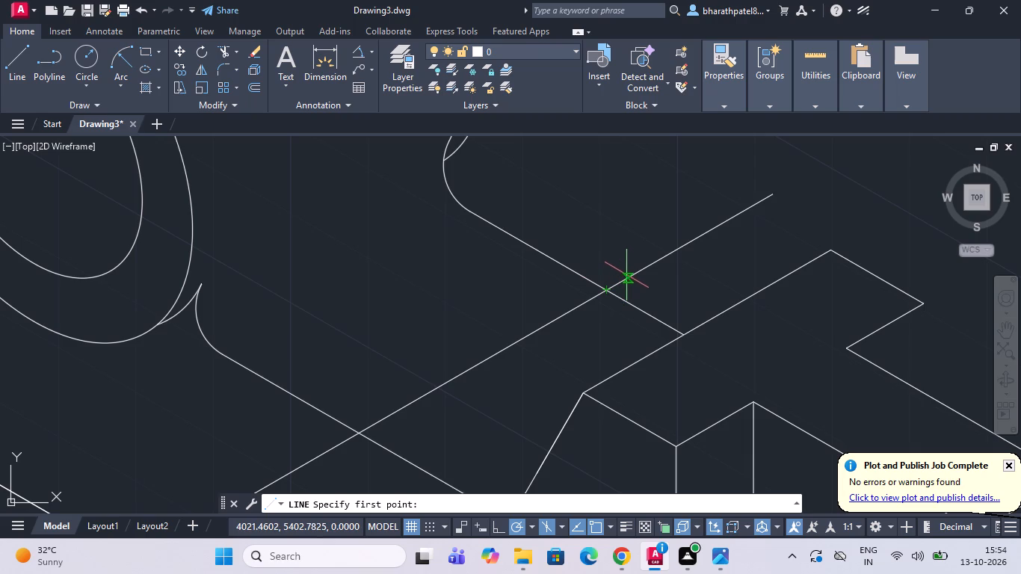
left_click(628, 274)
left_click(735, 341)
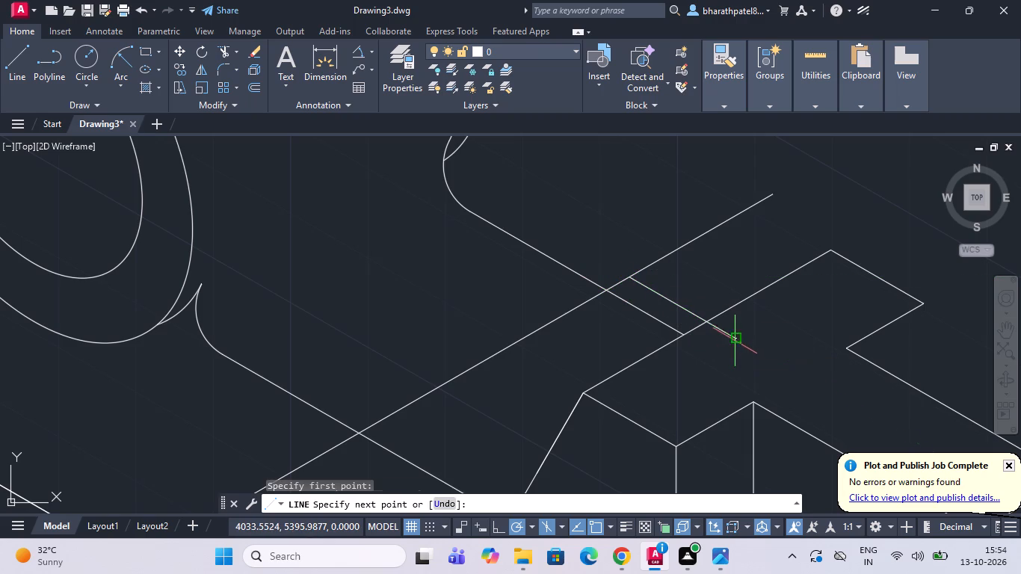
key("Escape")
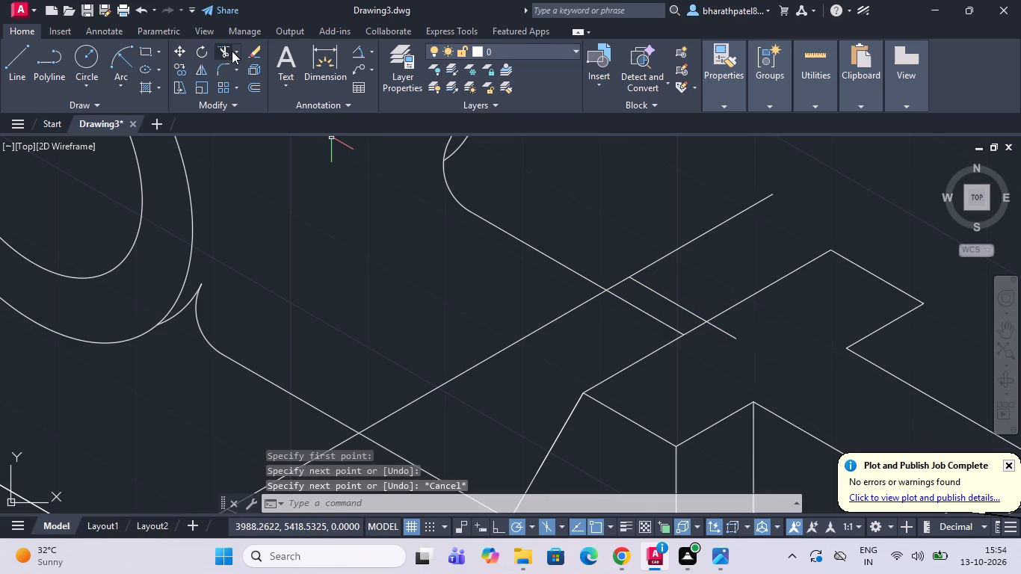
Trim the two new lines, leaving only the small corner visible behind the arm's far edge beside the end plate.
left_click(232, 51)
left_click_drag(638, 233, 682, 266)
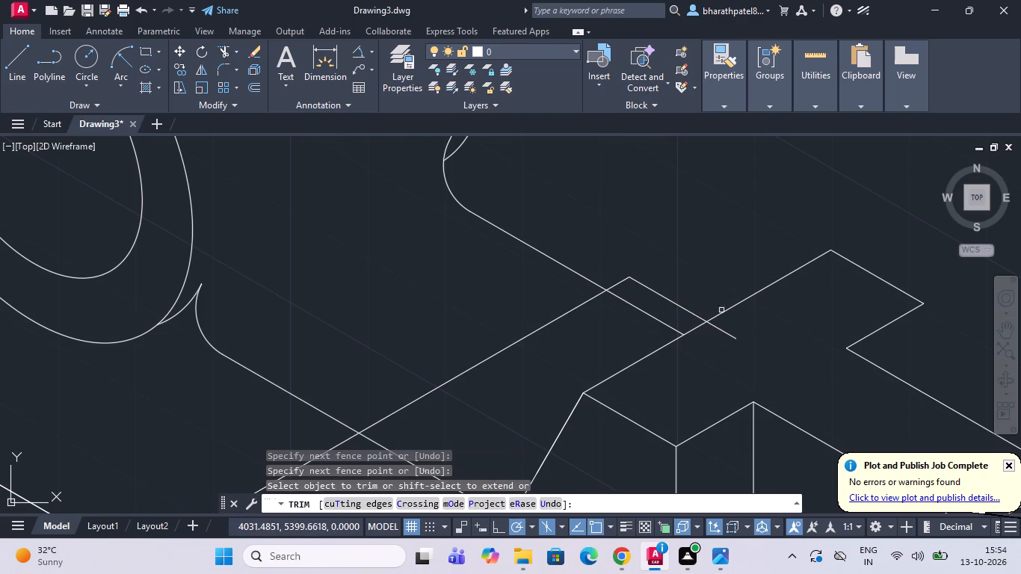
left_click_drag(732, 321, 703, 354)
scroll(703, 354, "down", 3)
left_click_drag(617, 338, 624, 342)
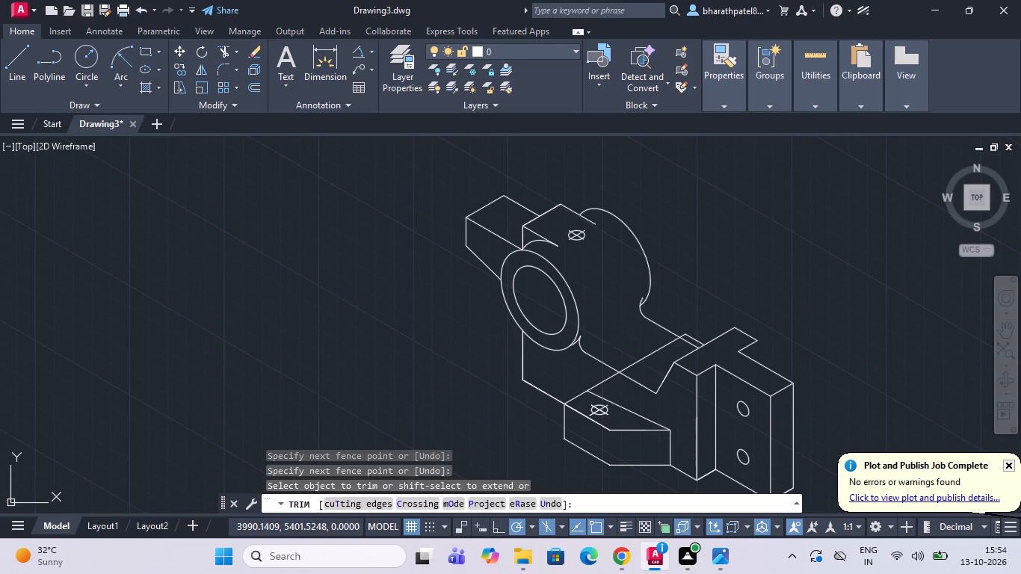
left_click_drag(624, 342, 644, 360)
scroll(616, 391, "up", 3)
left_click_drag(441, 321, 519, 343)
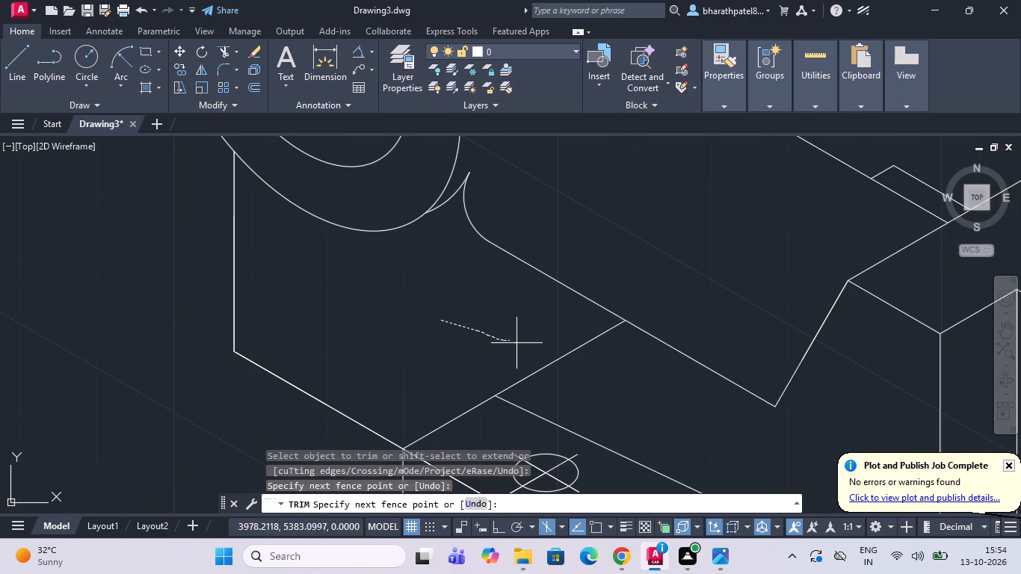
left_click_drag(519, 343, 570, 368)
Draw a vertical edge down from the protruding rear corner of the end plate's top face, trimmed at the plate's rear top edge.
scroll(567, 357, "down", 2)
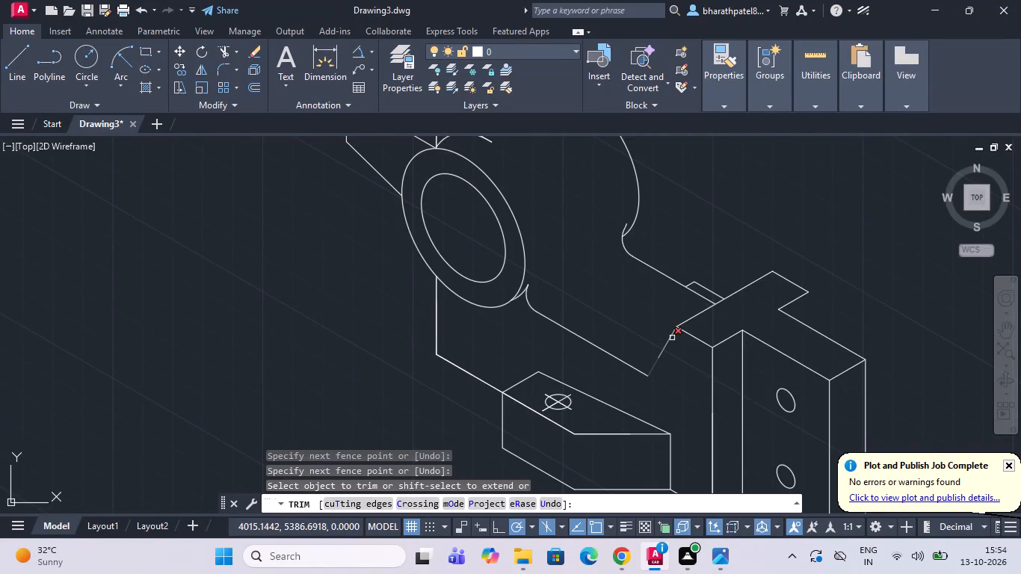
left_click(13, 84)
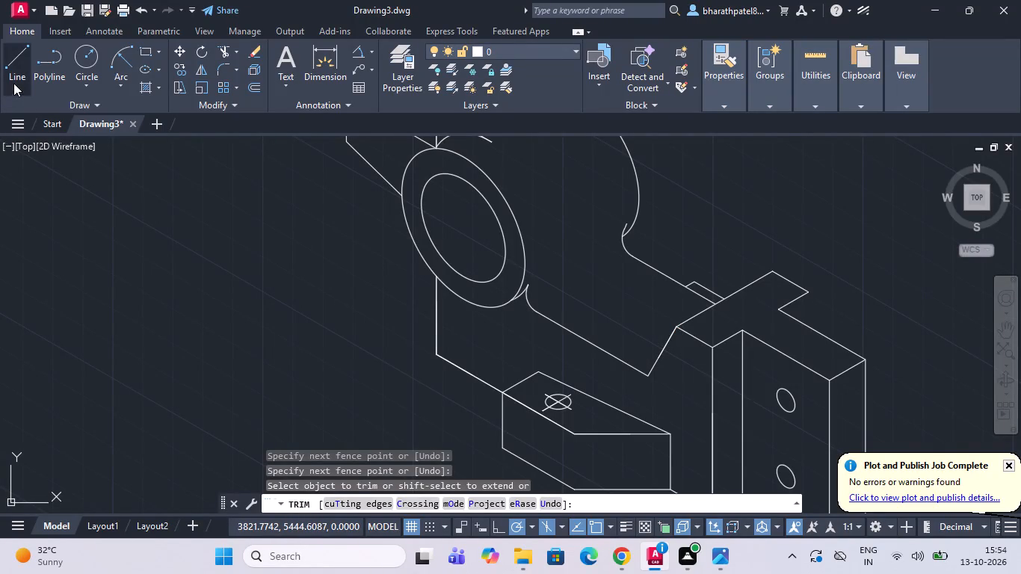
left_click(810, 296)
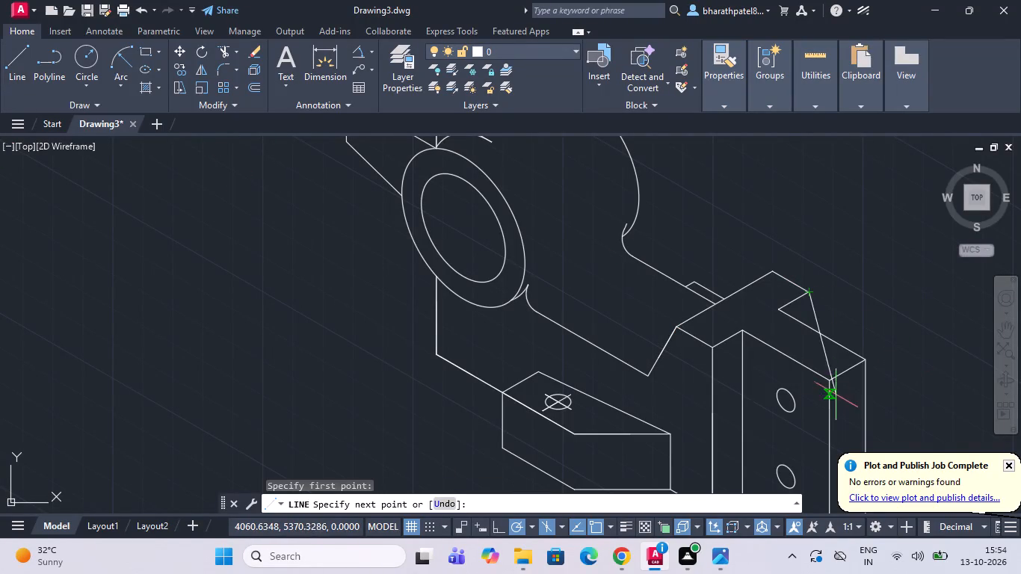
left_click(806, 357)
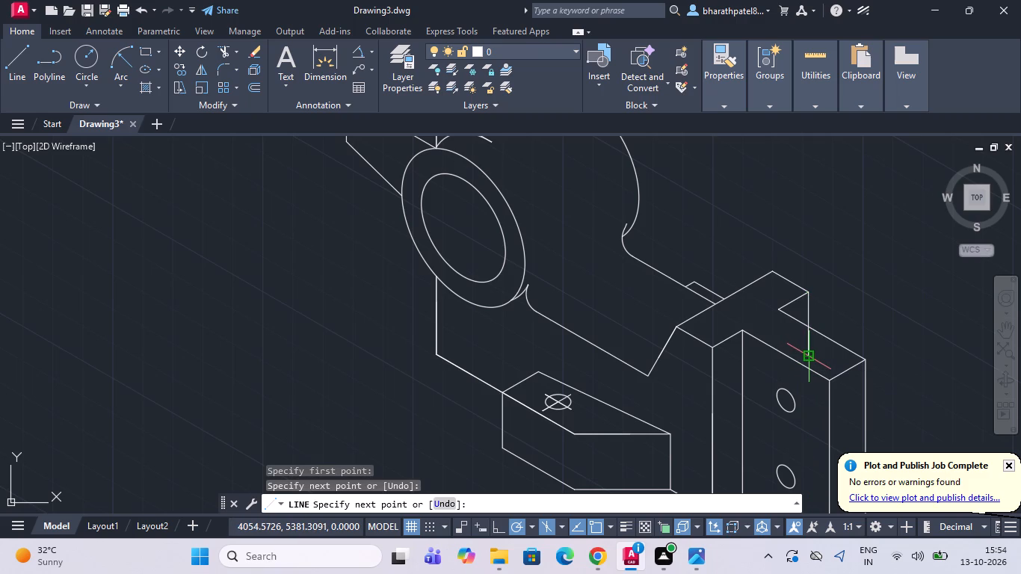
key("Escape")
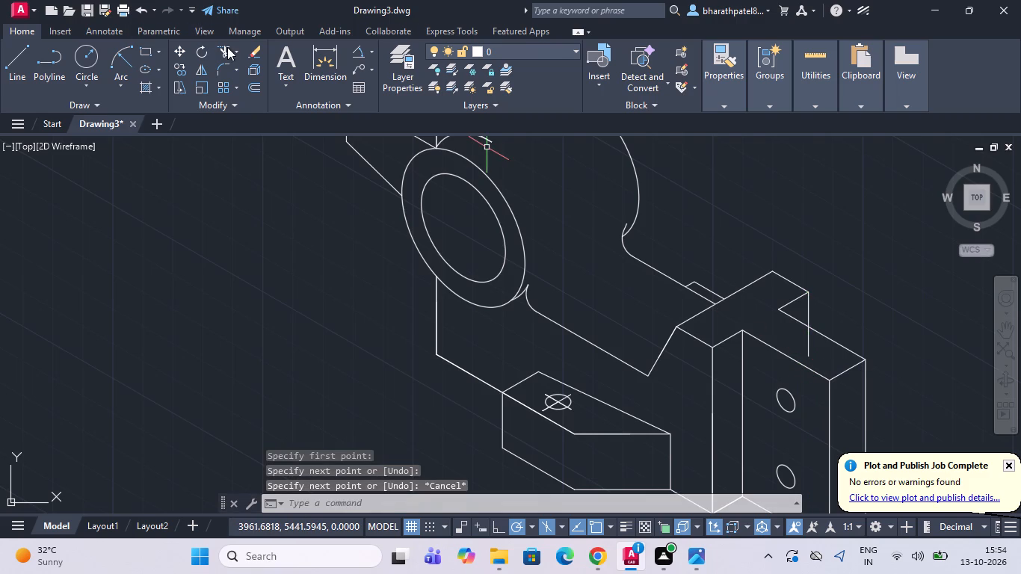
left_click(227, 48)
left_click(815, 341)
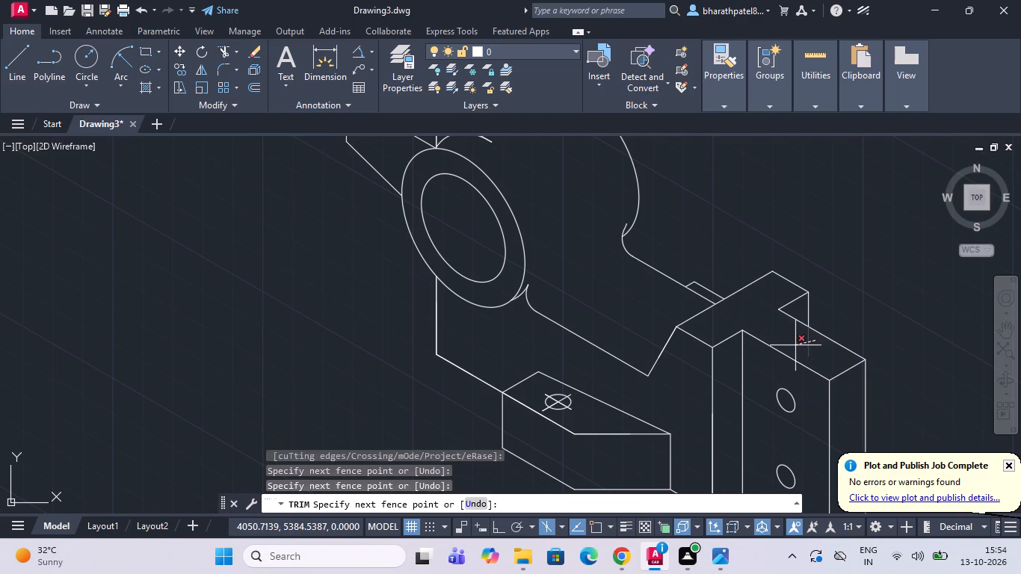
left_click(795, 345)
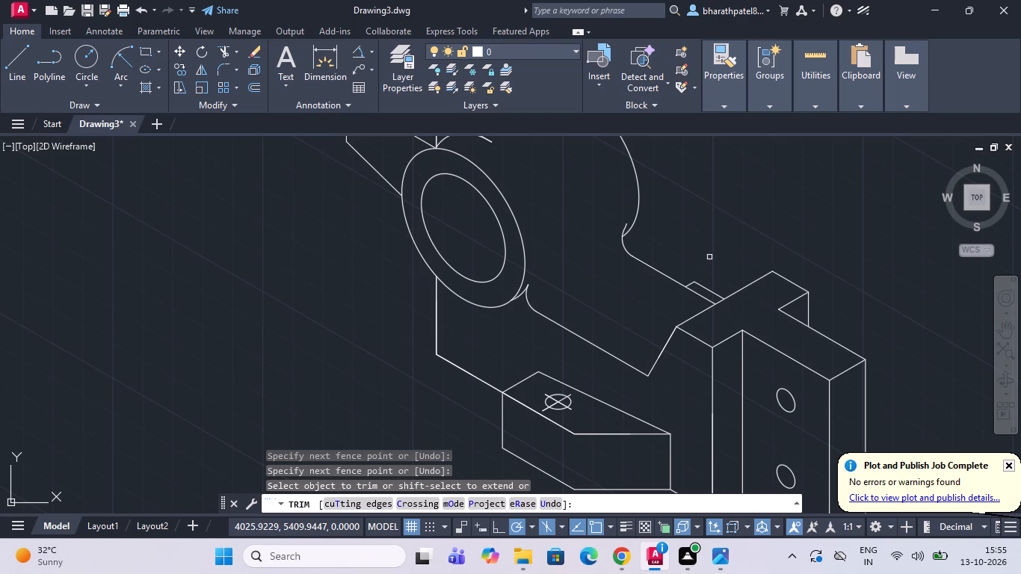
Draw a vertical construction line about 40.6 units up from the centre of the lower block's hole.
left_click(6, 71)
scroll(559, 402, "up", 4)
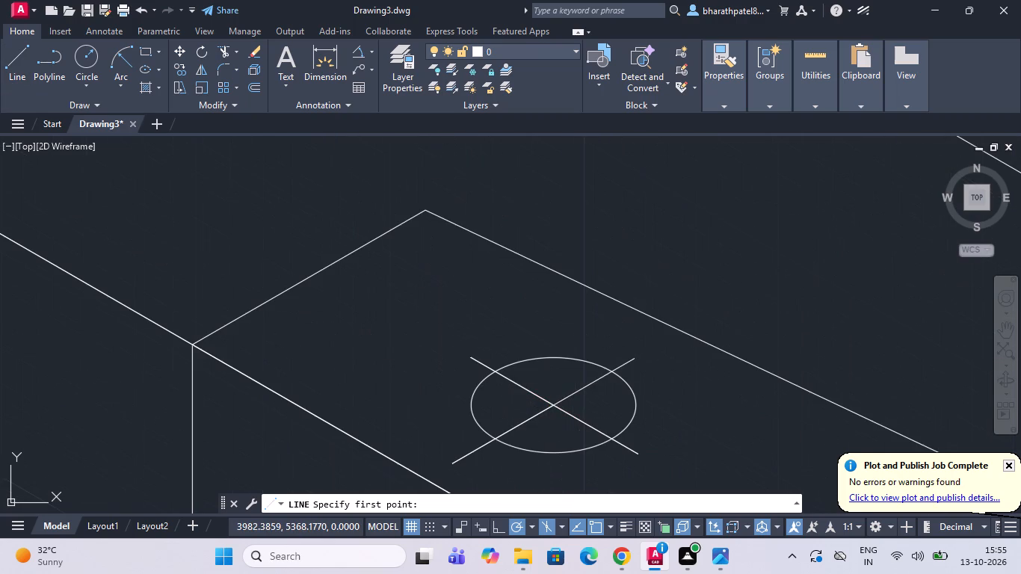
left_click(553, 408)
scroll(552, 409, "down", 4)
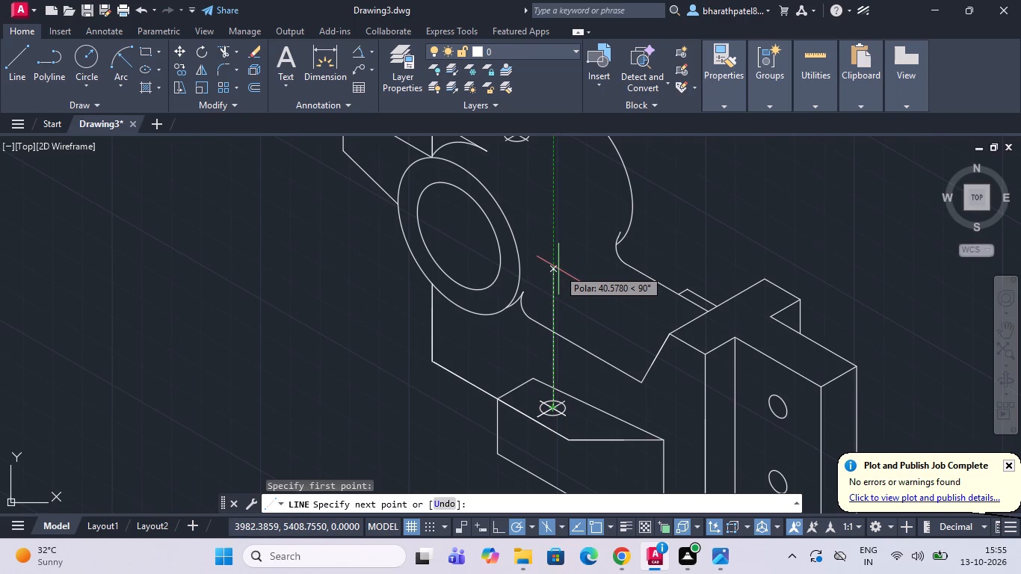
left_click(558, 269)
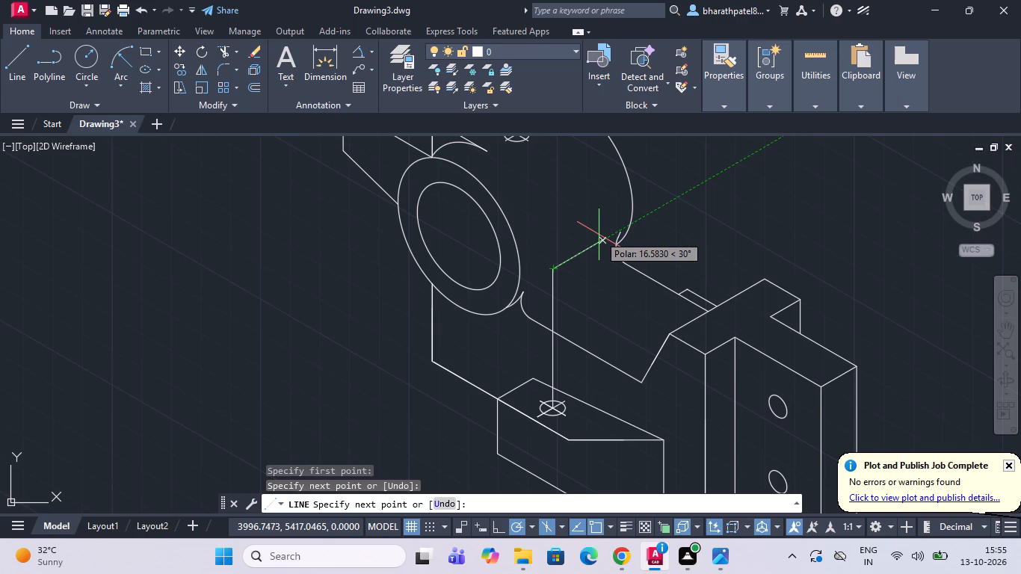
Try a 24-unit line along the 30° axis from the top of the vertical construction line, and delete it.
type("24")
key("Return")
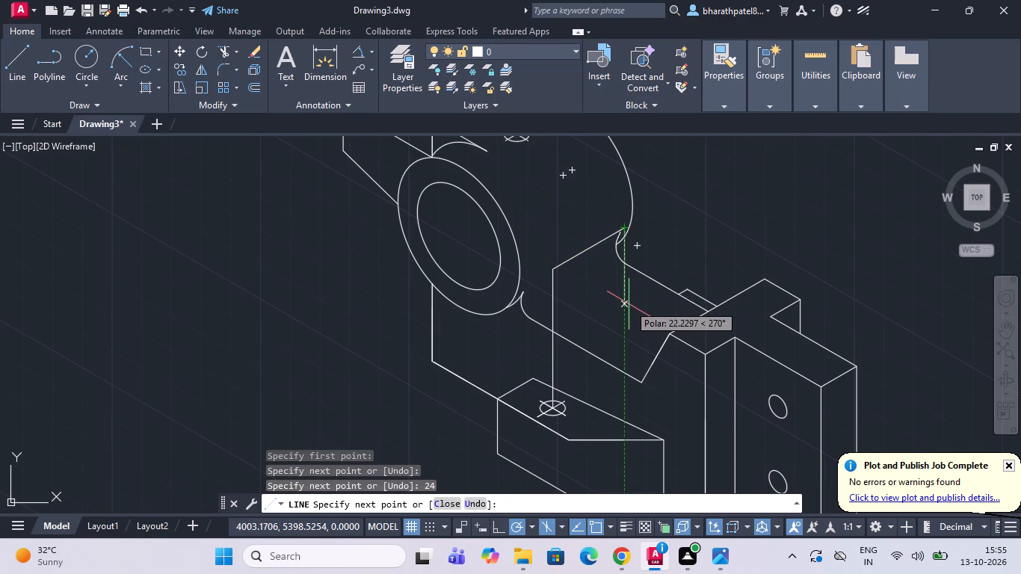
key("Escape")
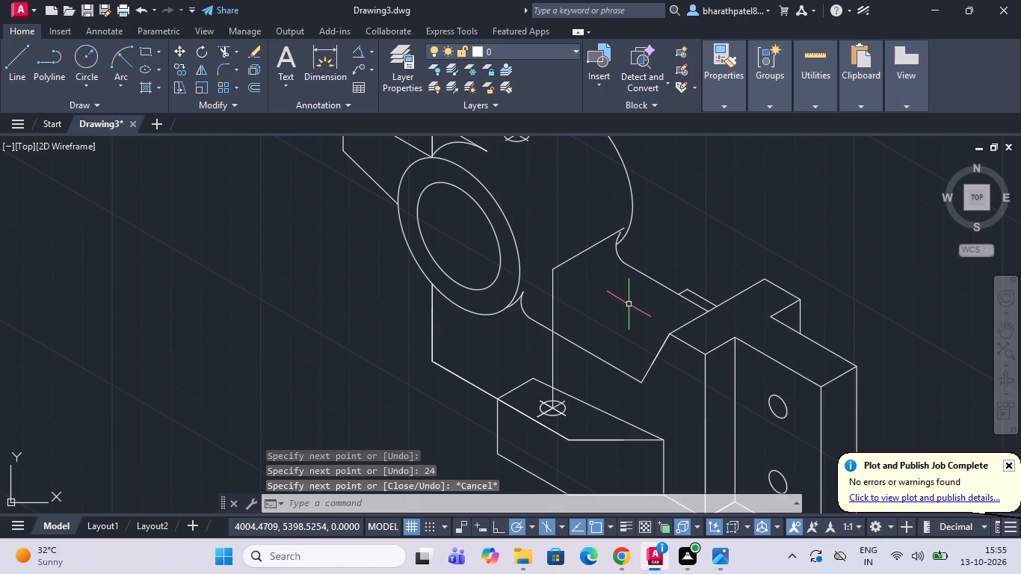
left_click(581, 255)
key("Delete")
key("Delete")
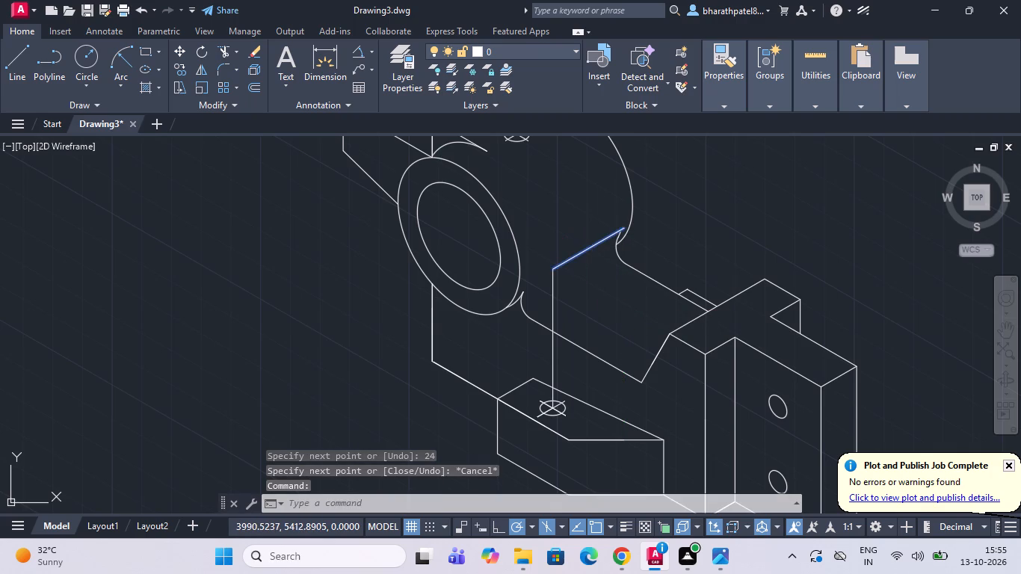
Extend the vertical construction line about 20.9 units further upward with another line from its top end.
left_click(14, 66)
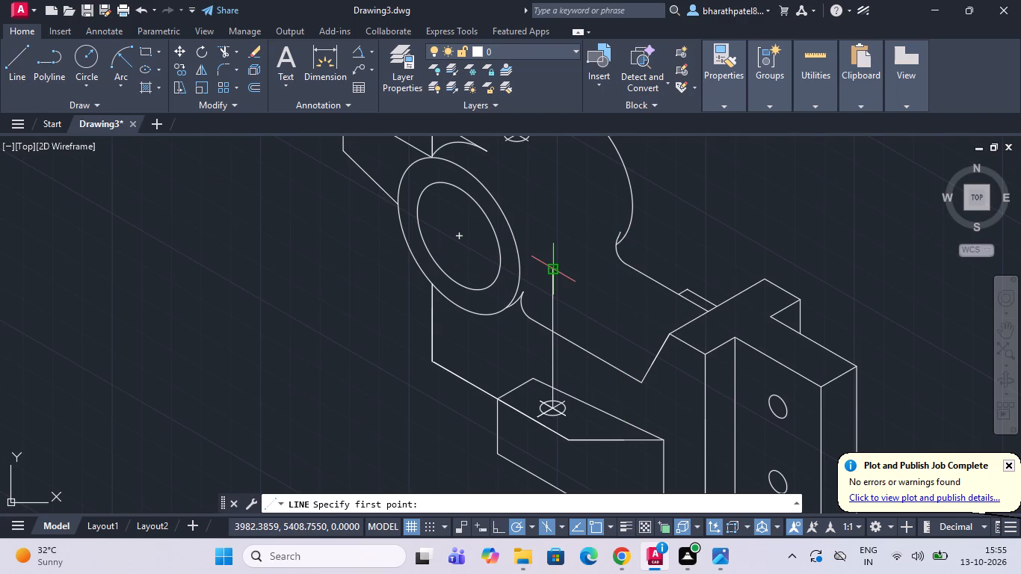
left_click_drag(554, 268, 552, 261)
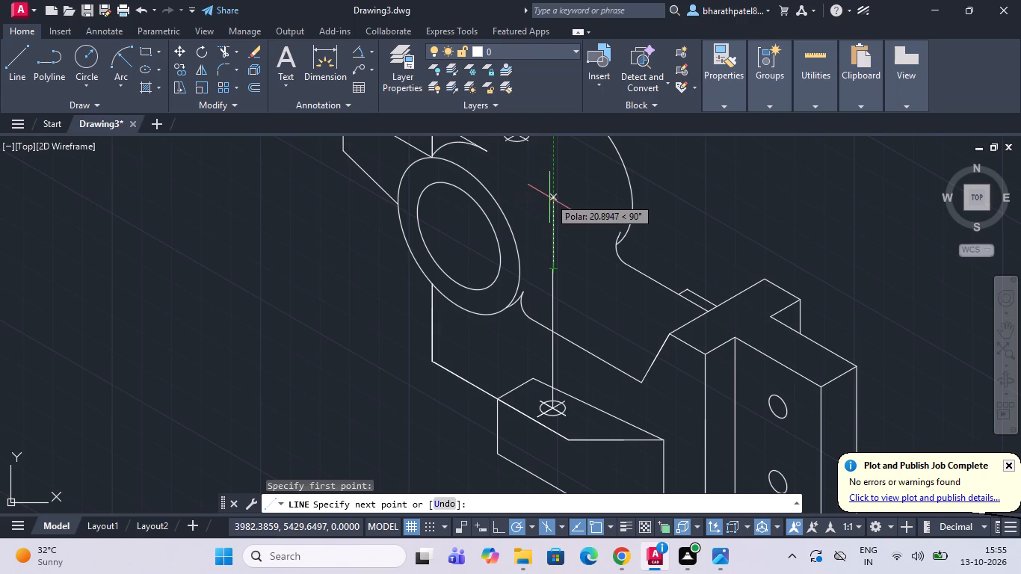
left_click(549, 197)
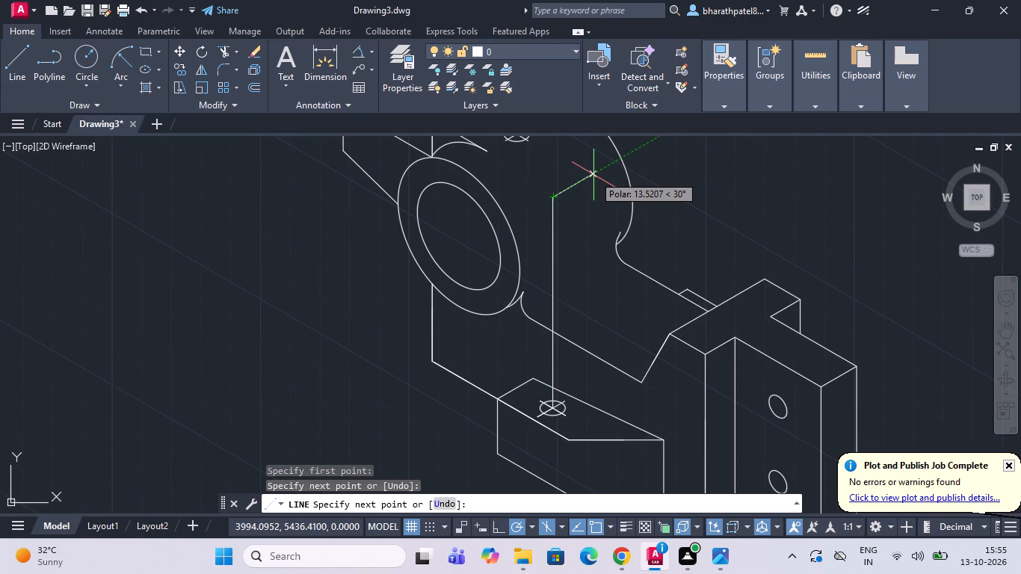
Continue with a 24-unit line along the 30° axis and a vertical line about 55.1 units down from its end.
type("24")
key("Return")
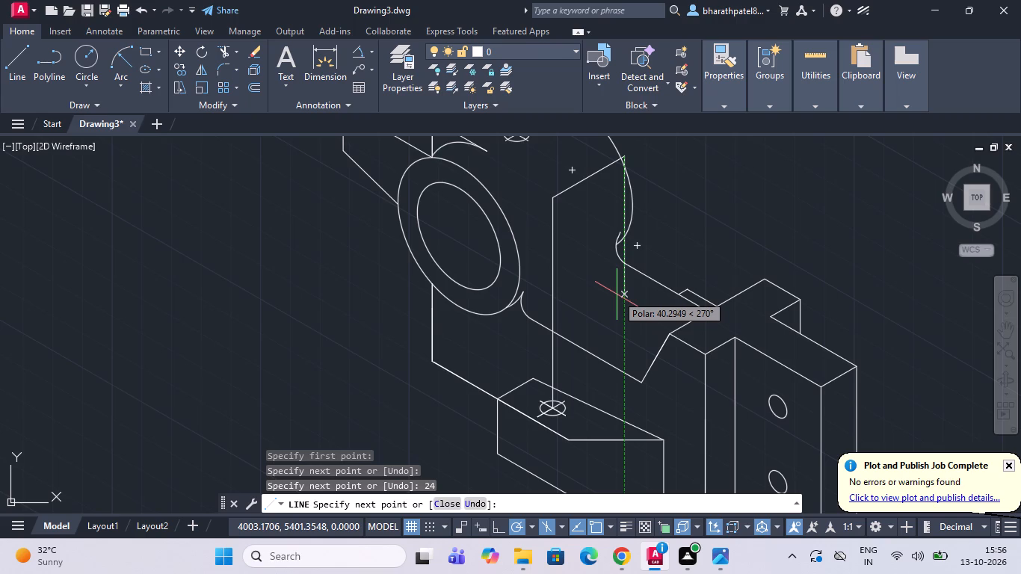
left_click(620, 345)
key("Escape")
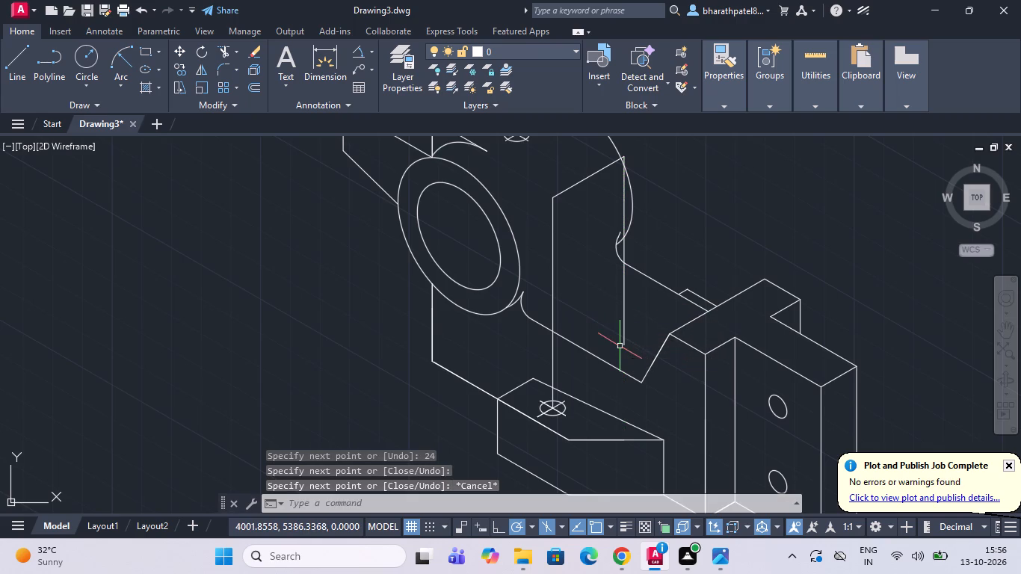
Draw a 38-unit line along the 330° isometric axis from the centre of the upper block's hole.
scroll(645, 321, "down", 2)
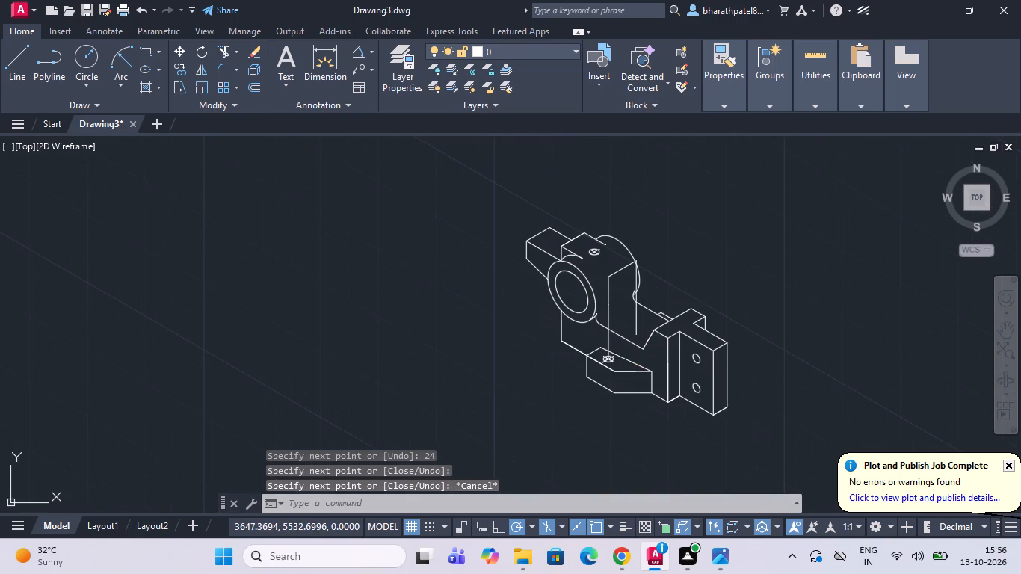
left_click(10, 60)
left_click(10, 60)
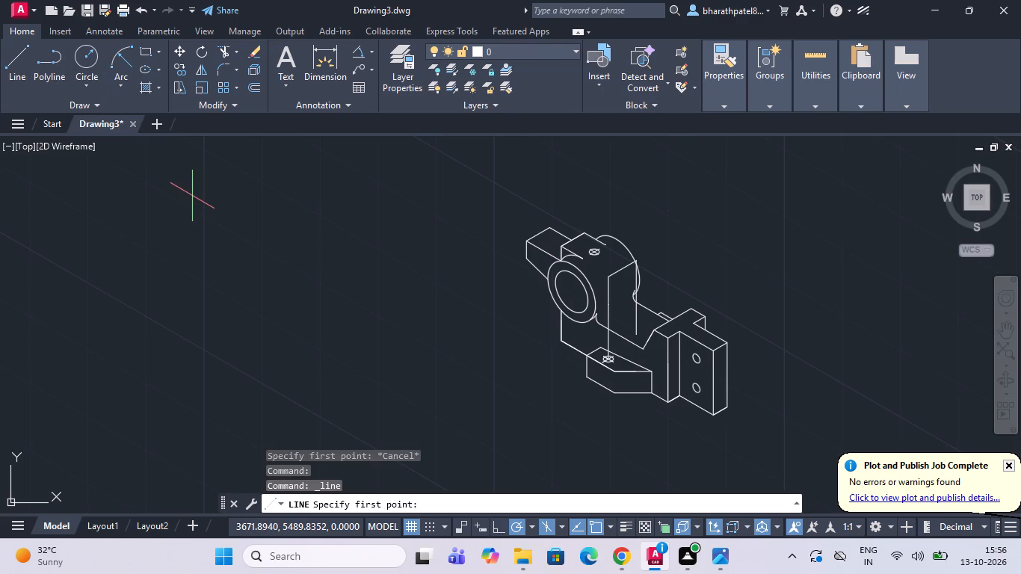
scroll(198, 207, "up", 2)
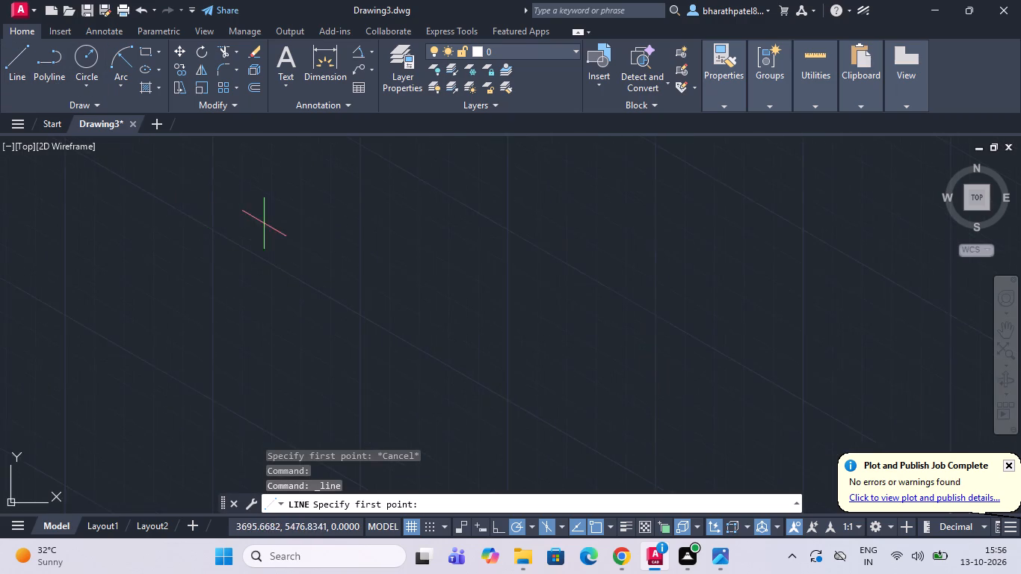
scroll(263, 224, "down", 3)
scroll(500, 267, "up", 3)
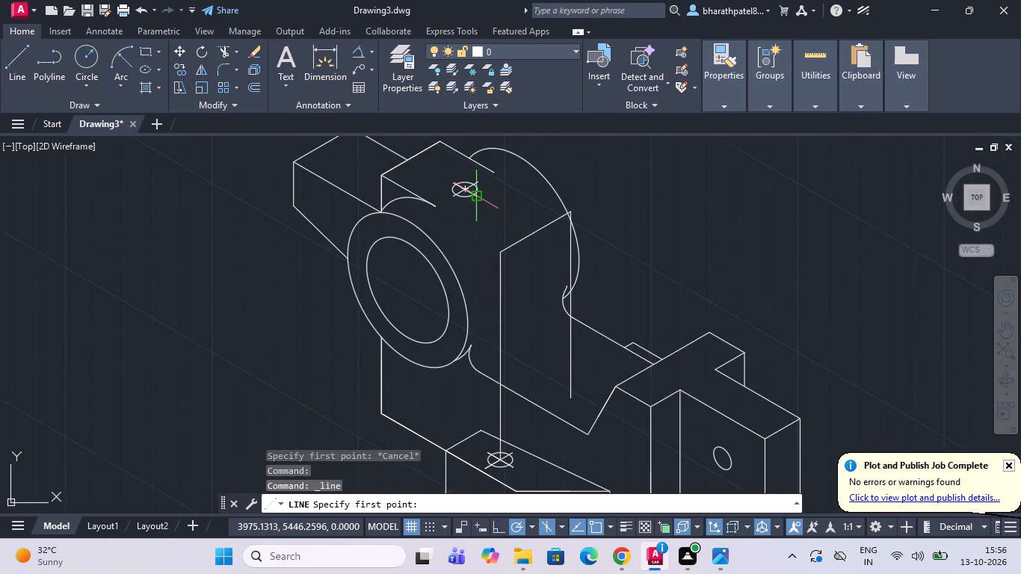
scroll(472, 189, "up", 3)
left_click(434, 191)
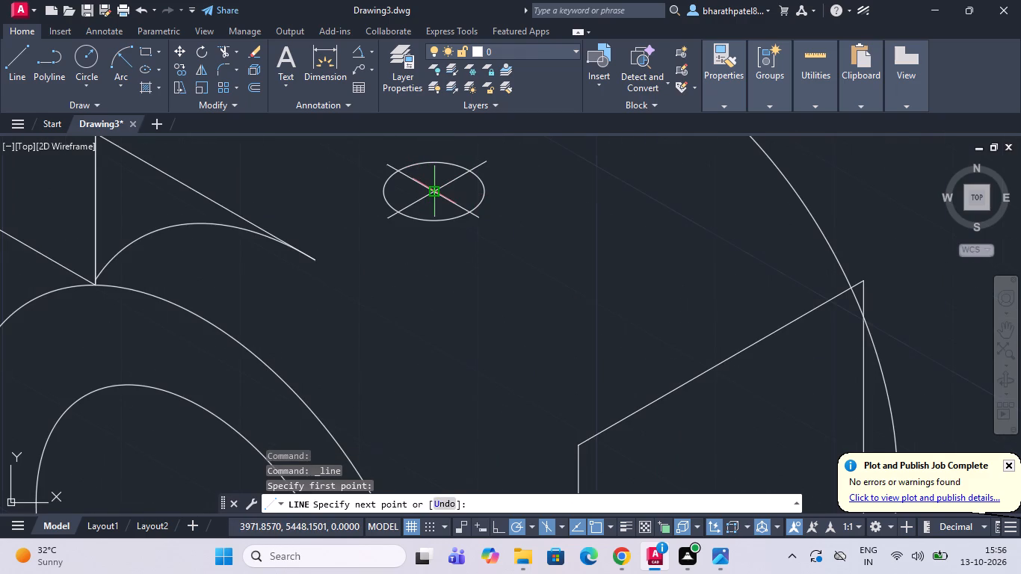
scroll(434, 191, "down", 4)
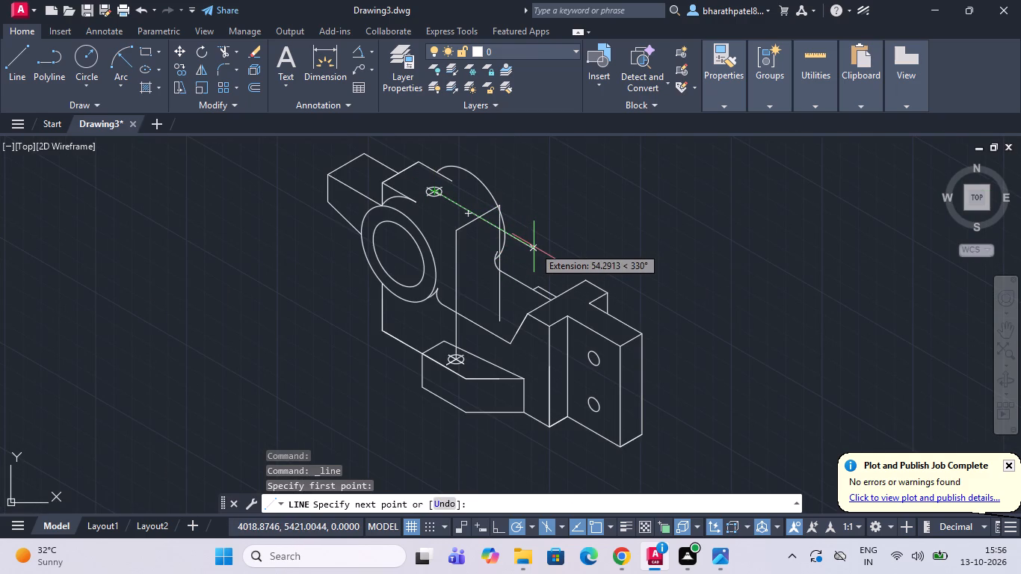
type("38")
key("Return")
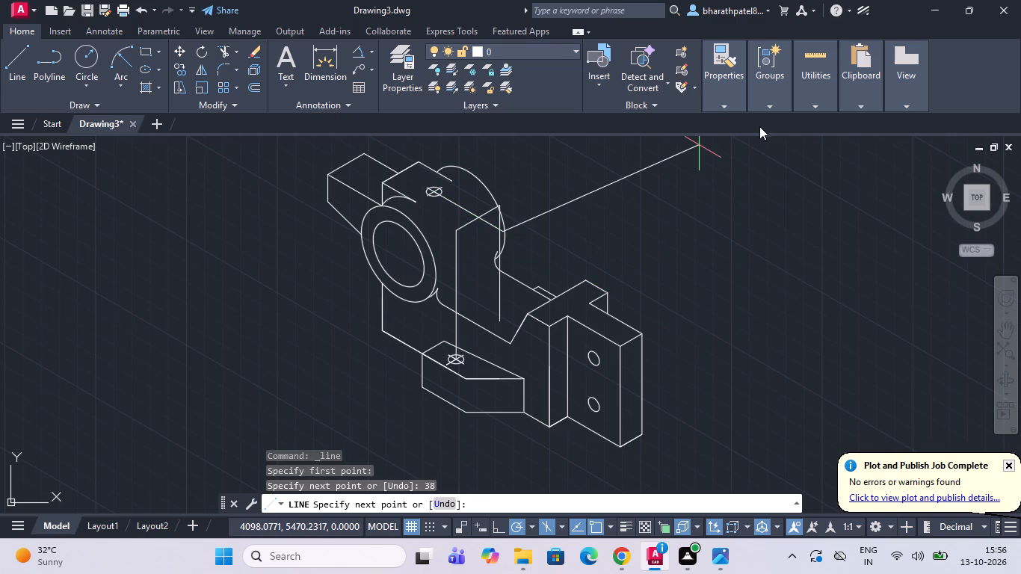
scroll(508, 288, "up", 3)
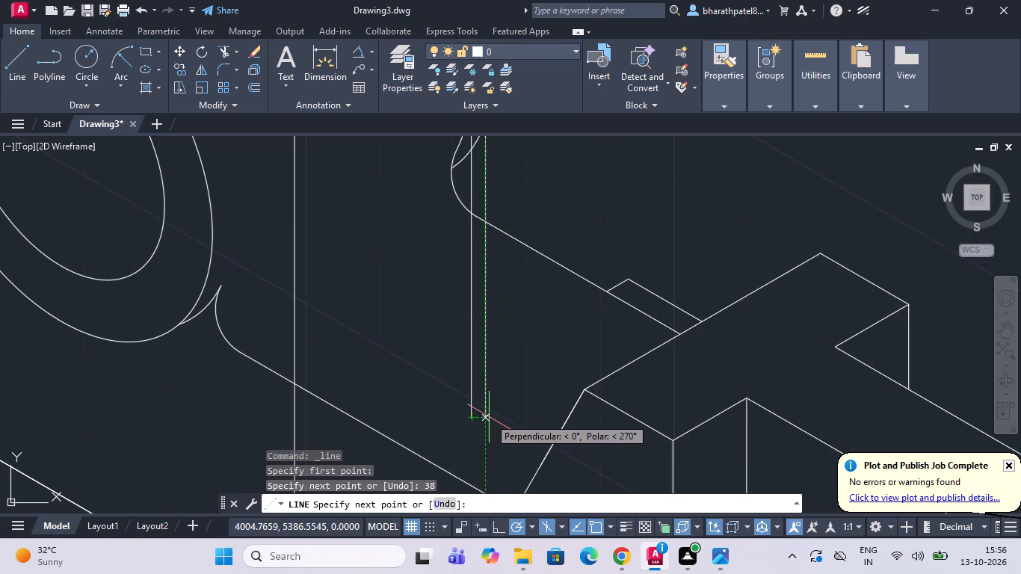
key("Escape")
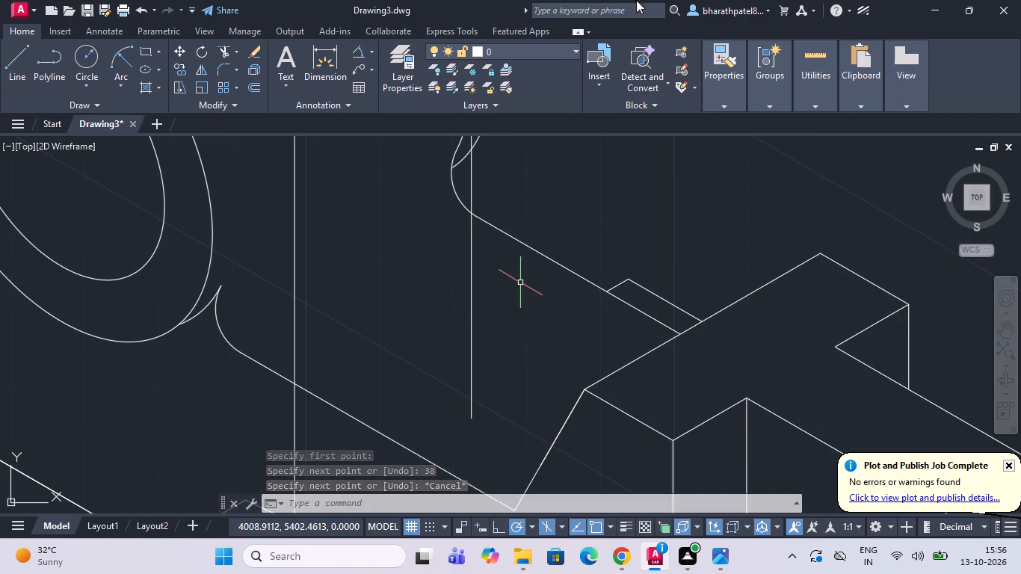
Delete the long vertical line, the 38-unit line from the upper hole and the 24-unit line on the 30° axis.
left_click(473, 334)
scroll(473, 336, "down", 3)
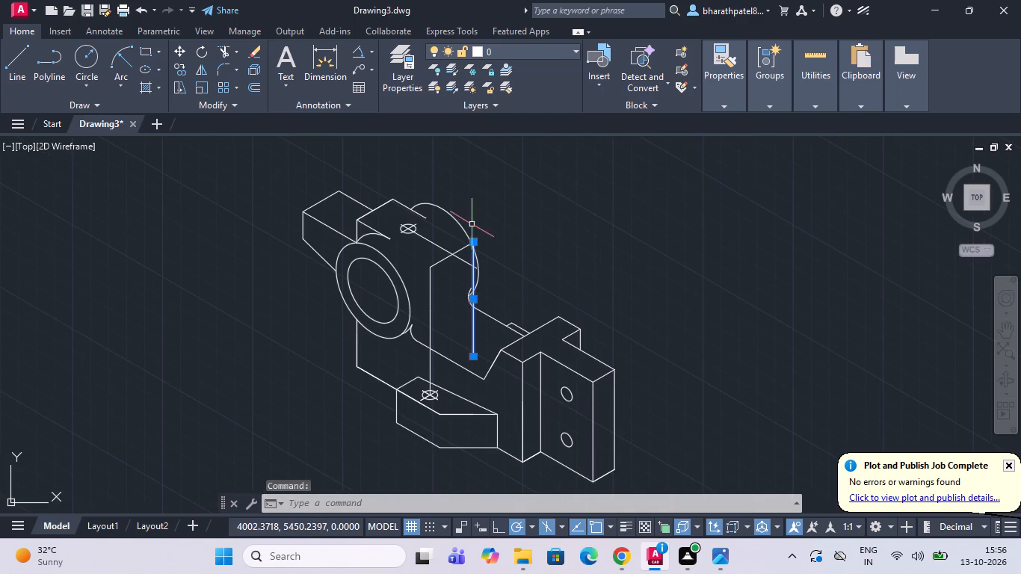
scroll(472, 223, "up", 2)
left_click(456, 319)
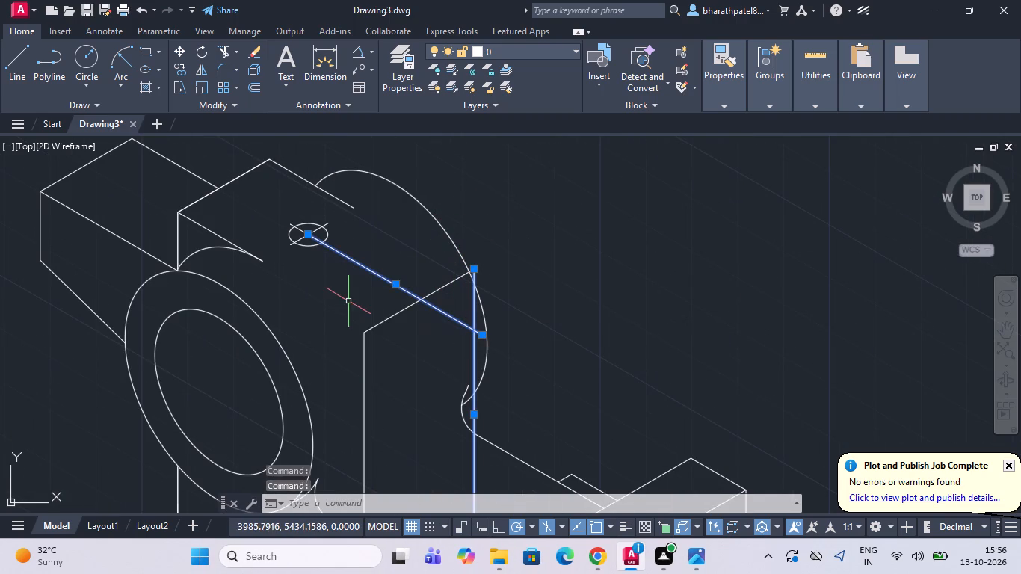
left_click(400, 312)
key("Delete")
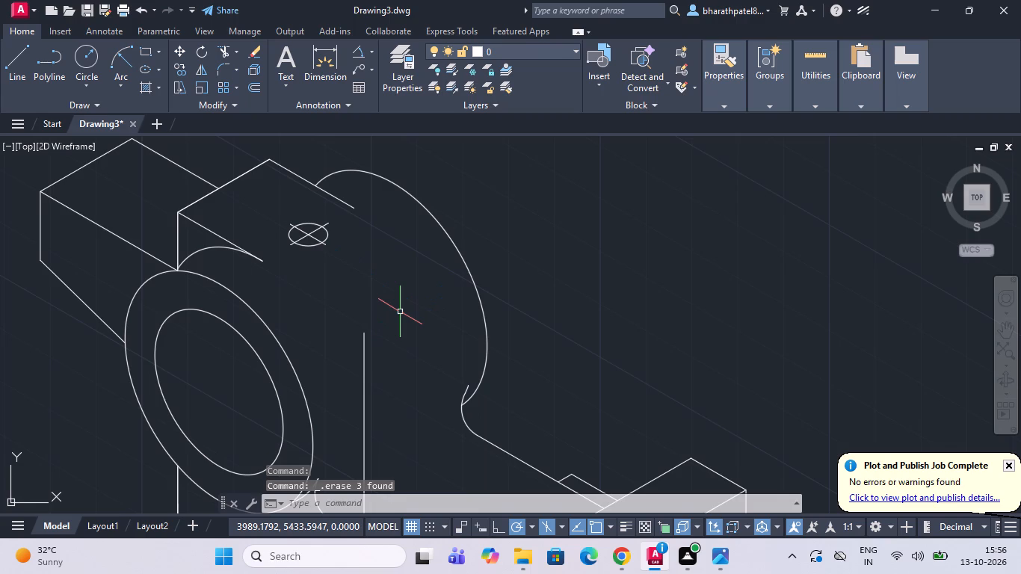
Draw a 24-unit line along the 30° axis from where the vertical construction line crosses the arm's front edge.
scroll(126, 374, "down", 4)
scroll(356, 267, "down", 1)
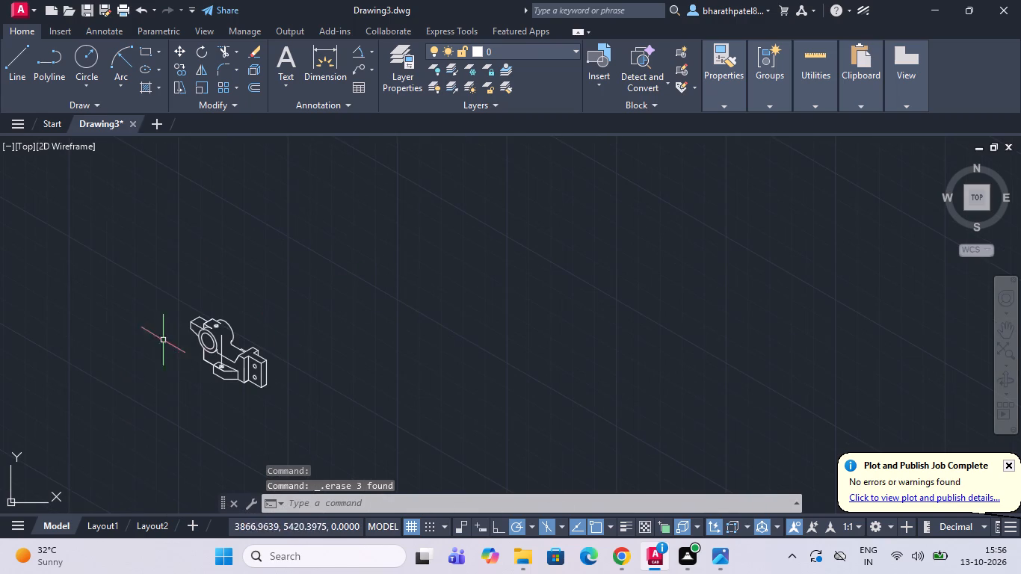
scroll(202, 365, "up", 3)
left_click_drag(7, 56, 21, 75)
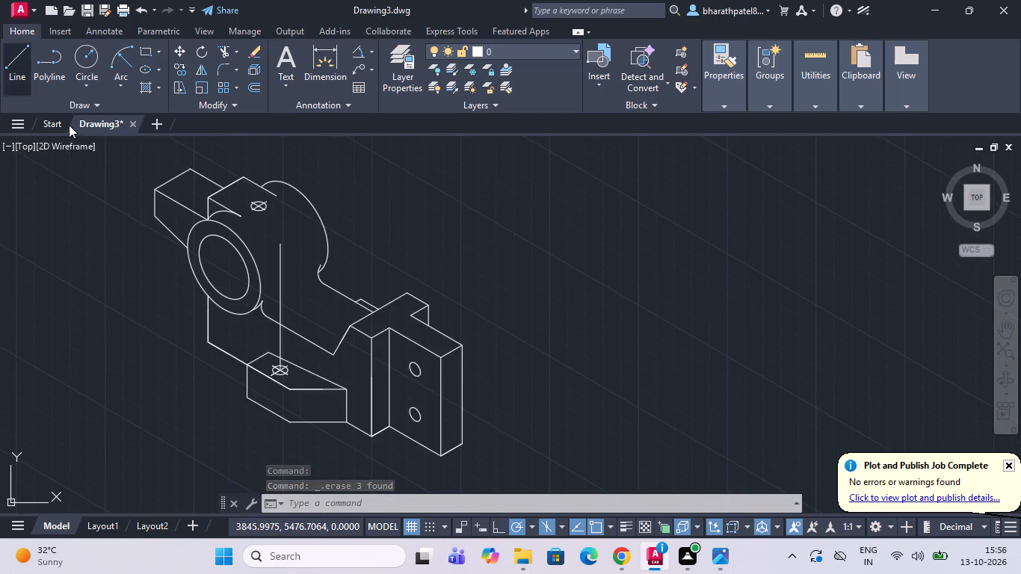
scroll(272, 337, "up", 3)
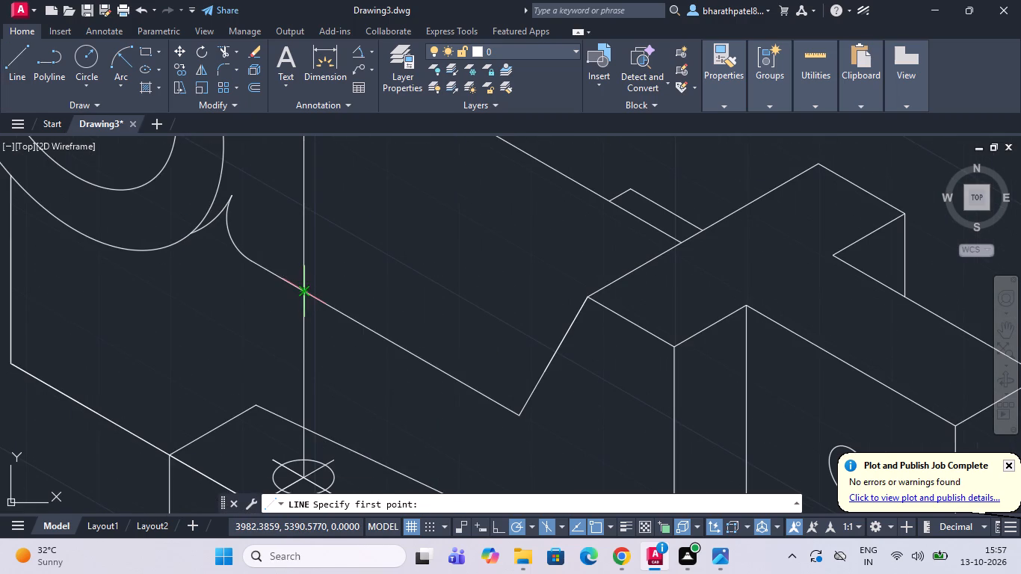
left_click(303, 292)
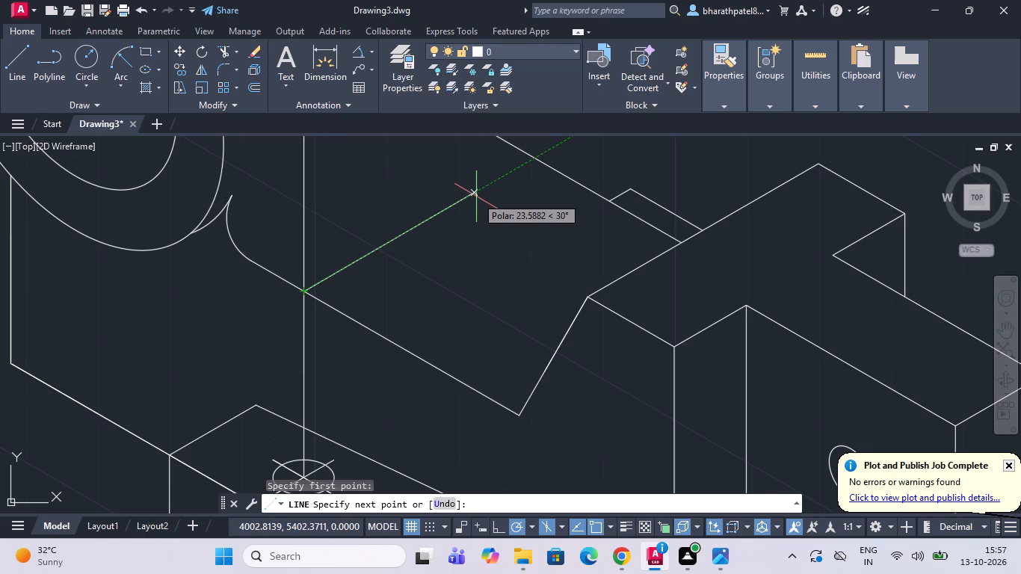
type("24")
key("Return")
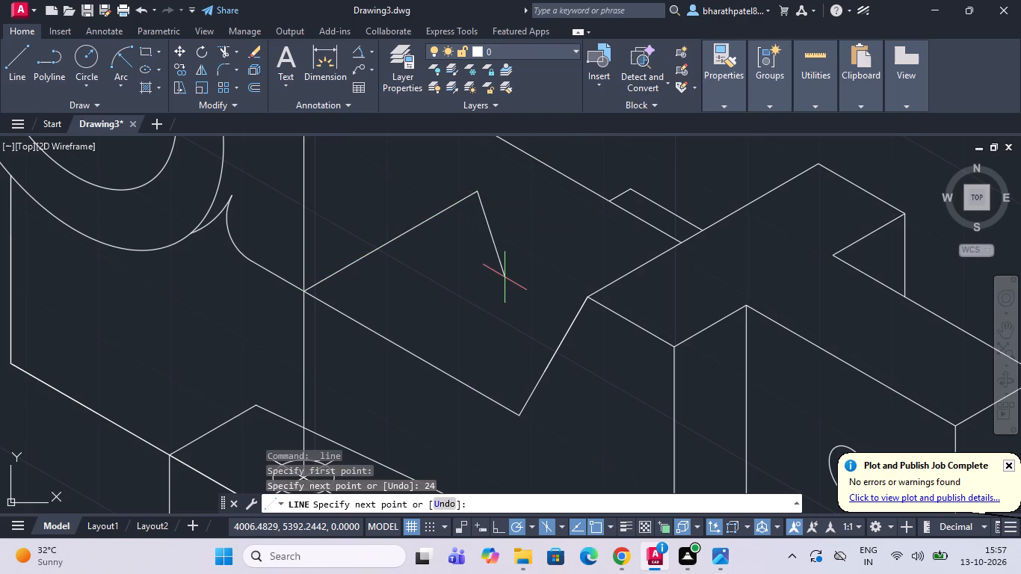
key("Escape")
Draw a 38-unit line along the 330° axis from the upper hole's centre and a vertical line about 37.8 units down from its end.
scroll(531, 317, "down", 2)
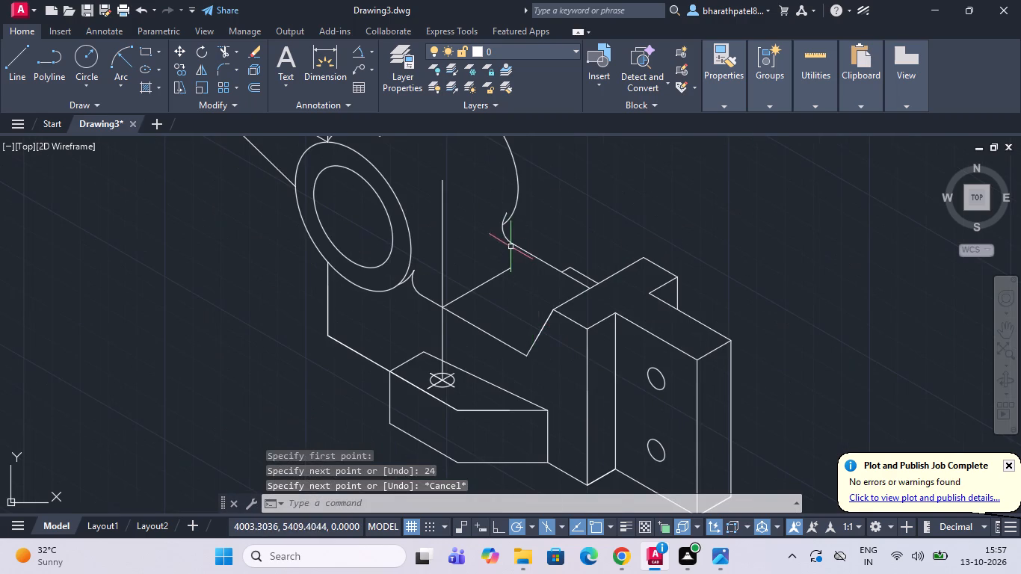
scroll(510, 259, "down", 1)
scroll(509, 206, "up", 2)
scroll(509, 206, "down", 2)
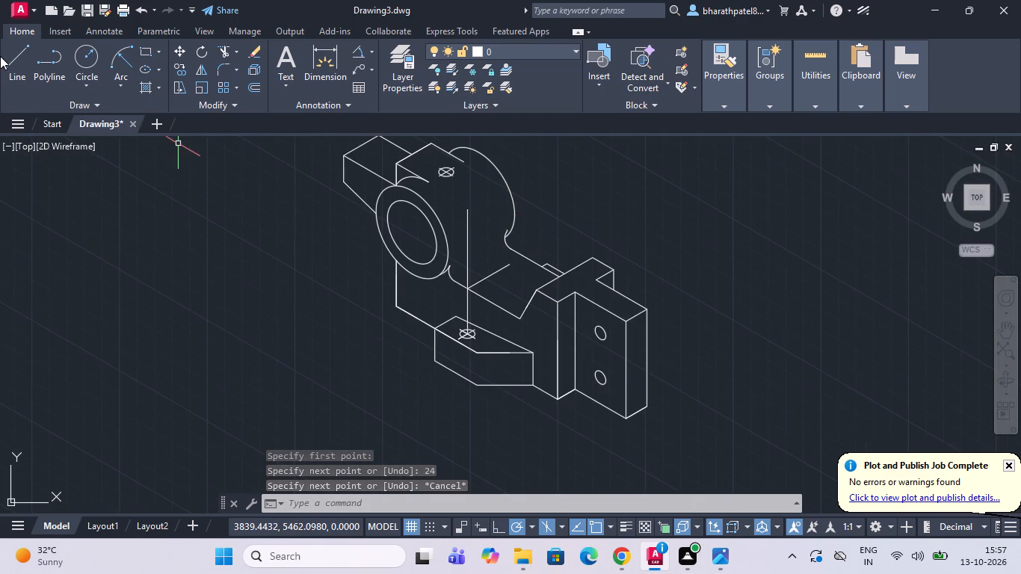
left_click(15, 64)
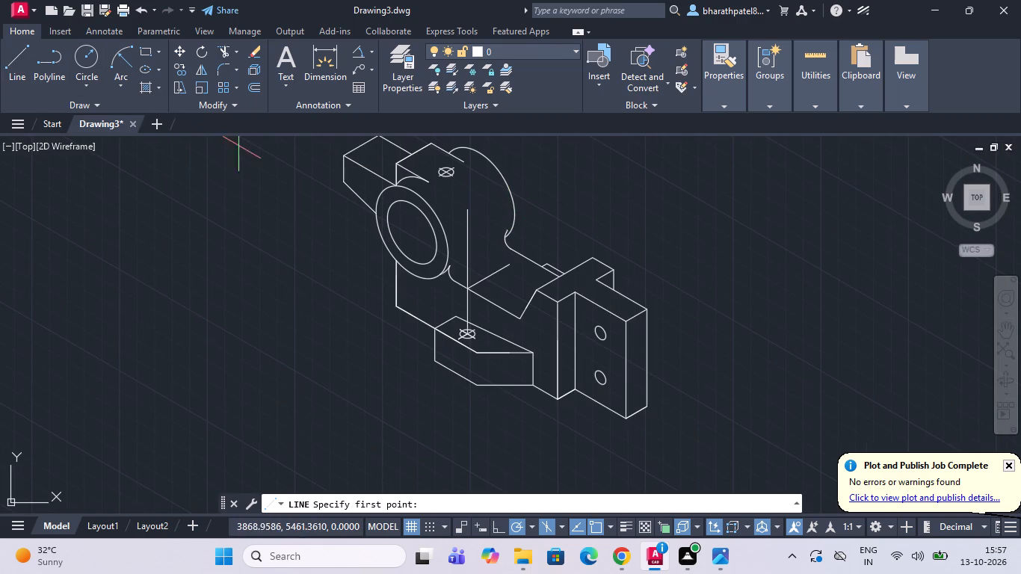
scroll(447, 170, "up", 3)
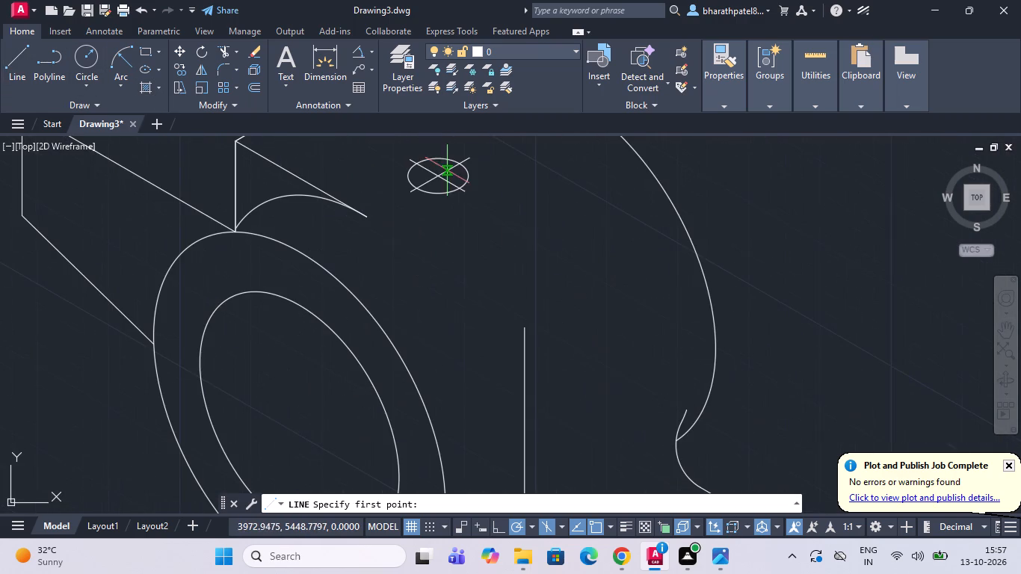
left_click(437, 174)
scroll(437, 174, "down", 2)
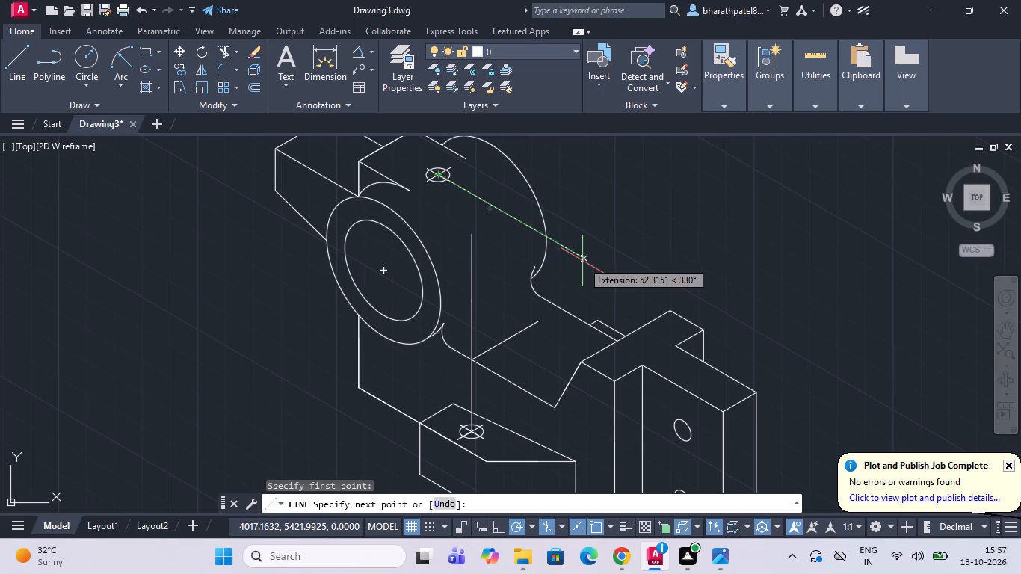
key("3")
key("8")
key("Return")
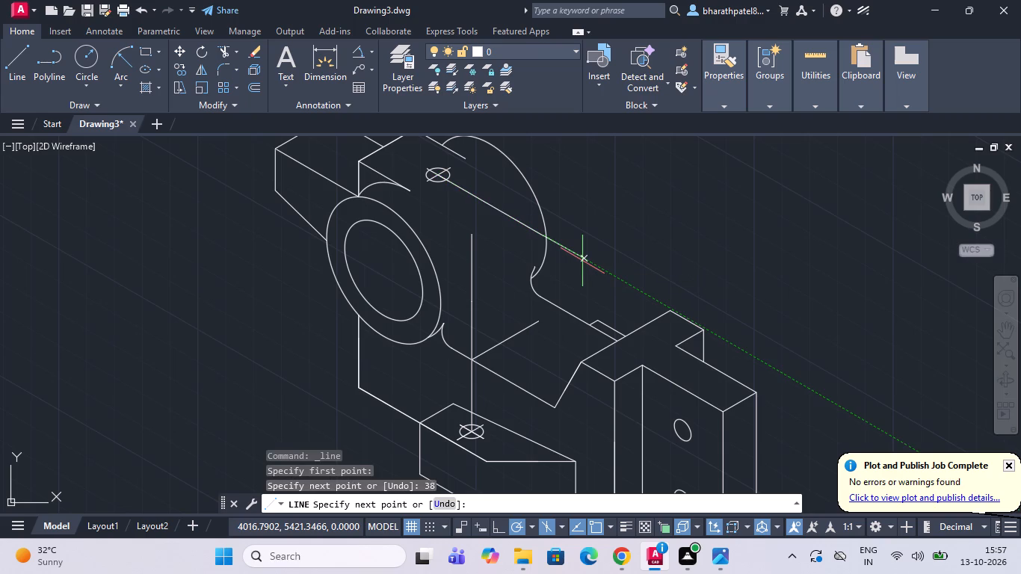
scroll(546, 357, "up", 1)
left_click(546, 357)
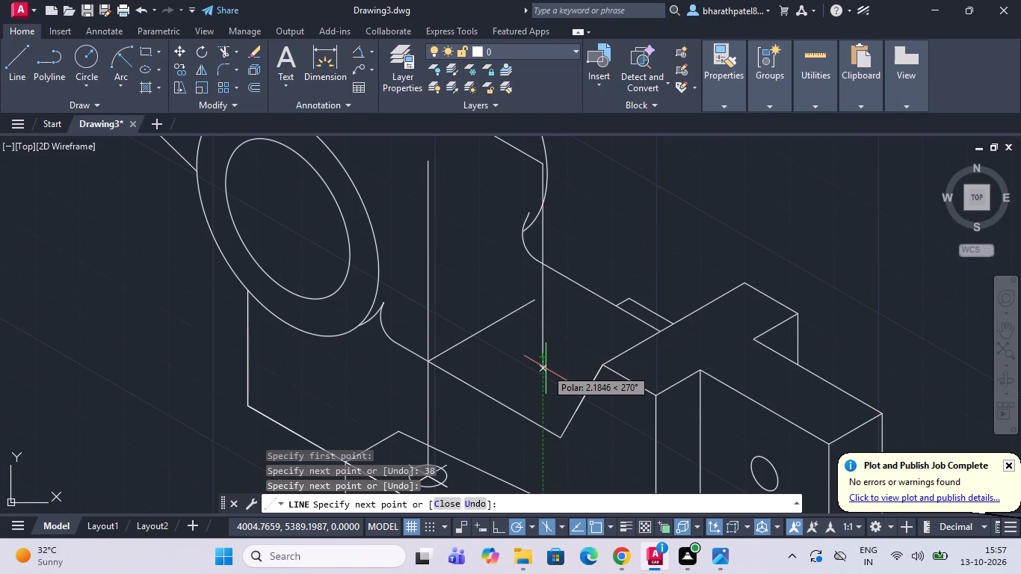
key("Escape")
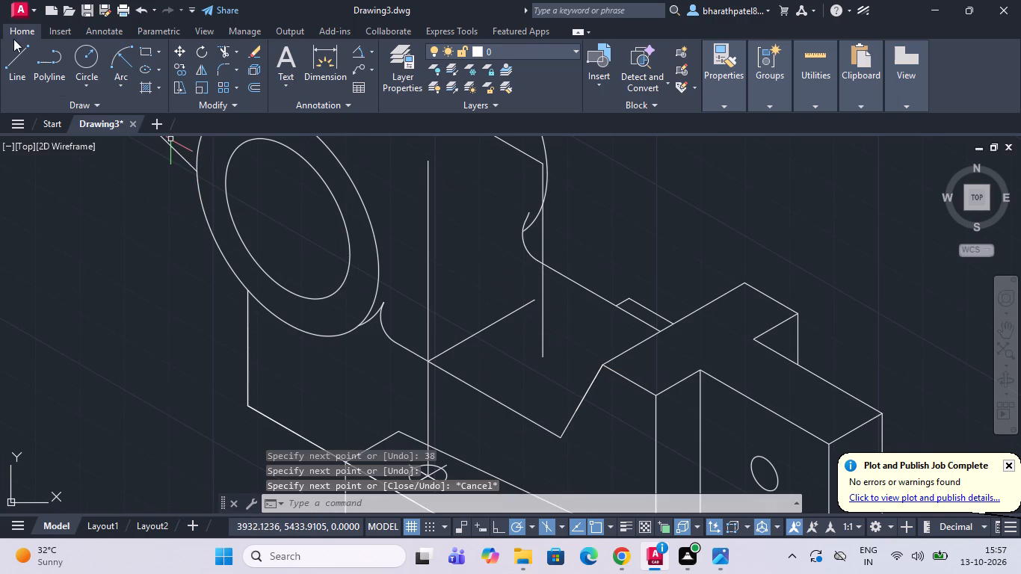
Draw a 30° line from the vertical construction line's crossing on the arm's front edge to just past the arm's rear edge.
left_click(13, 59)
left_click(431, 363)
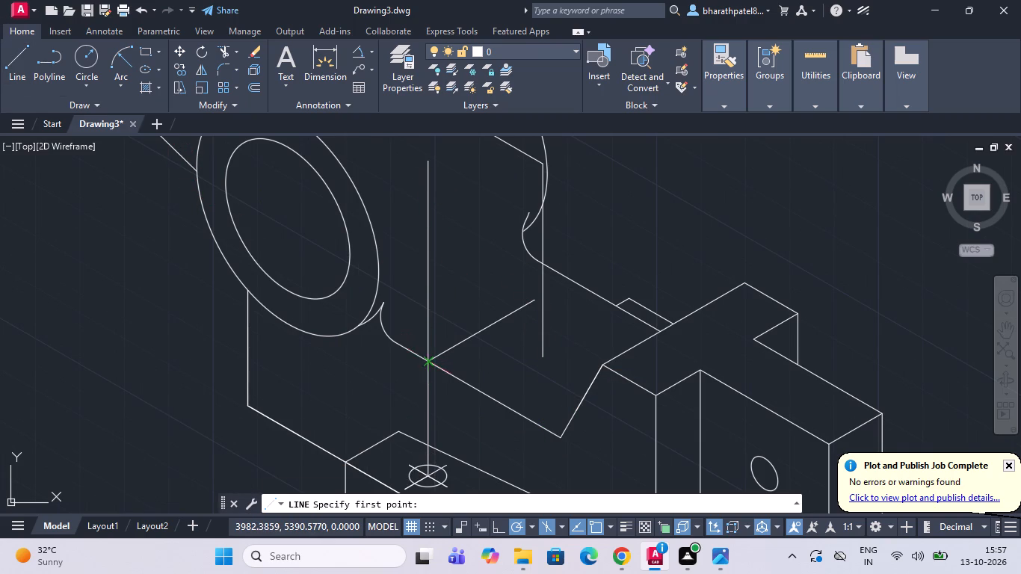
left_click(587, 268)
key("Escape")
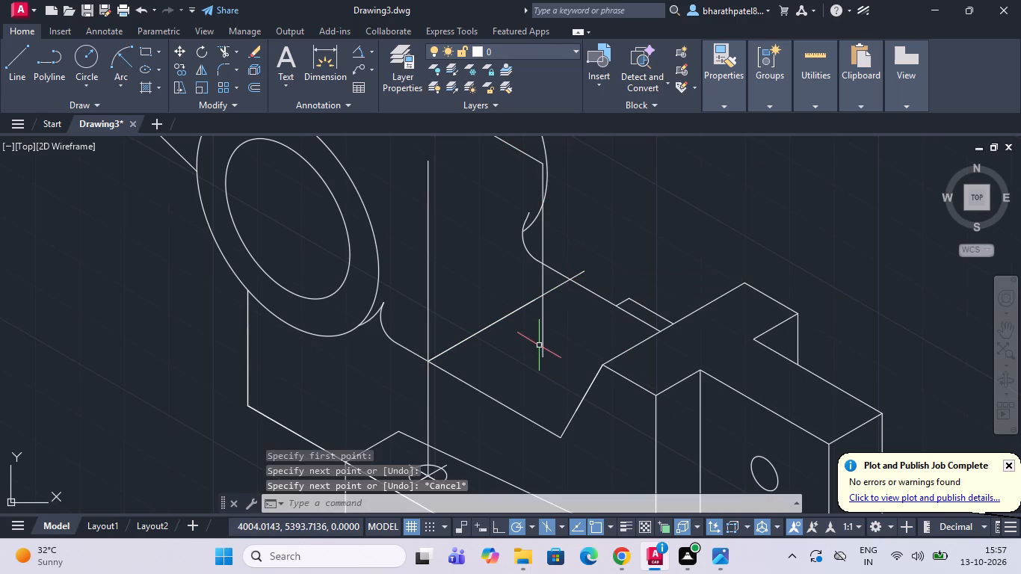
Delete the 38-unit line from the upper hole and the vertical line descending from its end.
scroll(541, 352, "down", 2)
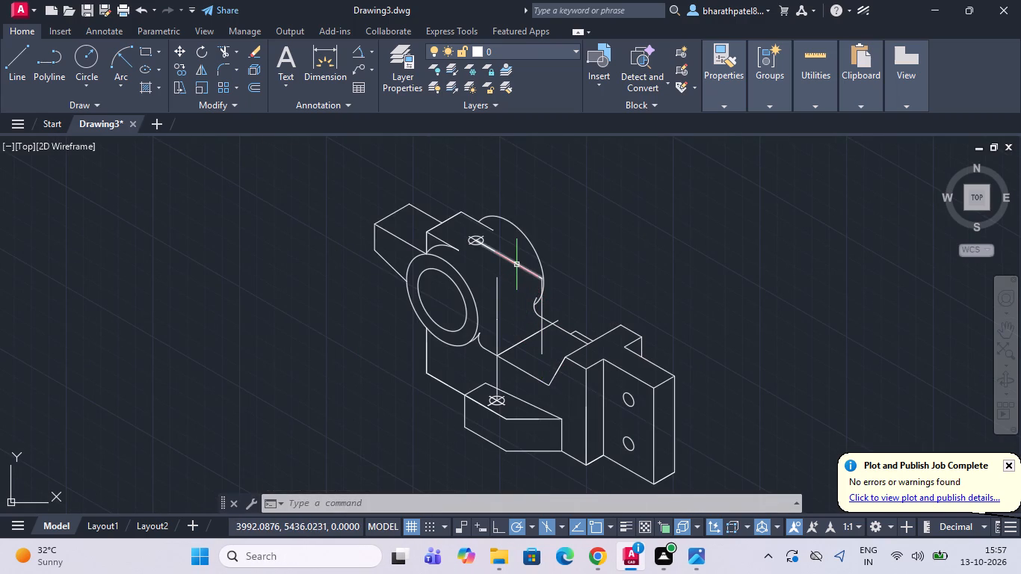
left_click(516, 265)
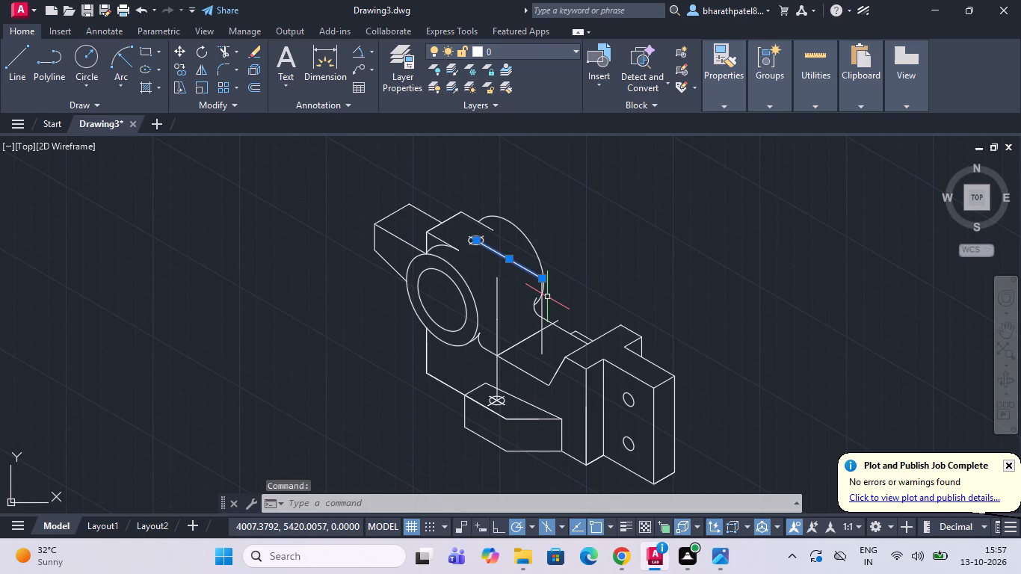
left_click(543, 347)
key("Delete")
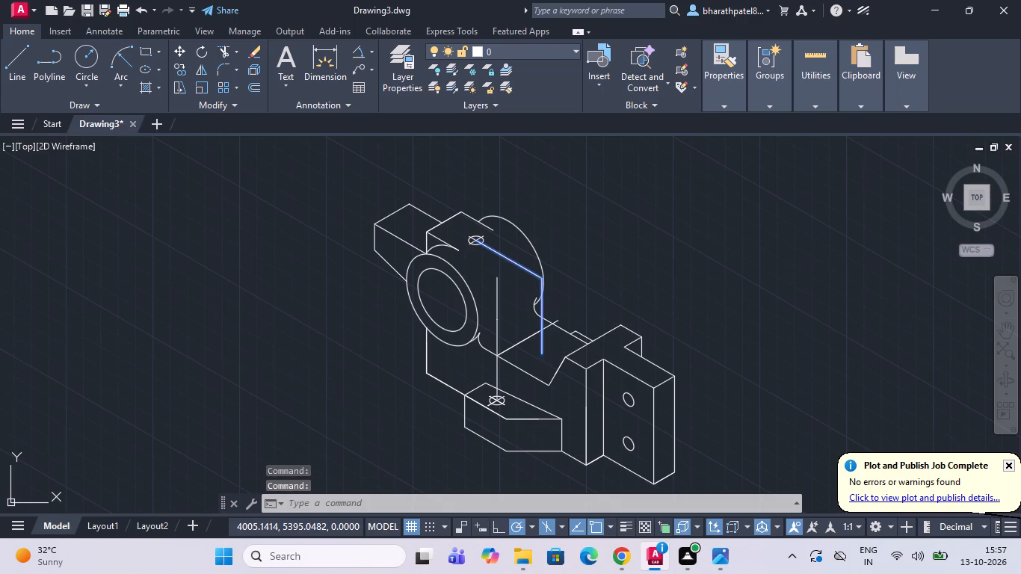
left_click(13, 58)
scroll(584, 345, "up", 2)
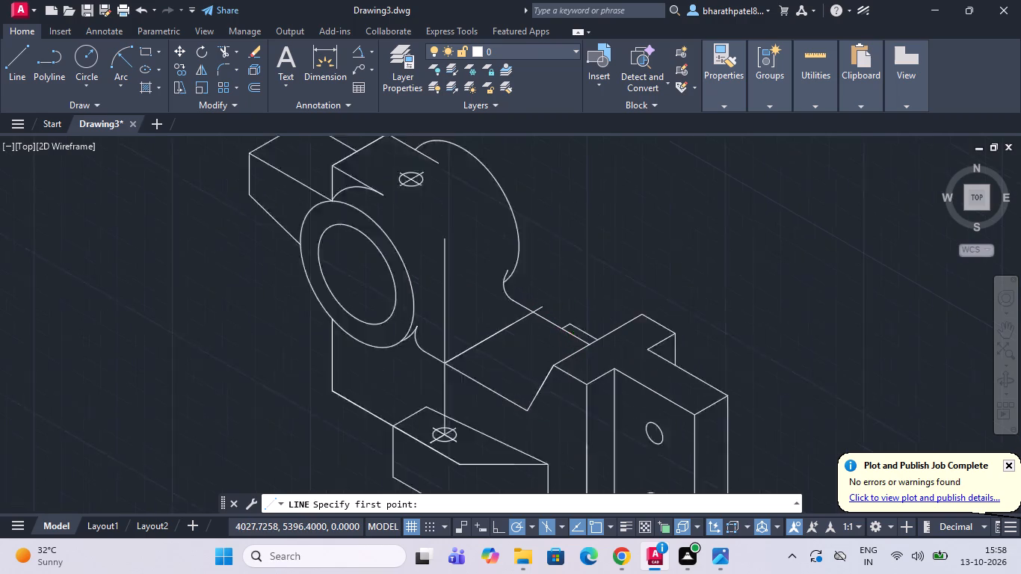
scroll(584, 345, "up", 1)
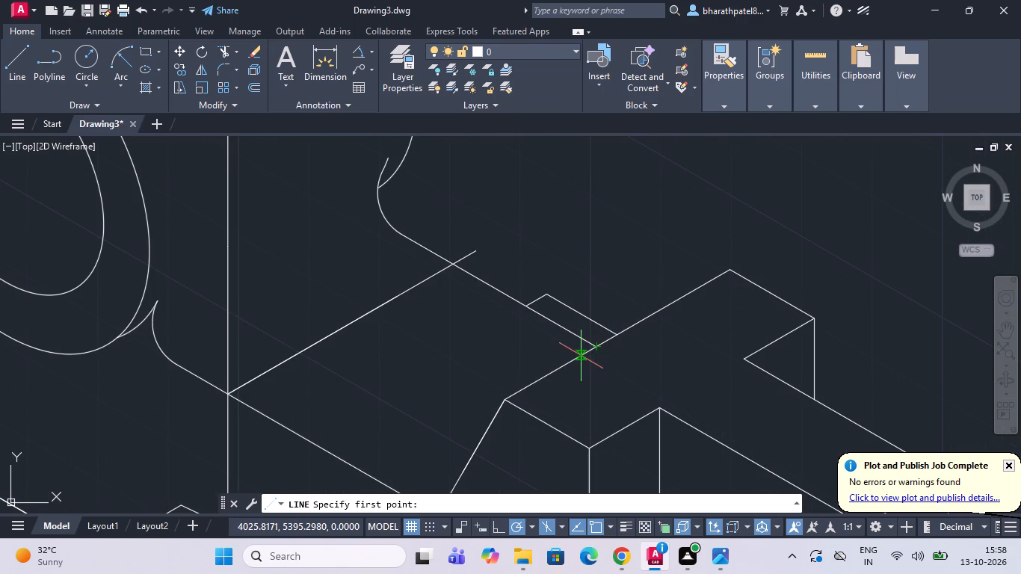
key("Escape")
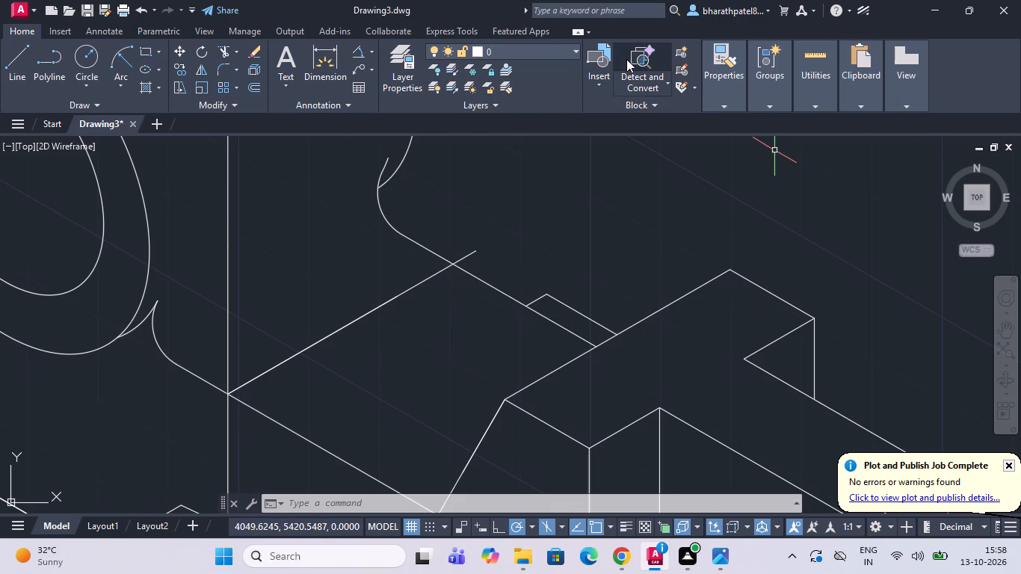
Measure the 30° top edge where the arm meets the end block with an aligned dimension, without placing it.
left_click(371, 49)
left_click(395, 101)
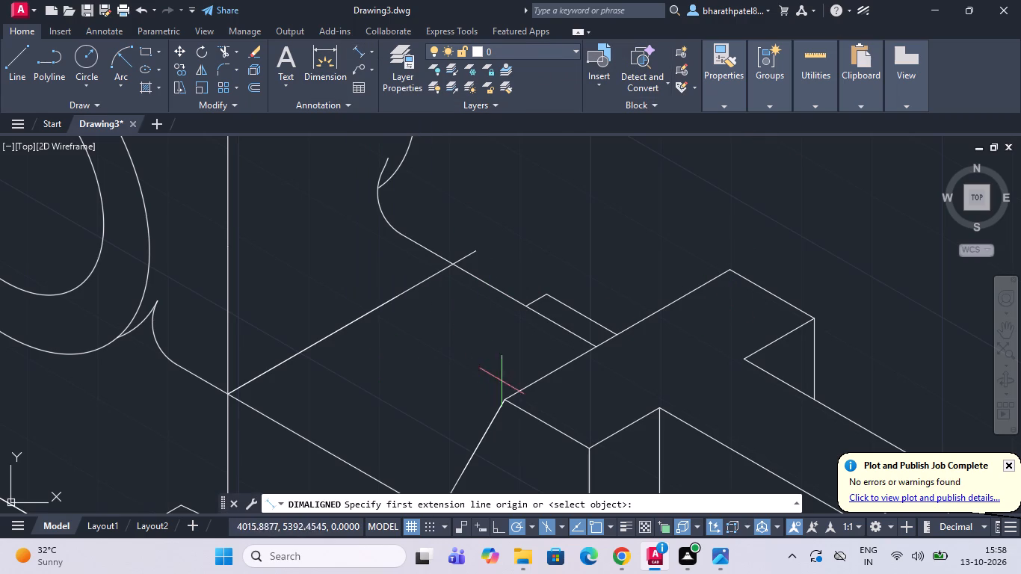
left_click_drag(505, 398, 558, 352)
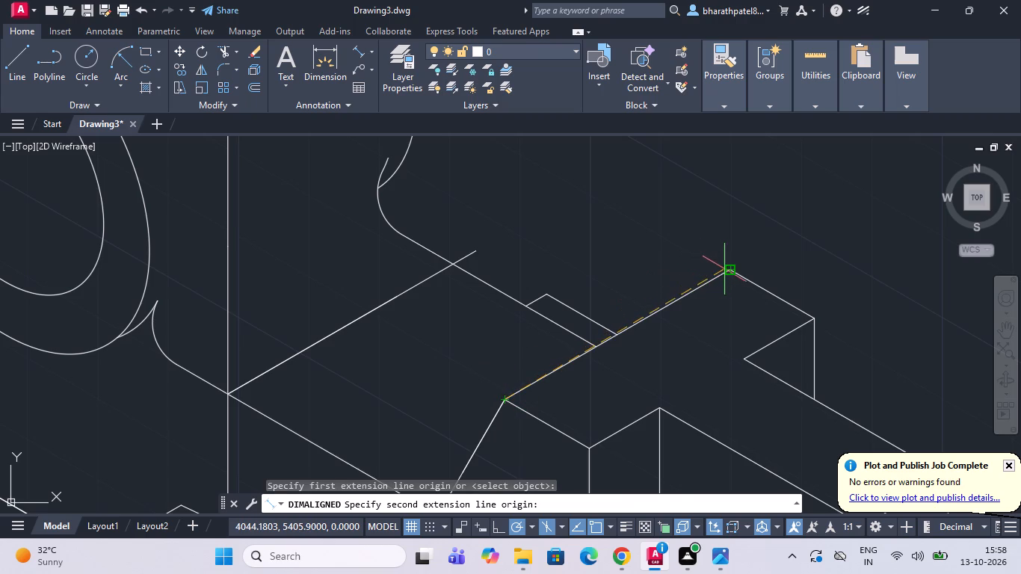
left_click(726, 269)
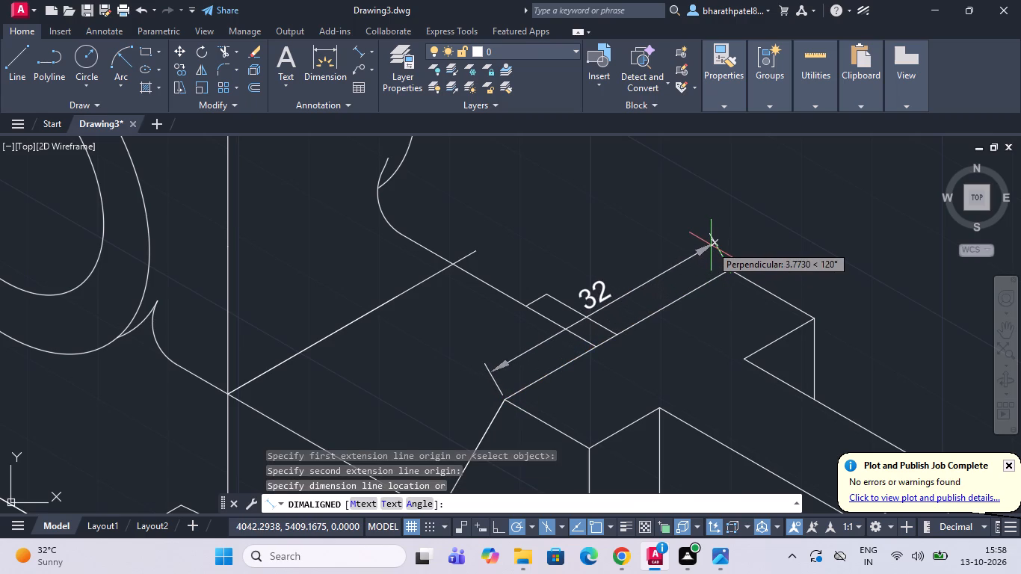
key("Escape")
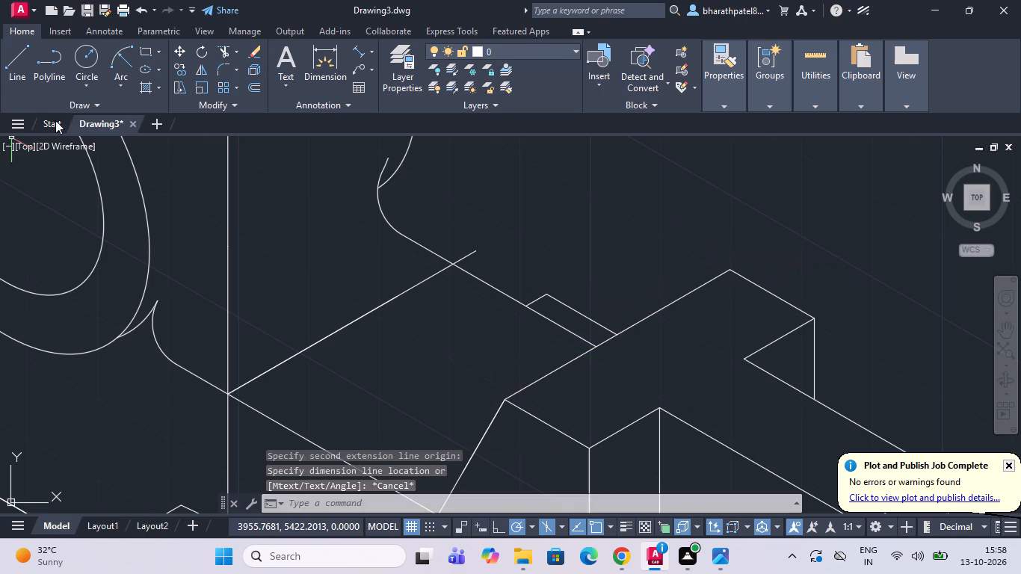
Draw a 16-unit line along the 30° axis from the end block's front top corner where the arm's sloping edge meets it.
left_click(5, 57)
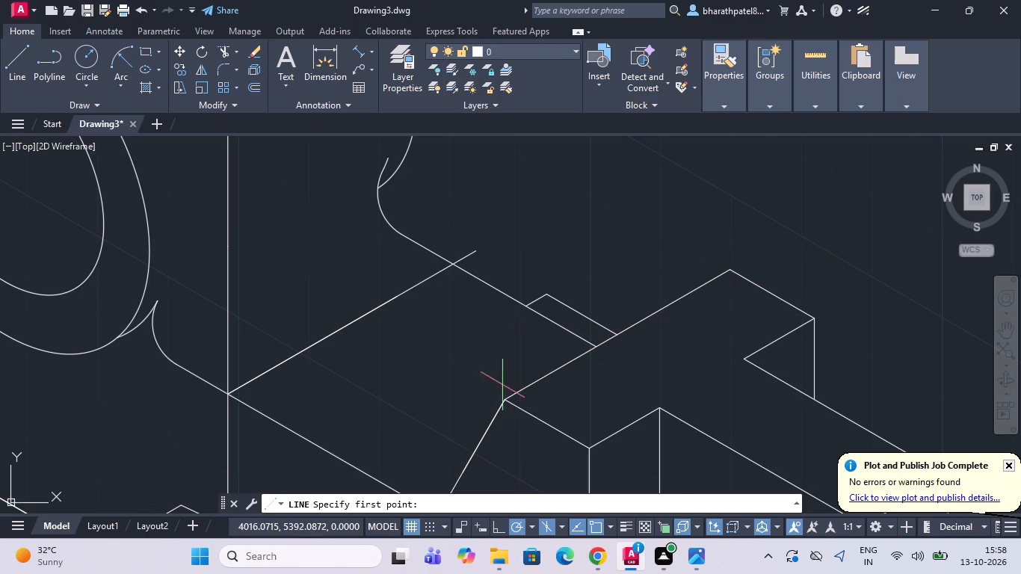
scroll(521, 309, "down", 4)
scroll(521, 318, "up", 3)
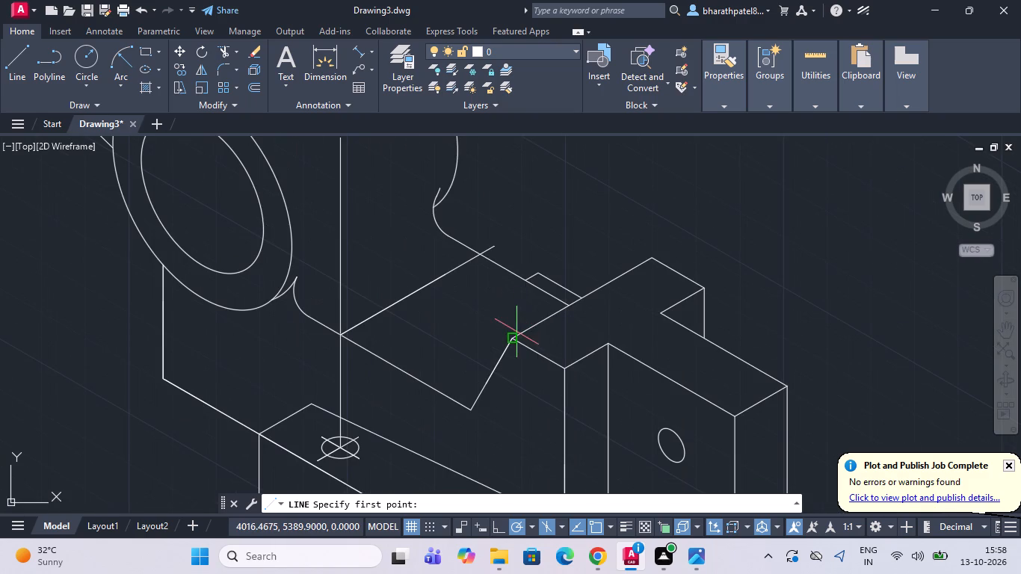
left_click(515, 339)
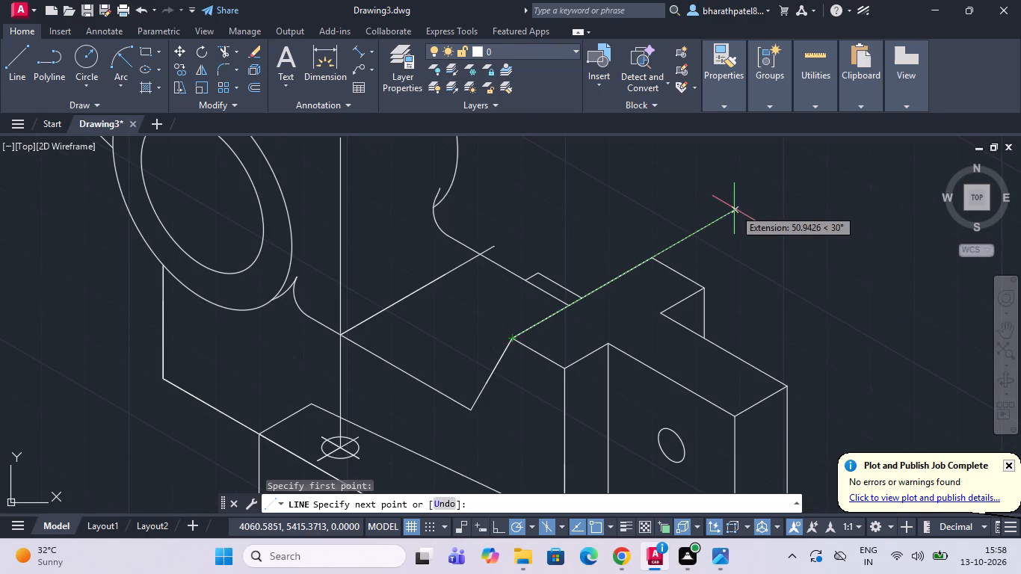
key("1")
key("6")
key("Return")
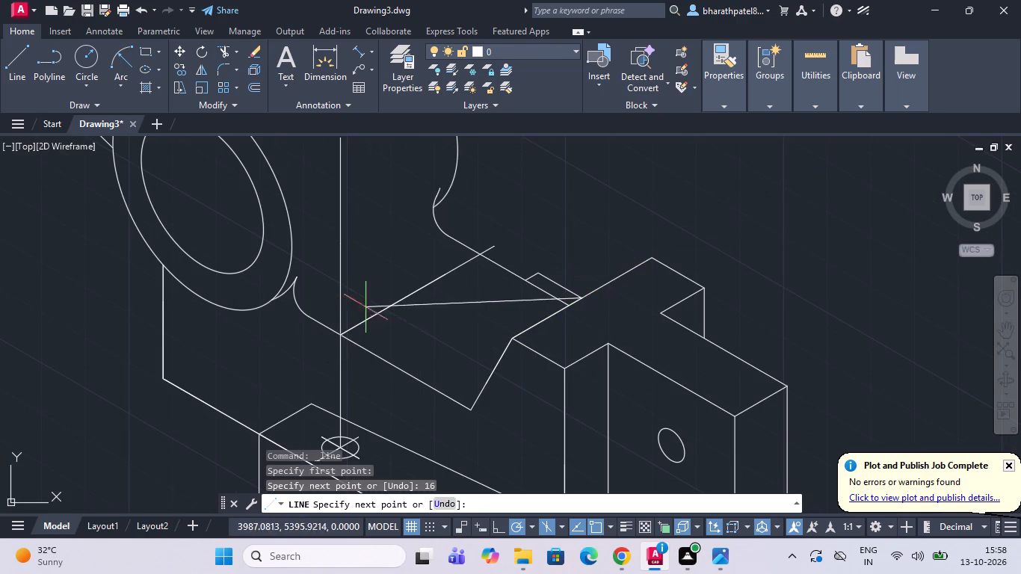
scroll(403, 280, "up", 2)
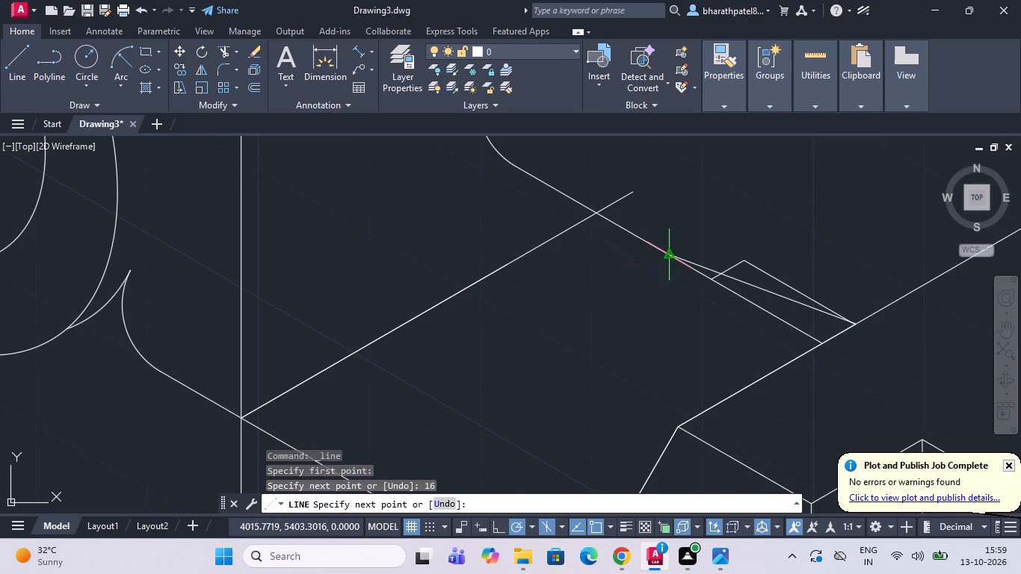
key("Escape")
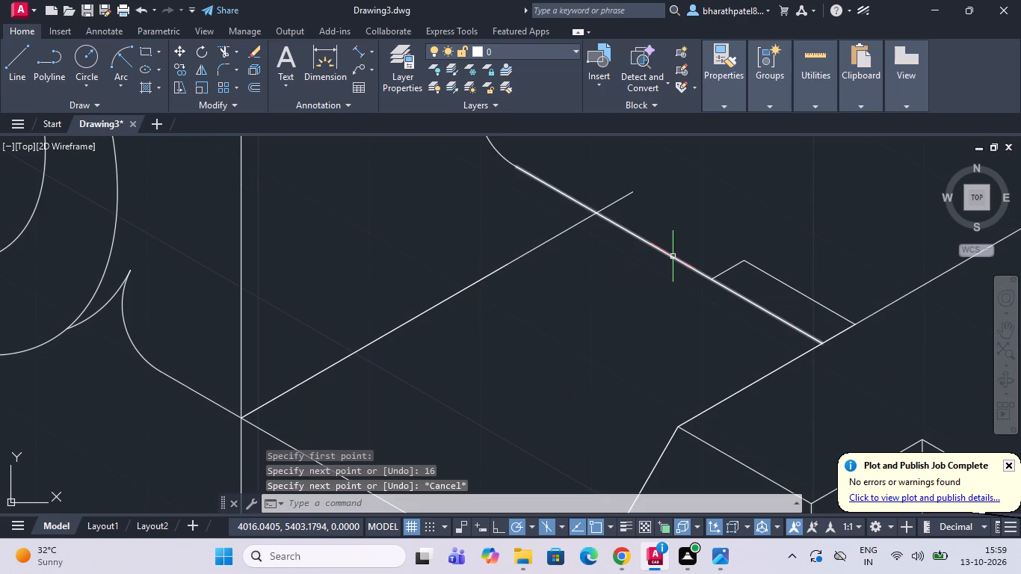
Draw a 29-unit vertical line upward from the midpoint of the bottom edge of the end block's narrow side face.
scroll(512, 156, "down", 2)
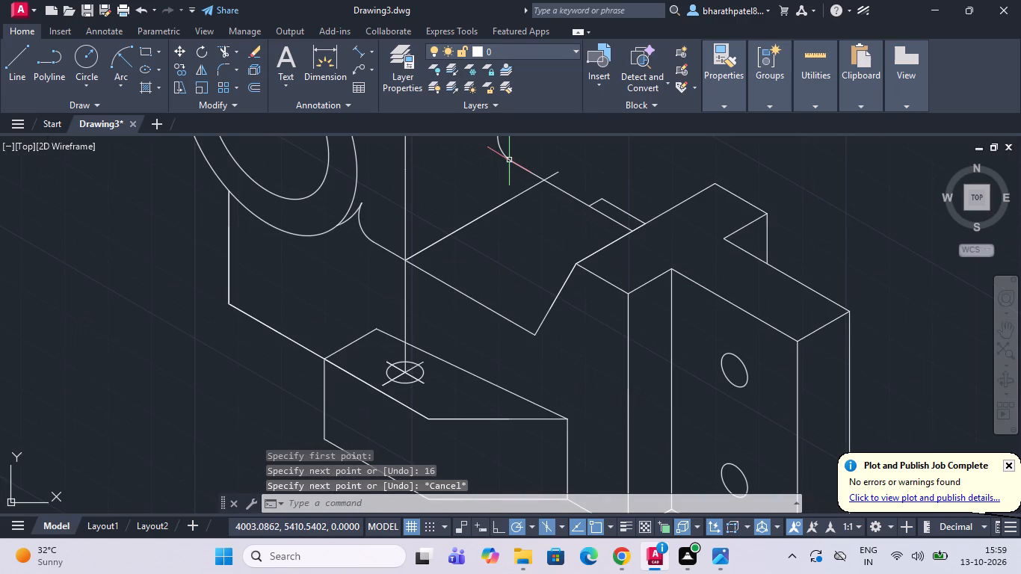
scroll(509, 160, "down", 2)
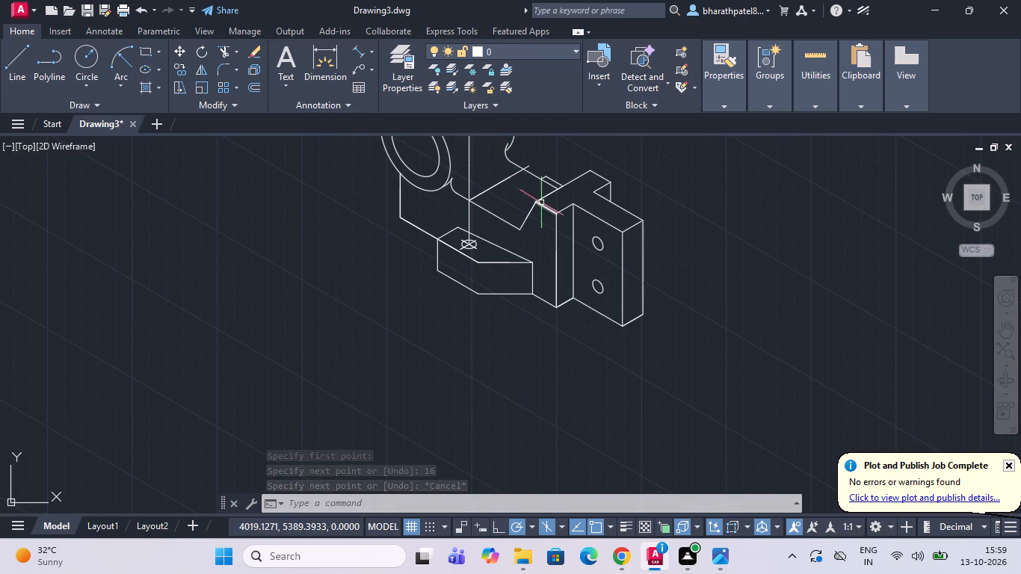
left_click(8, 62)
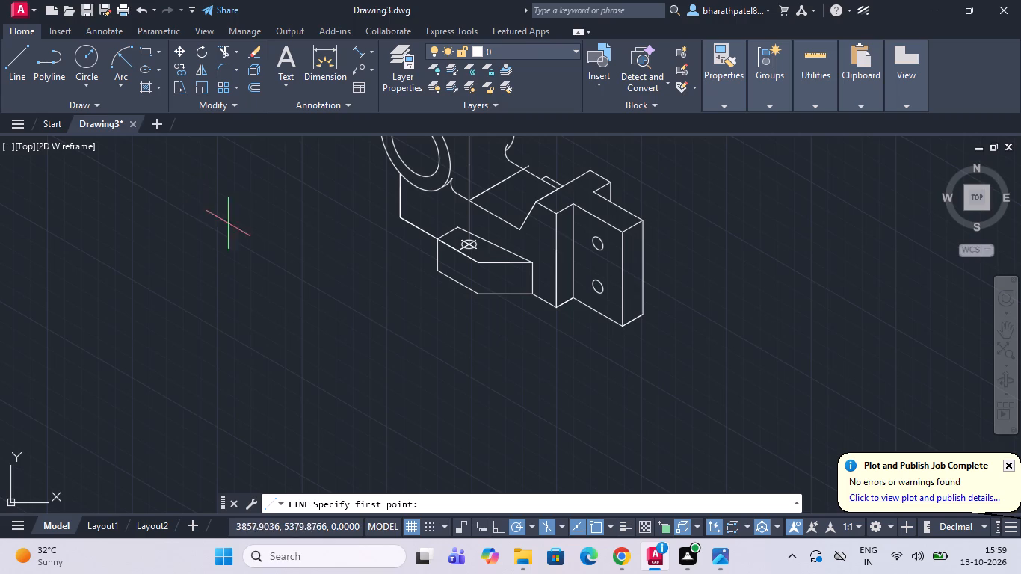
left_click(636, 318)
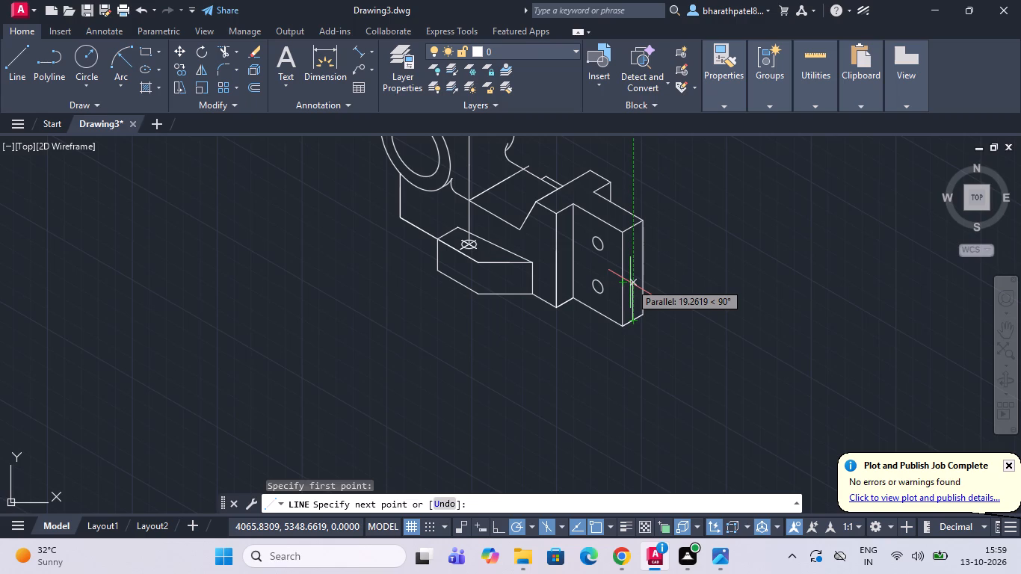
type("29")
key("Return")
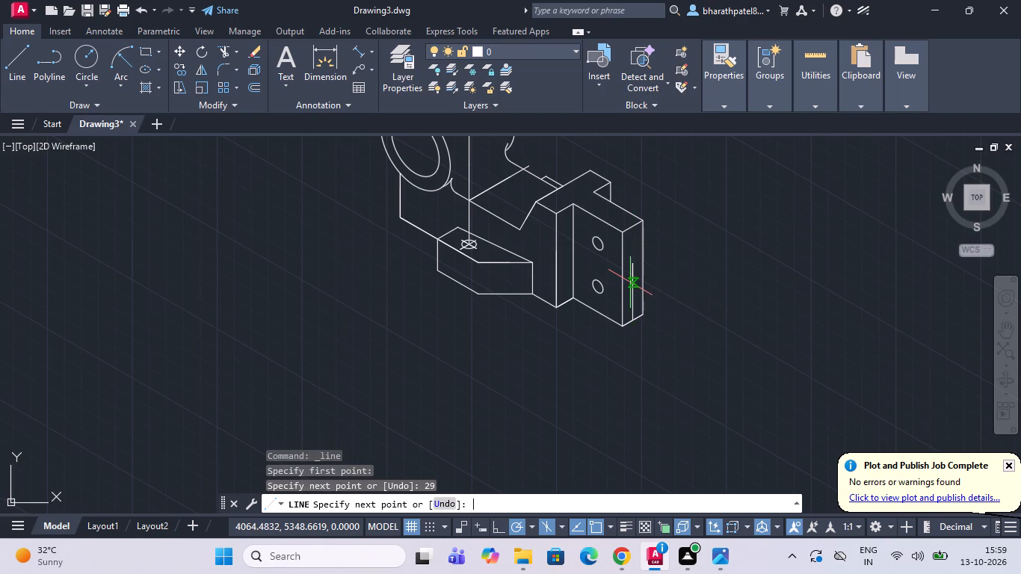
Continue from the vertical line's top end along 150° for about 91 units, crossing the arm's 30° construction line.
scroll(492, 199, "down", 1)
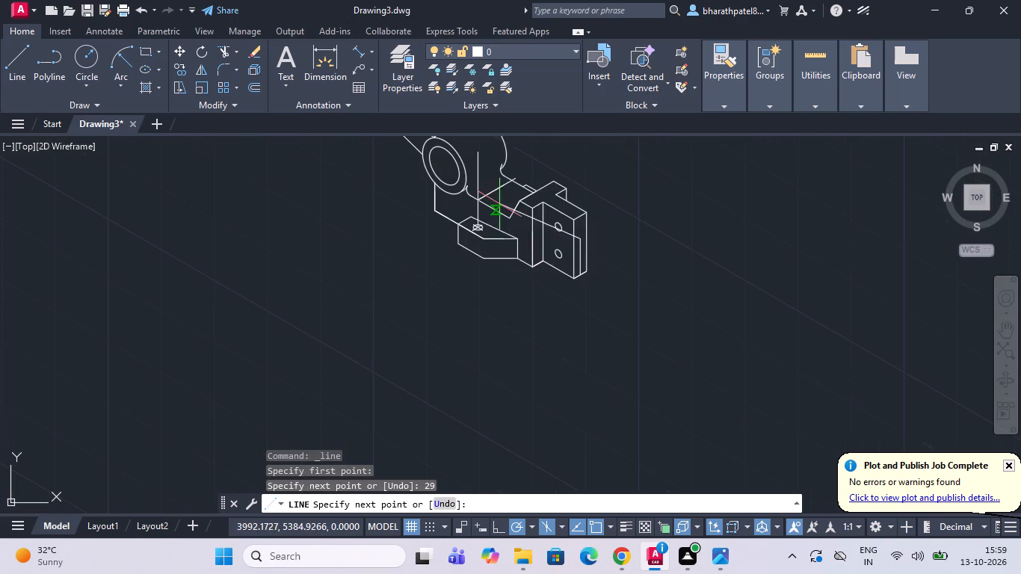
scroll(504, 179, "up", 2)
scroll(510, 199, "down", 4)
scroll(523, 206, "up", 3)
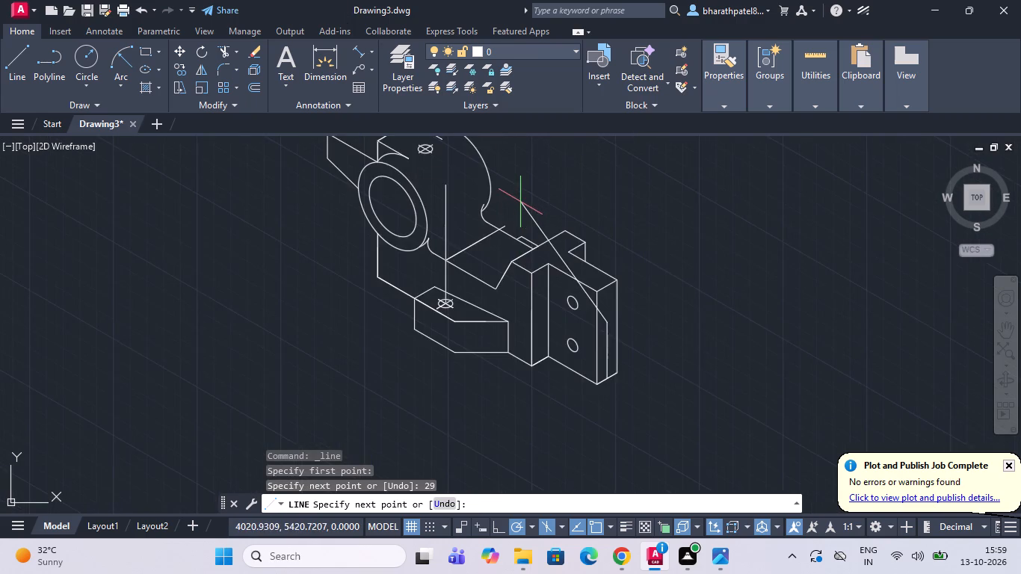
scroll(520, 202, "down", 2)
scroll(530, 194, "up", 1)
scroll(530, 198, "down", 2)
scroll(528, 186, "up", 3)
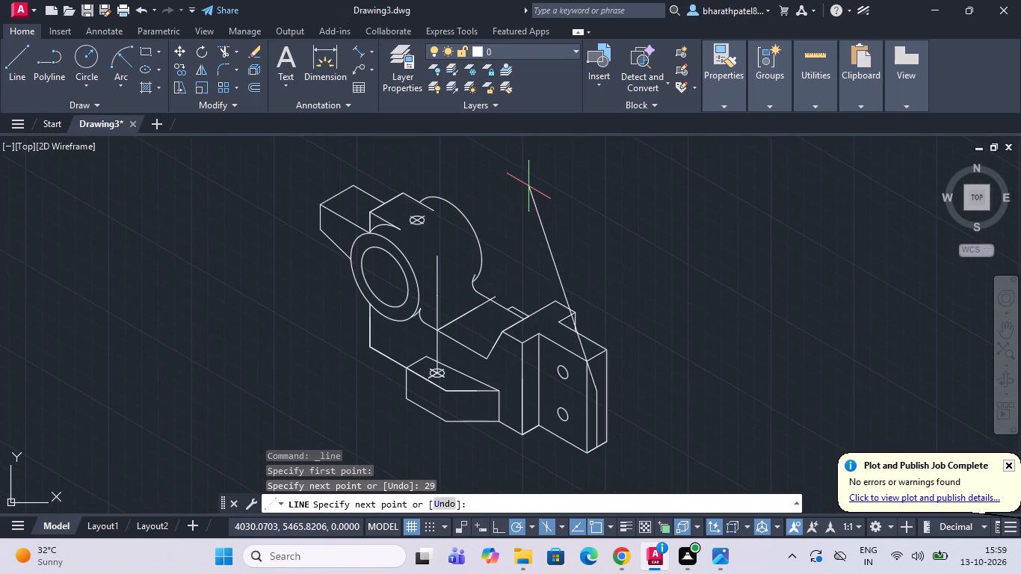
left_click(448, 300)
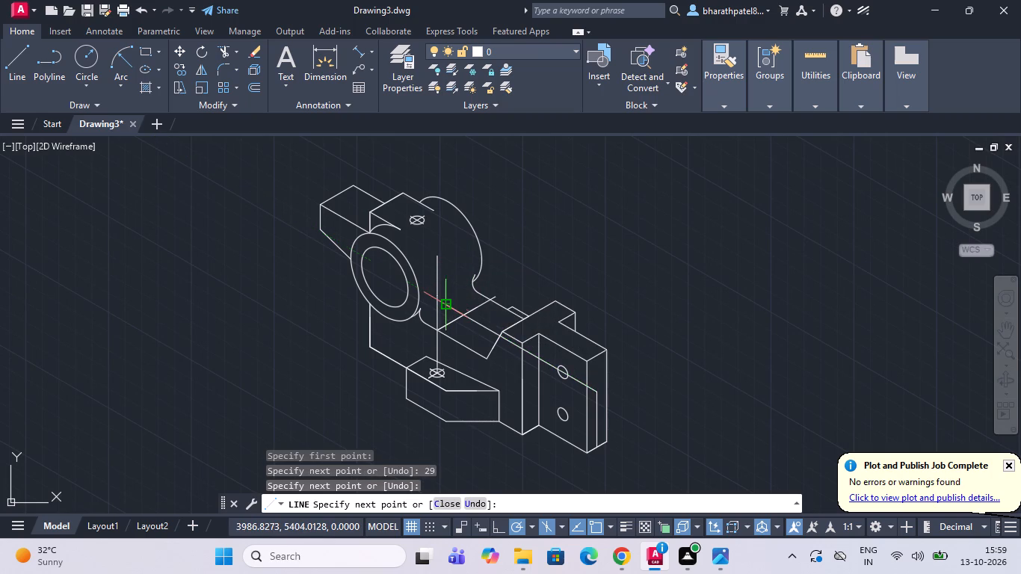
key("Escape")
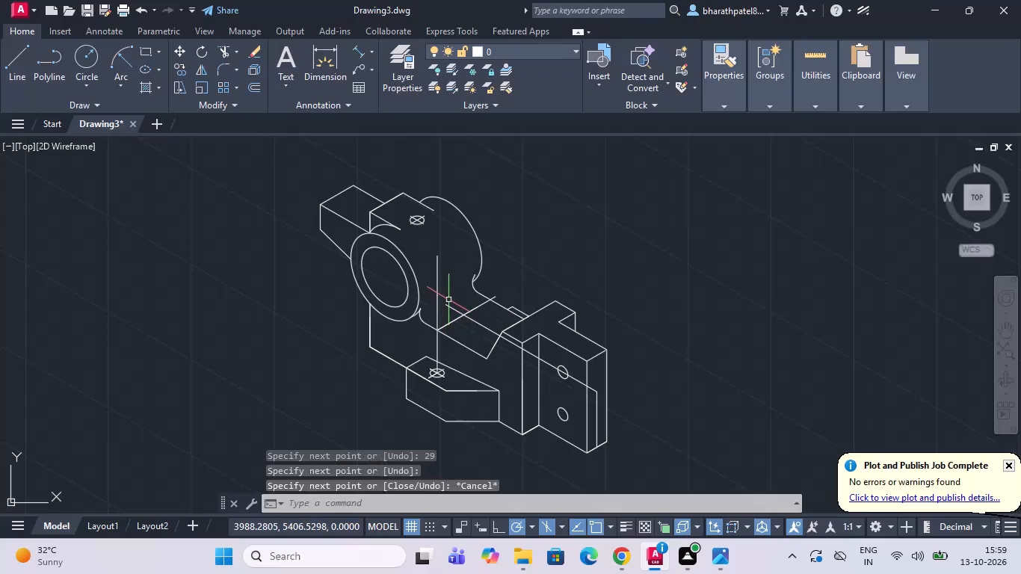
Trim away the 150° line's segments across the end block and its upper hole, and remove the 29-unit vertical line.
scroll(460, 271, "up", 3)
scroll(460, 272, "down", 2)
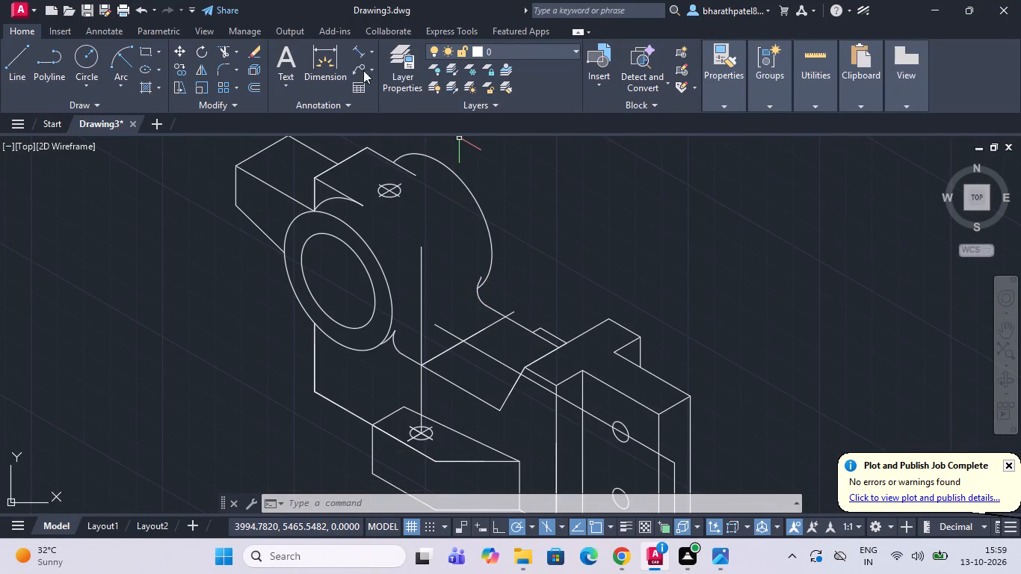
left_click_drag(224, 46, 247, 82)
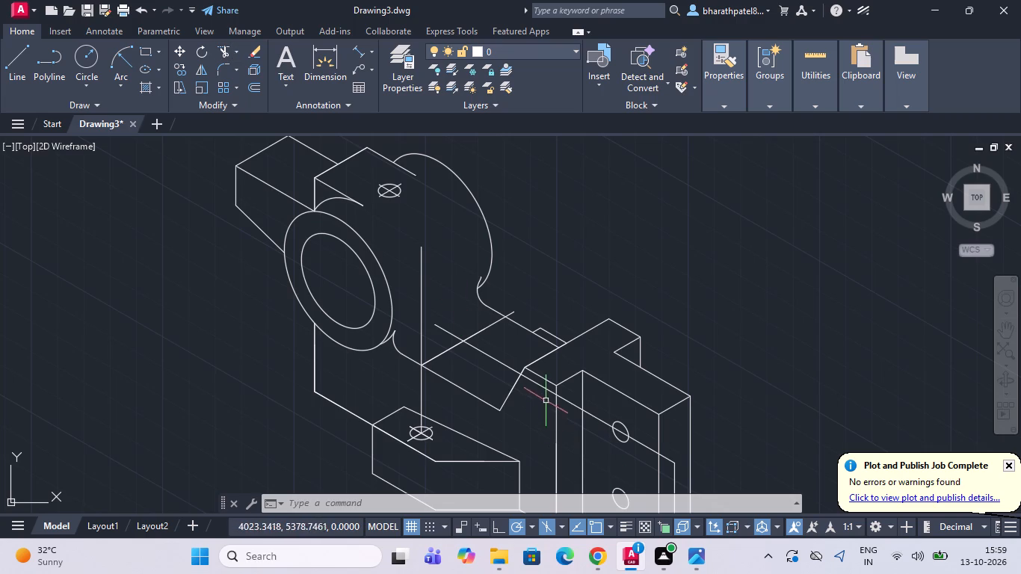
left_click(225, 55)
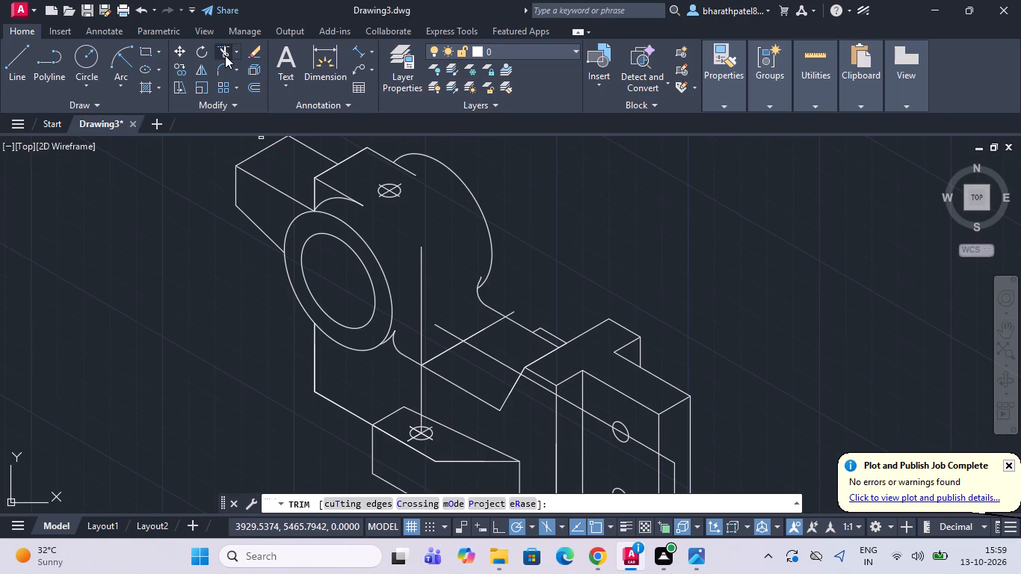
left_click(541, 388)
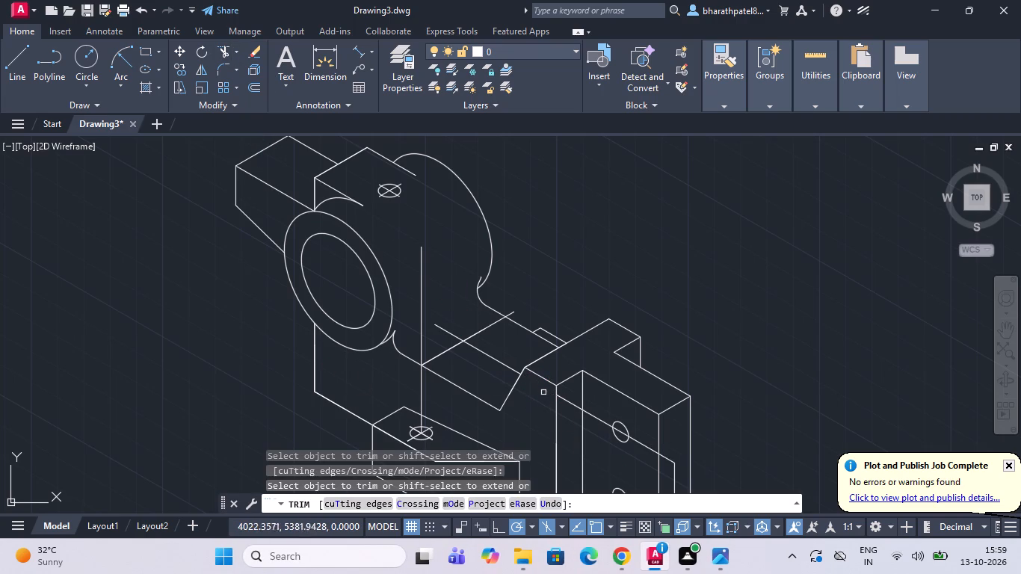
left_click(567, 401)
left_click(601, 420)
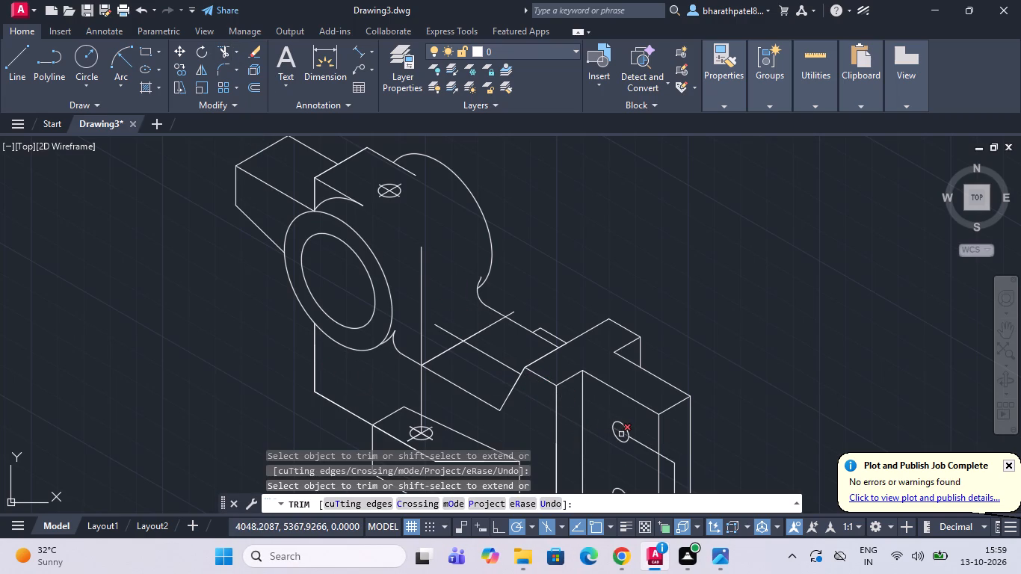
left_click(623, 434)
left_click(643, 444)
left_click(671, 458)
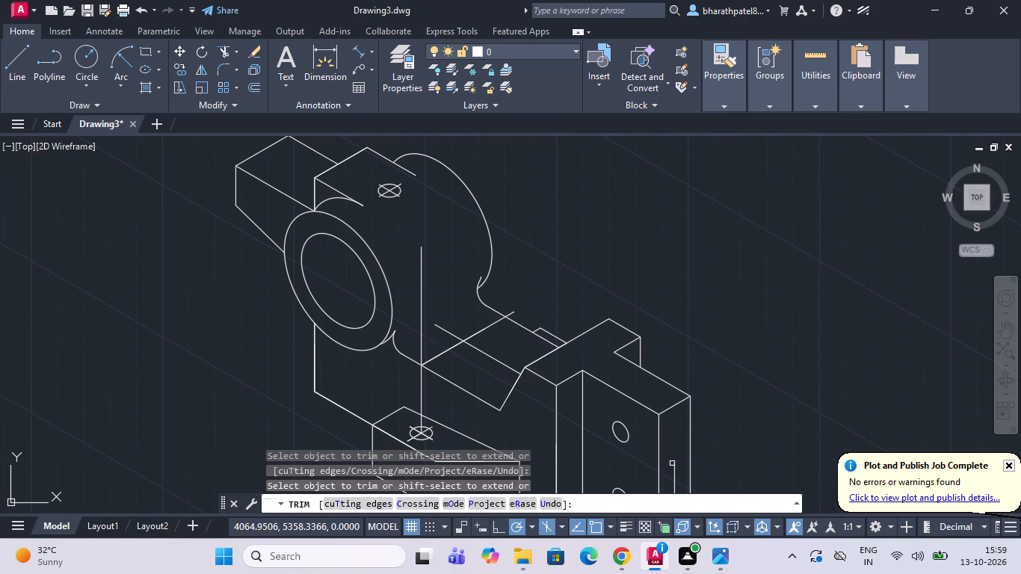
left_click(673, 464)
Trim the 30° construction line's overhang past the arm's rear edge and the upper end of the vertical construction line.
scroll(676, 442, "down", 3)
scroll(638, 415, "up", 3)
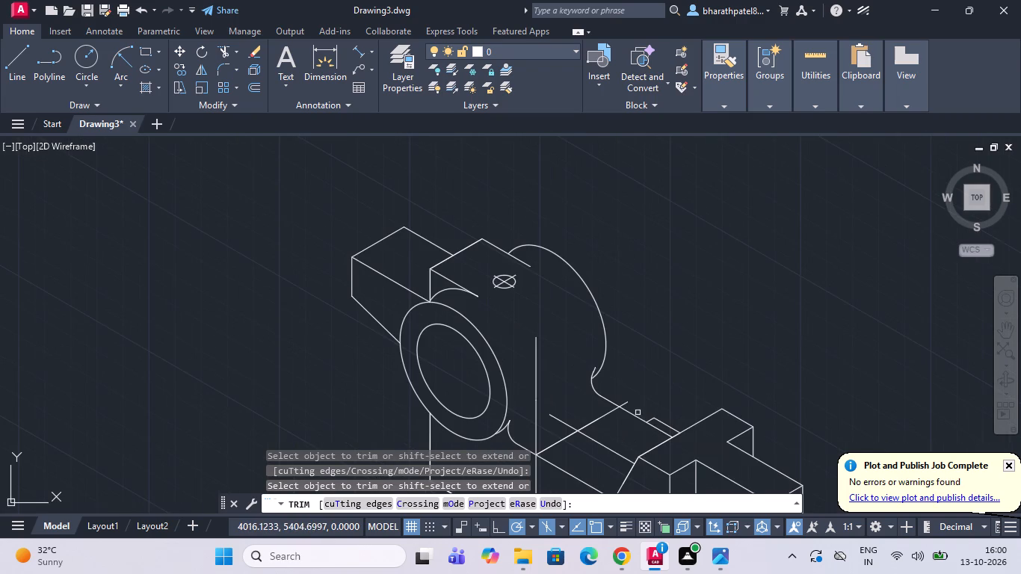
left_click(624, 403)
scroll(635, 387, "down", 2)
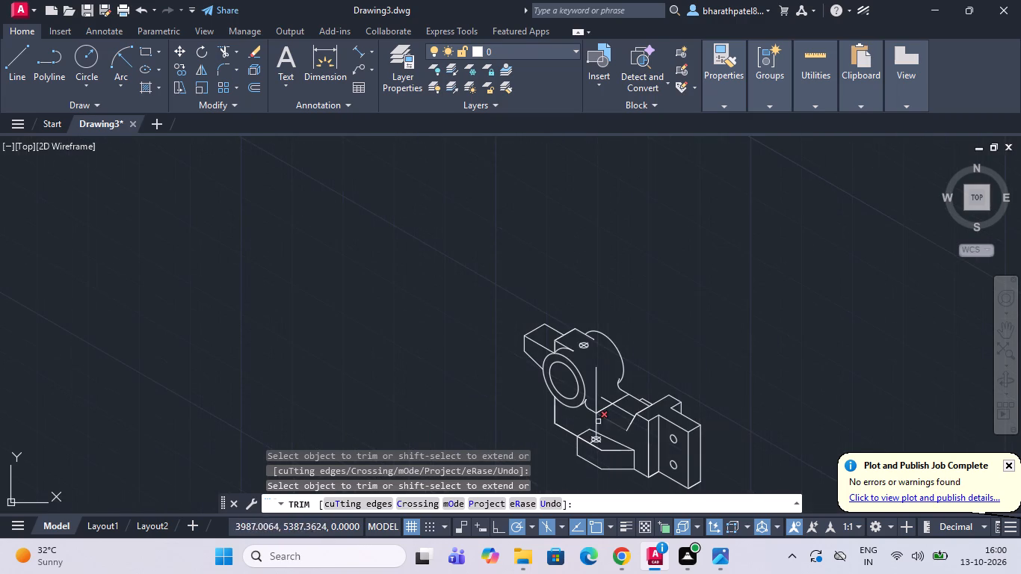
left_click(594, 384)
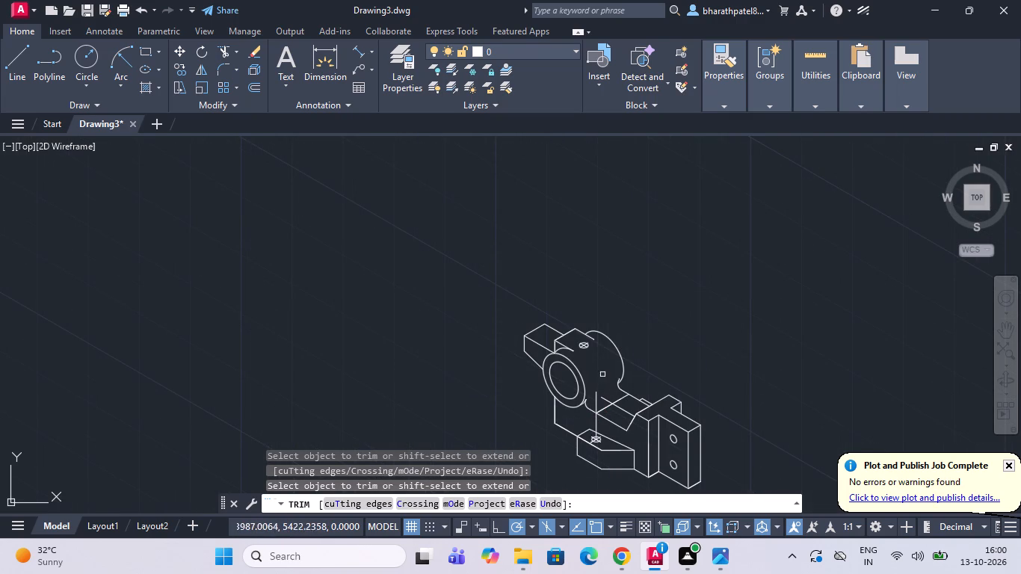
scroll(618, 403, "up", 3)
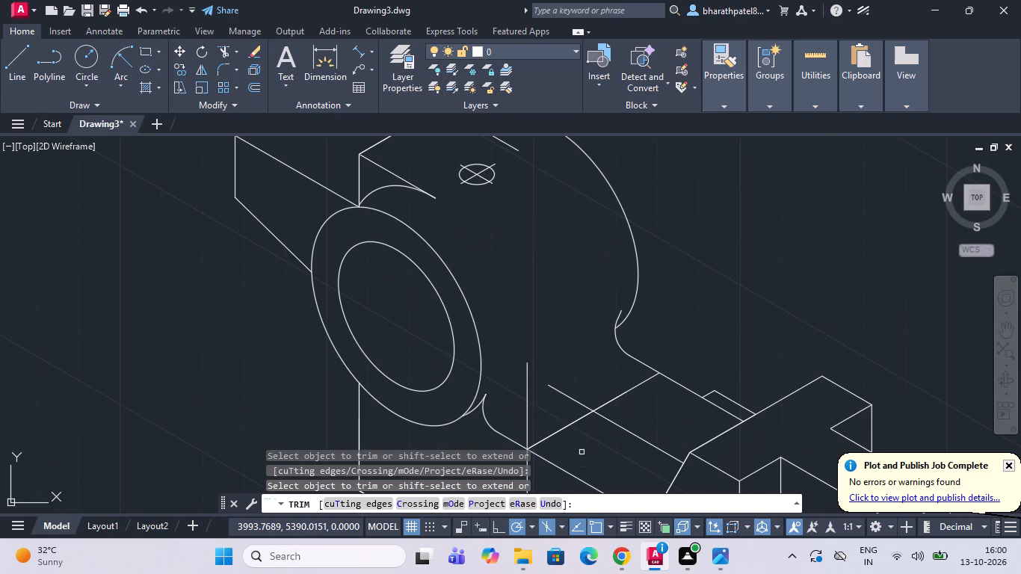
scroll(581, 447, "up", 2)
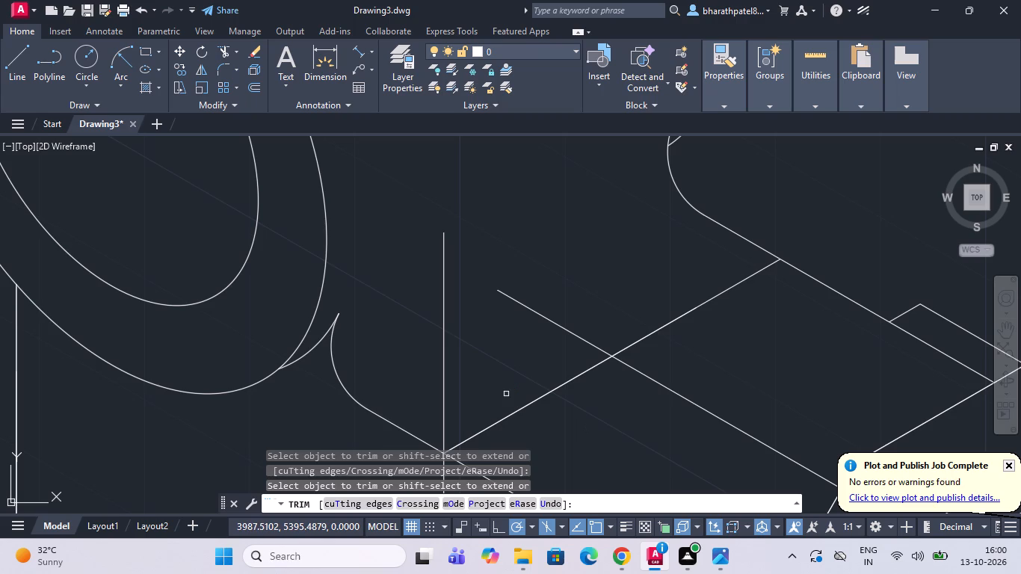
key("Escape")
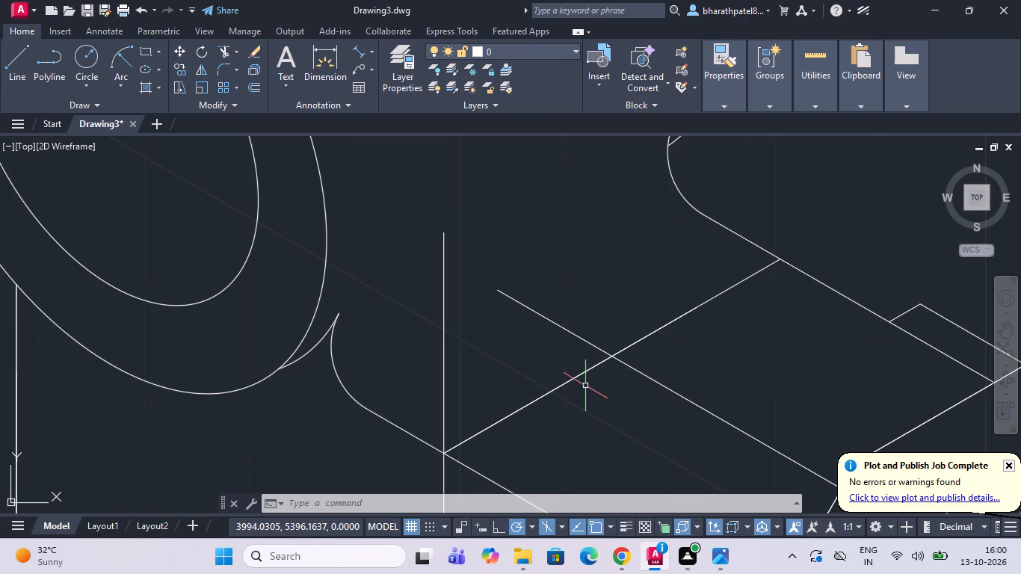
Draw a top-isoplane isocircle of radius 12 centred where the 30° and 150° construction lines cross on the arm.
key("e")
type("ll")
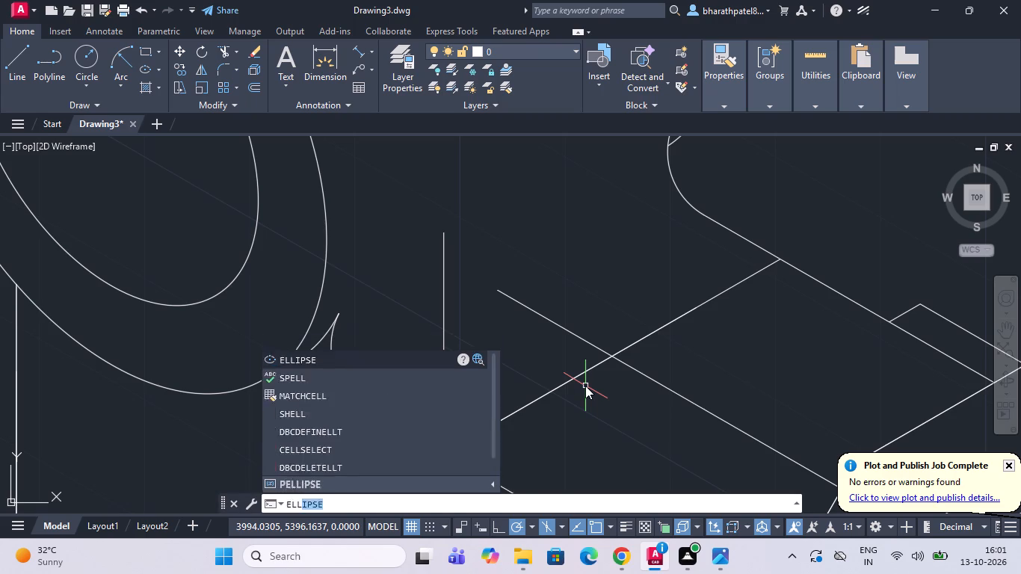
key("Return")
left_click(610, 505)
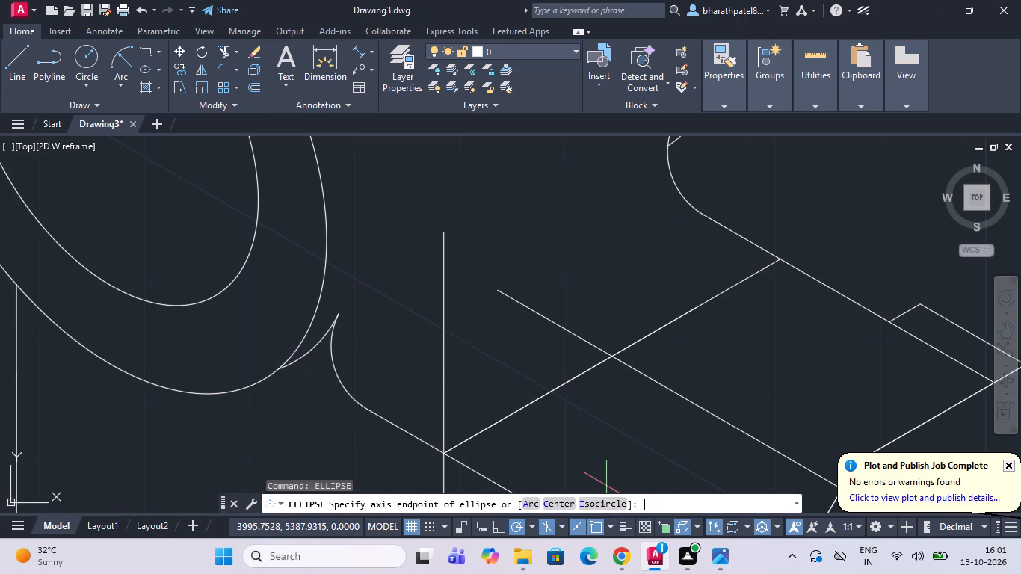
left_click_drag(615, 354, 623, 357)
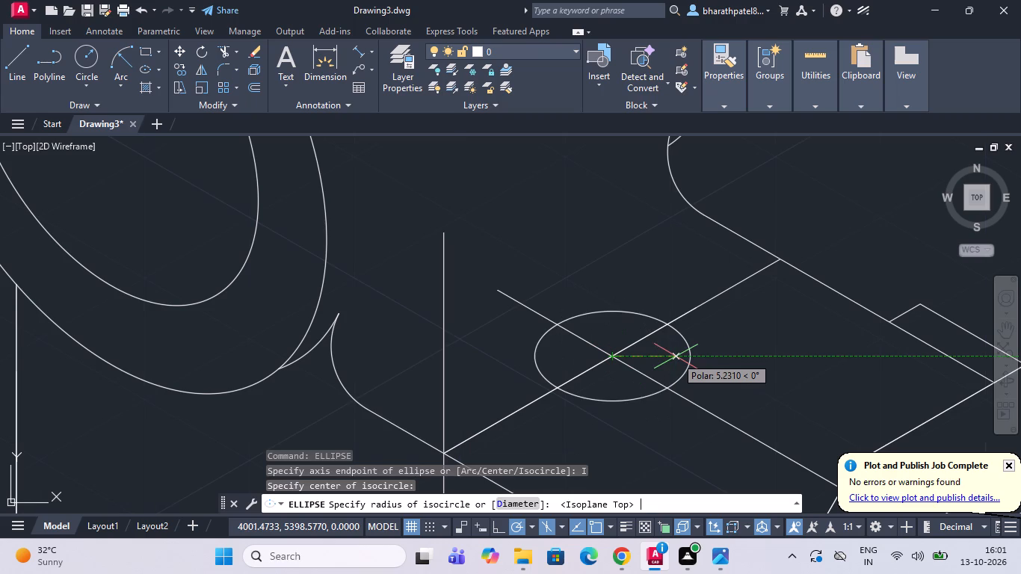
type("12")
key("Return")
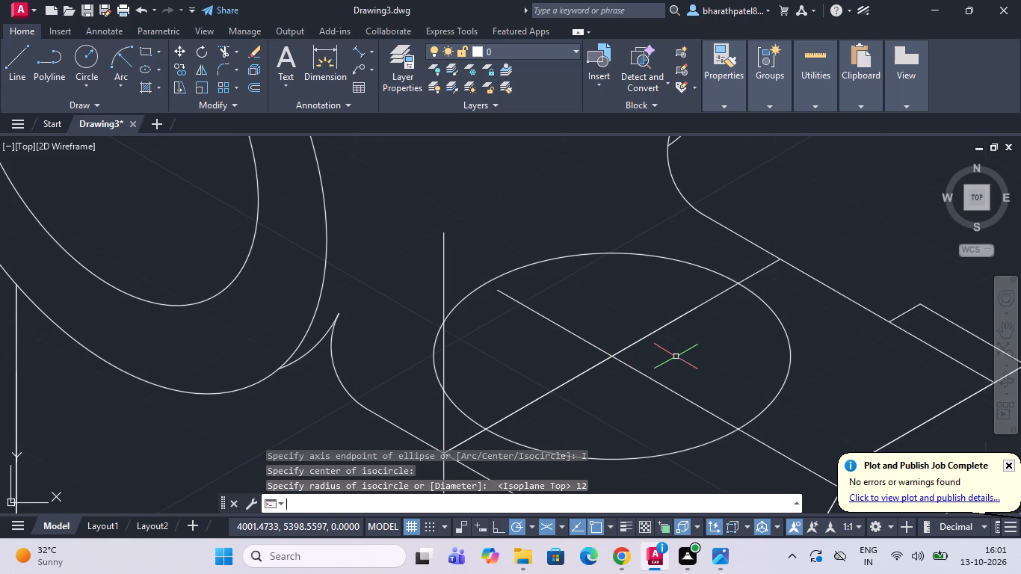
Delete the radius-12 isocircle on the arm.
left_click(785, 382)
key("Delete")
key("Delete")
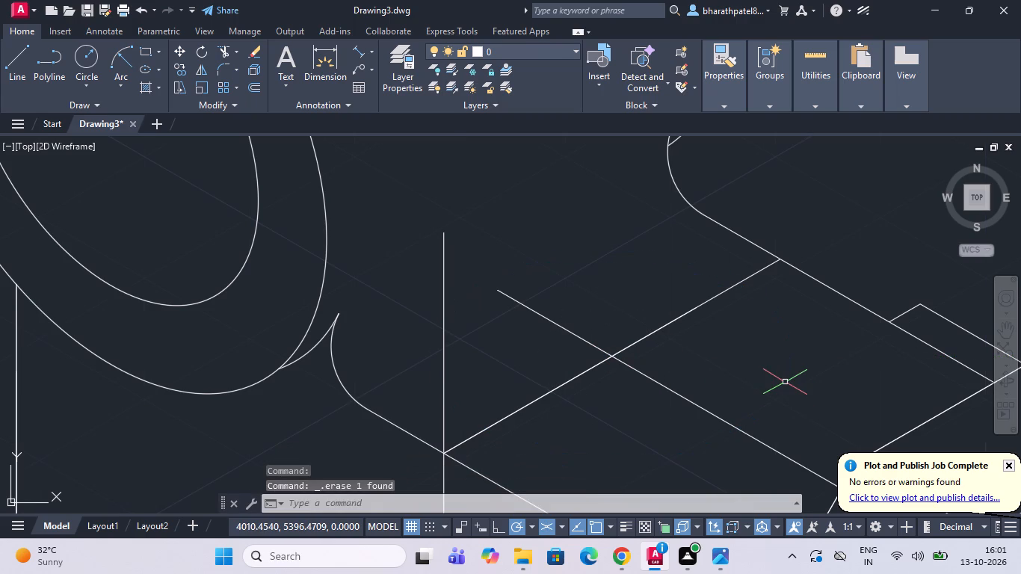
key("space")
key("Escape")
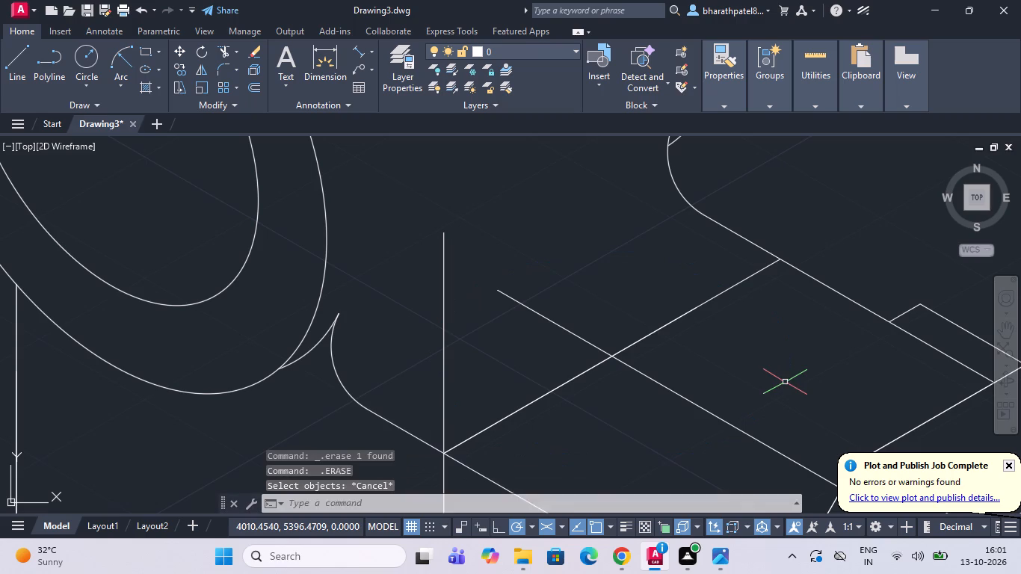
Draw a top-isoplane isocircle of diameter 12 centred where the 30° and 150° construction lines cross on the arm.
type("ell")
key("Return")
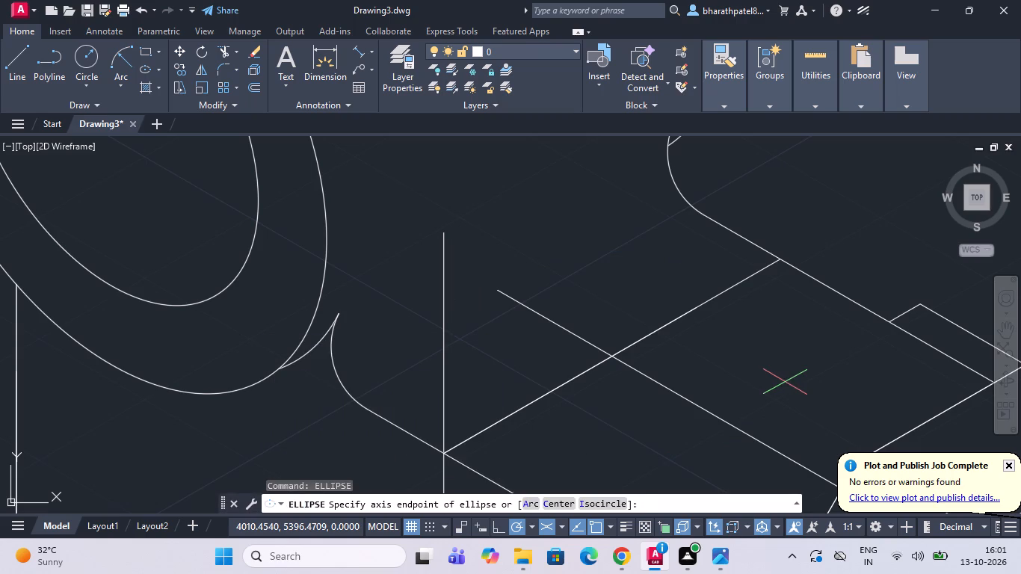
left_click(593, 504)
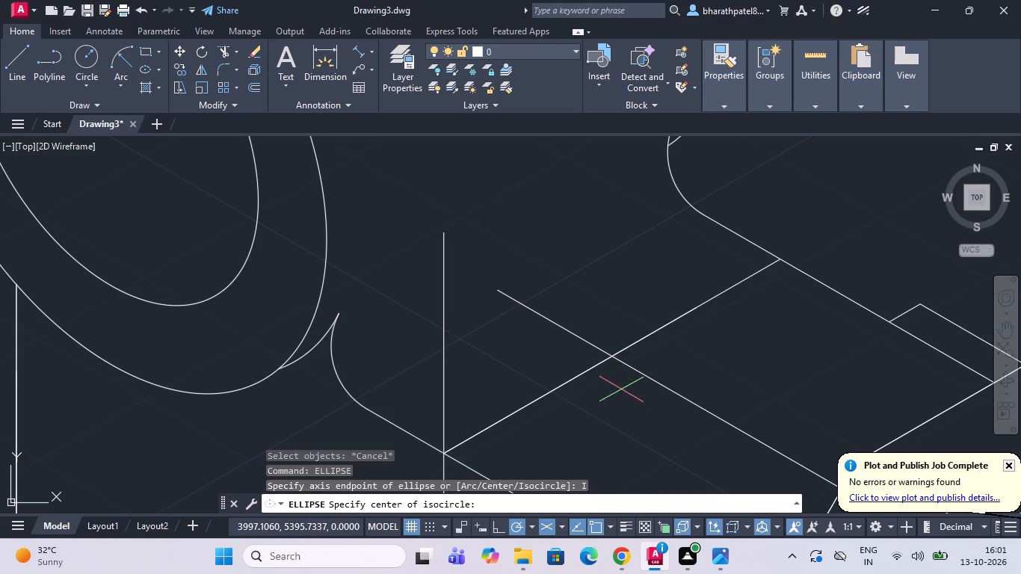
left_click_drag(608, 354, 615, 353)
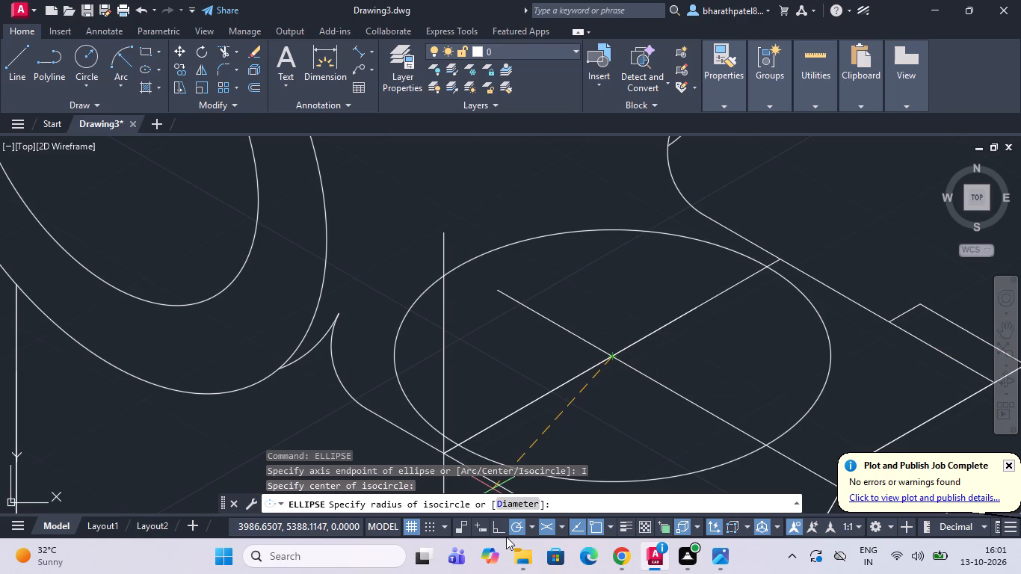
left_click(519, 505)
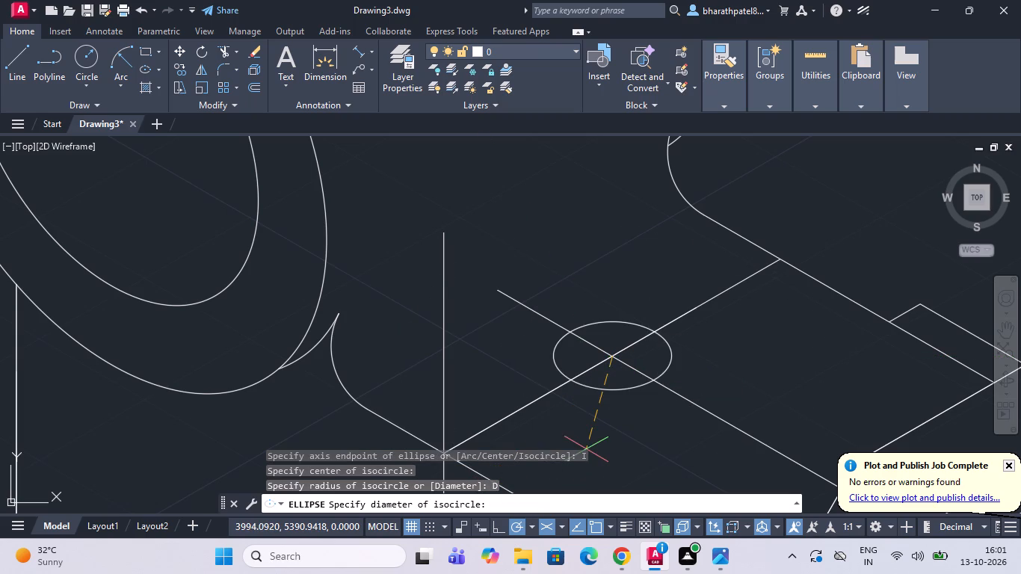
type("12")
key("Return")
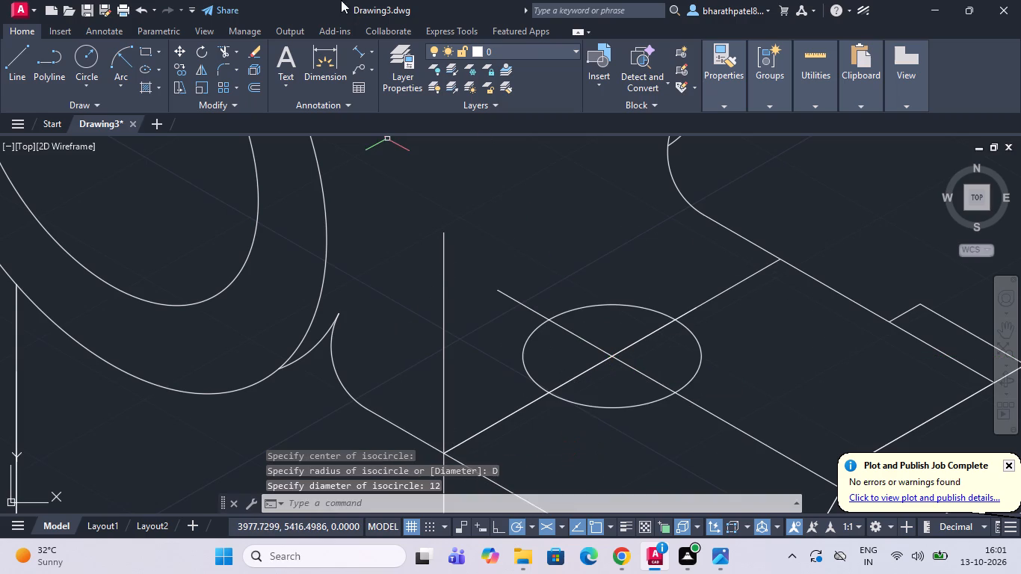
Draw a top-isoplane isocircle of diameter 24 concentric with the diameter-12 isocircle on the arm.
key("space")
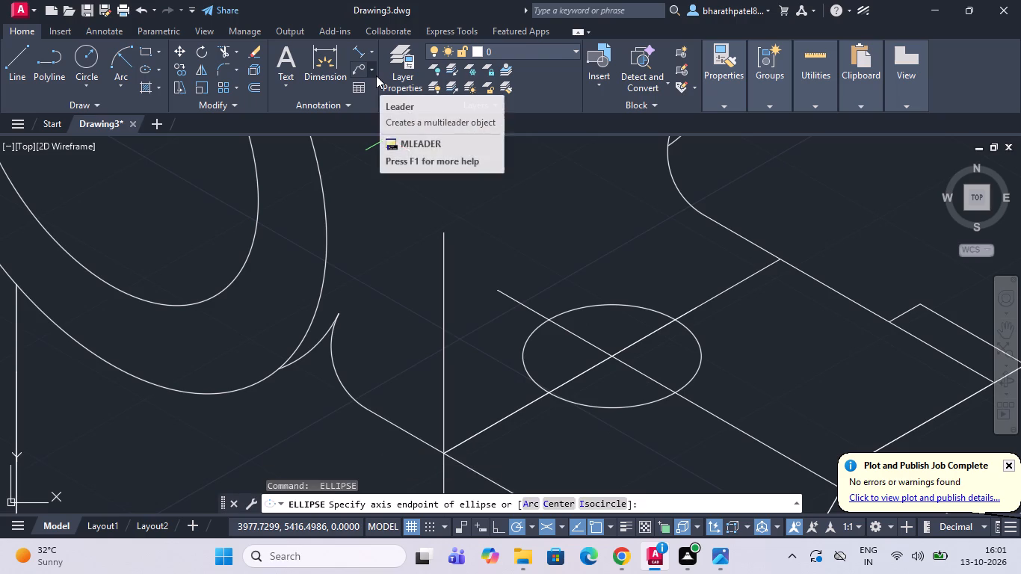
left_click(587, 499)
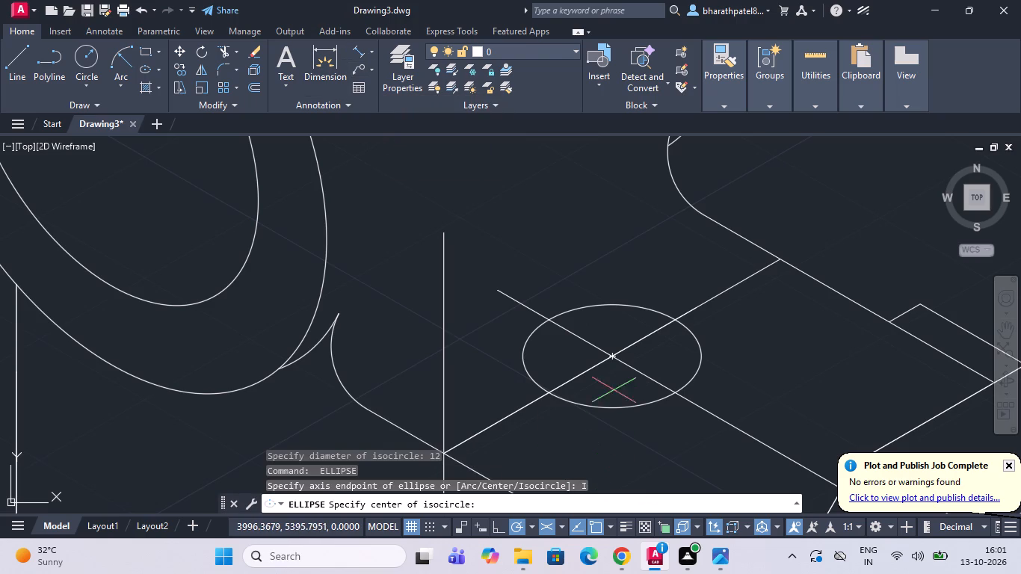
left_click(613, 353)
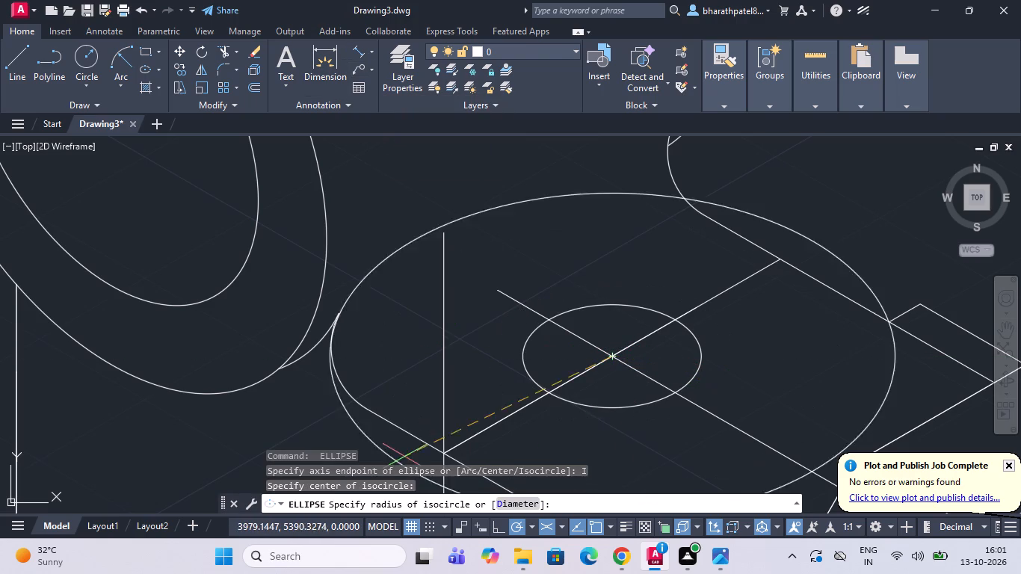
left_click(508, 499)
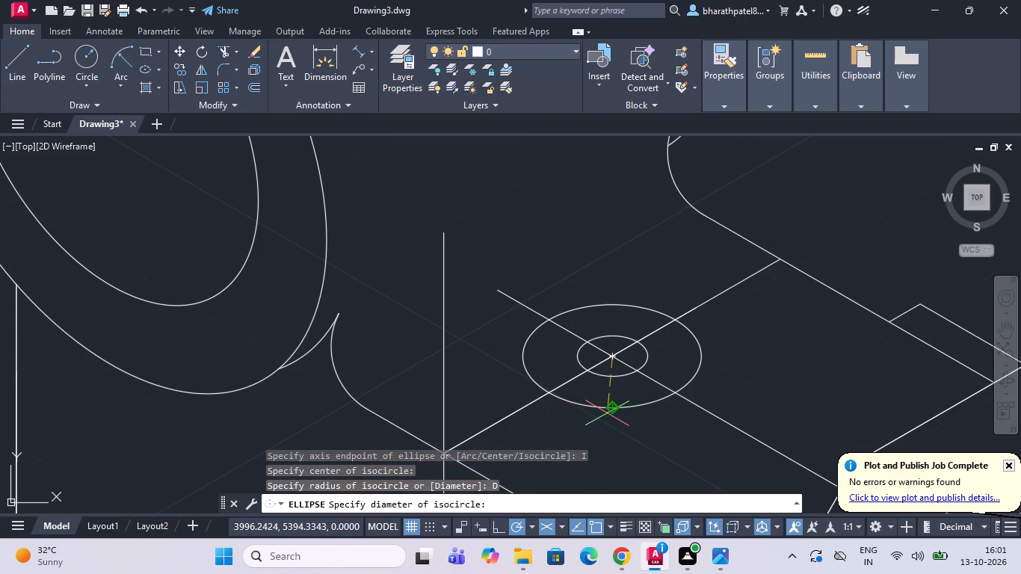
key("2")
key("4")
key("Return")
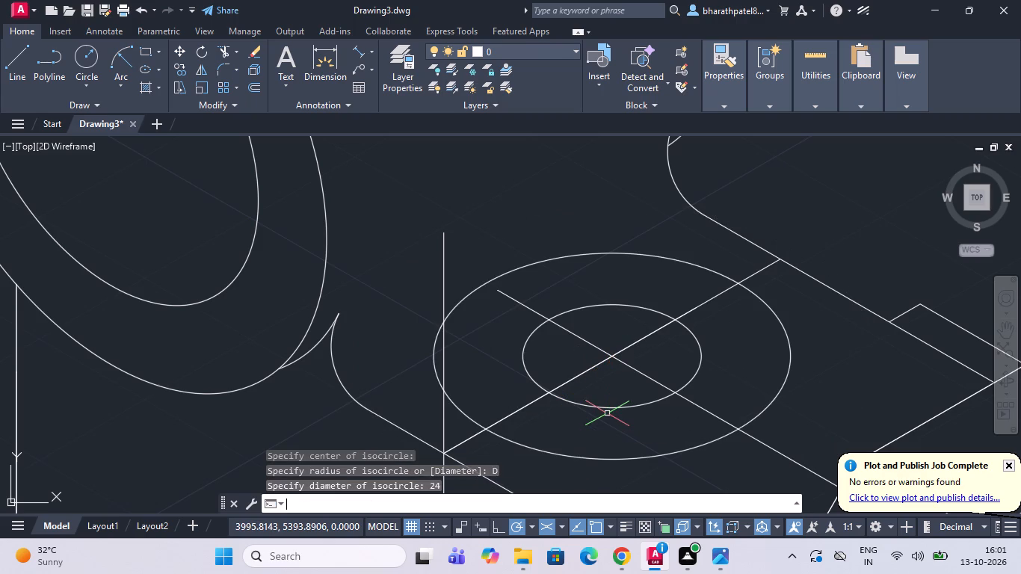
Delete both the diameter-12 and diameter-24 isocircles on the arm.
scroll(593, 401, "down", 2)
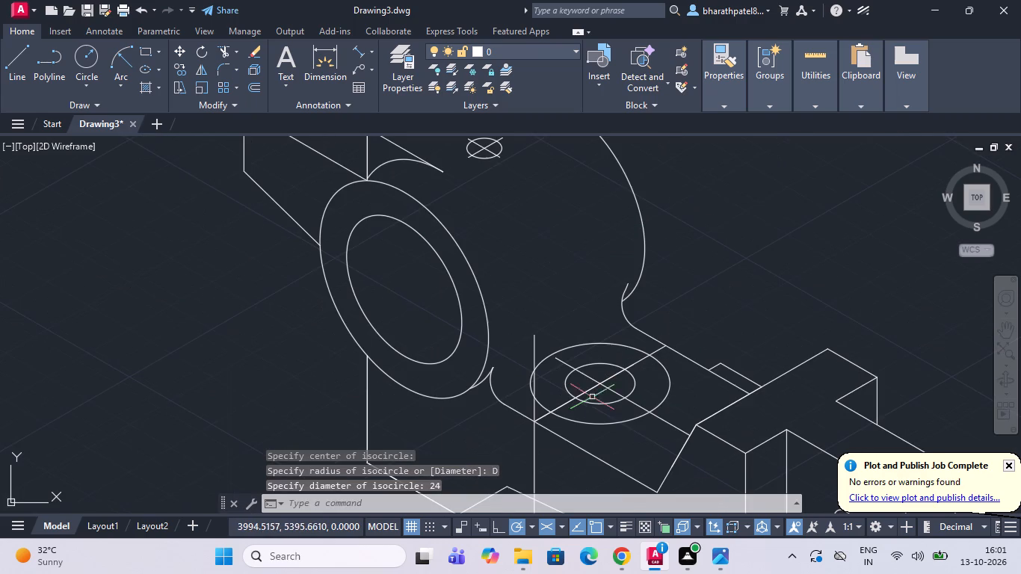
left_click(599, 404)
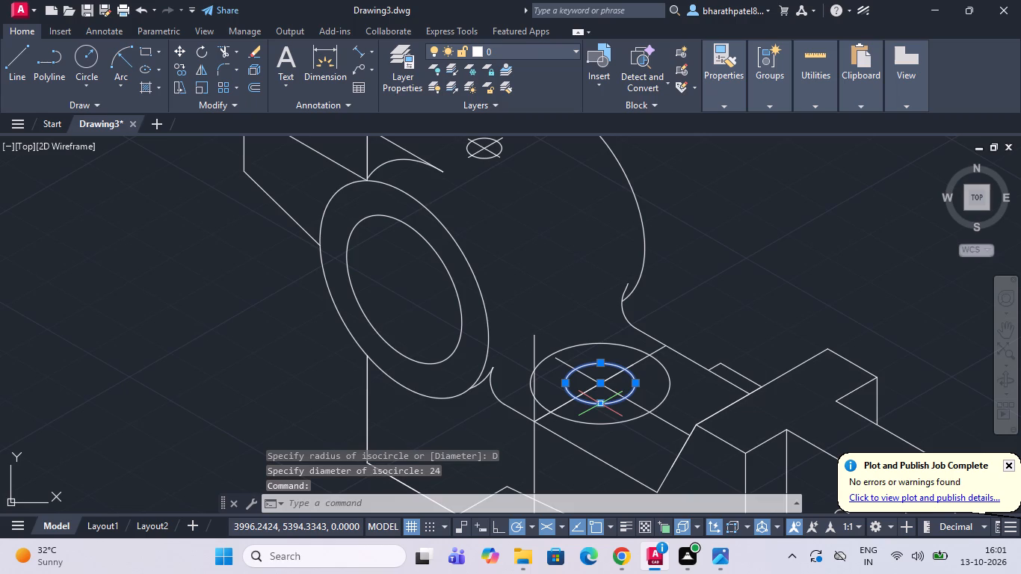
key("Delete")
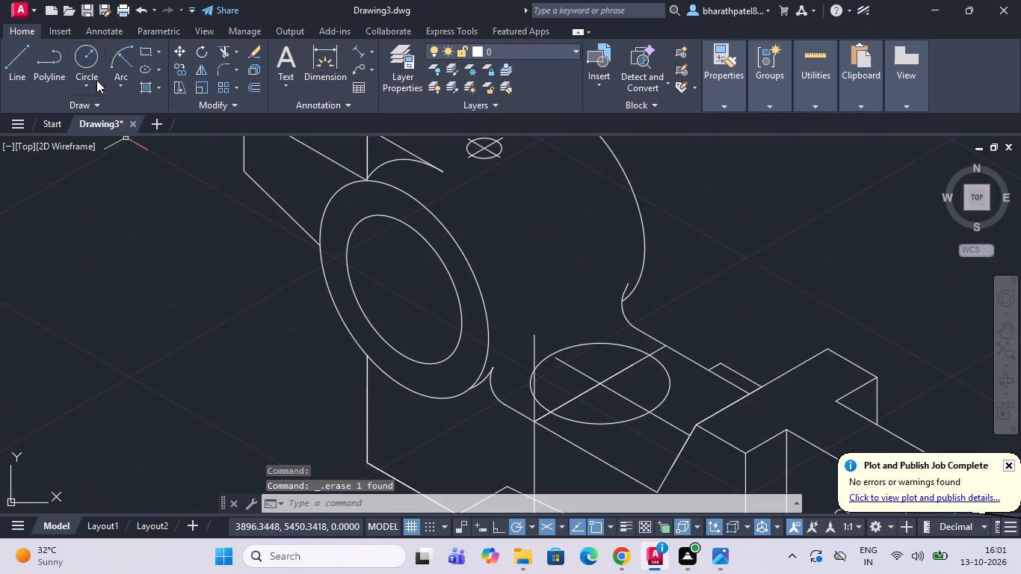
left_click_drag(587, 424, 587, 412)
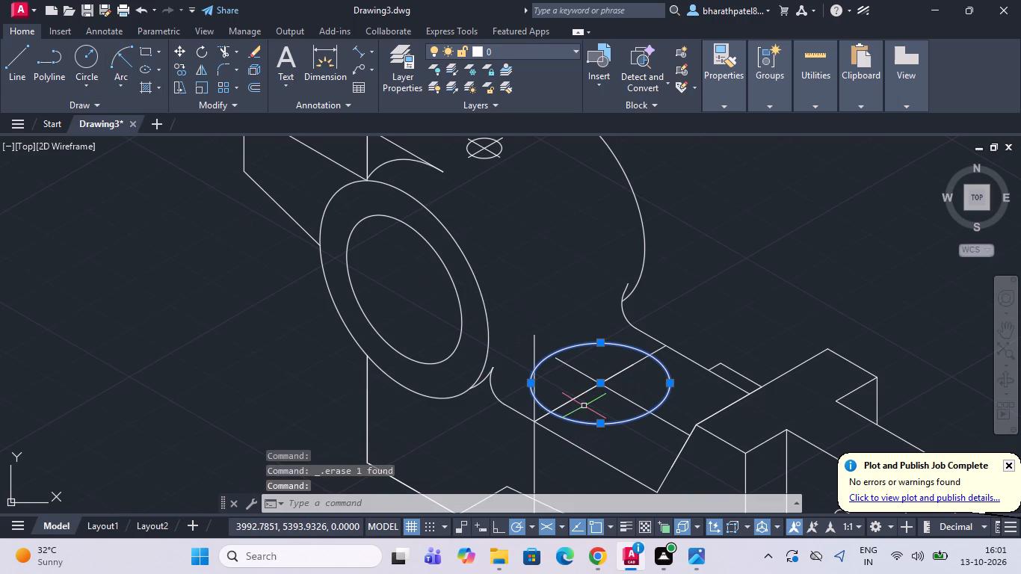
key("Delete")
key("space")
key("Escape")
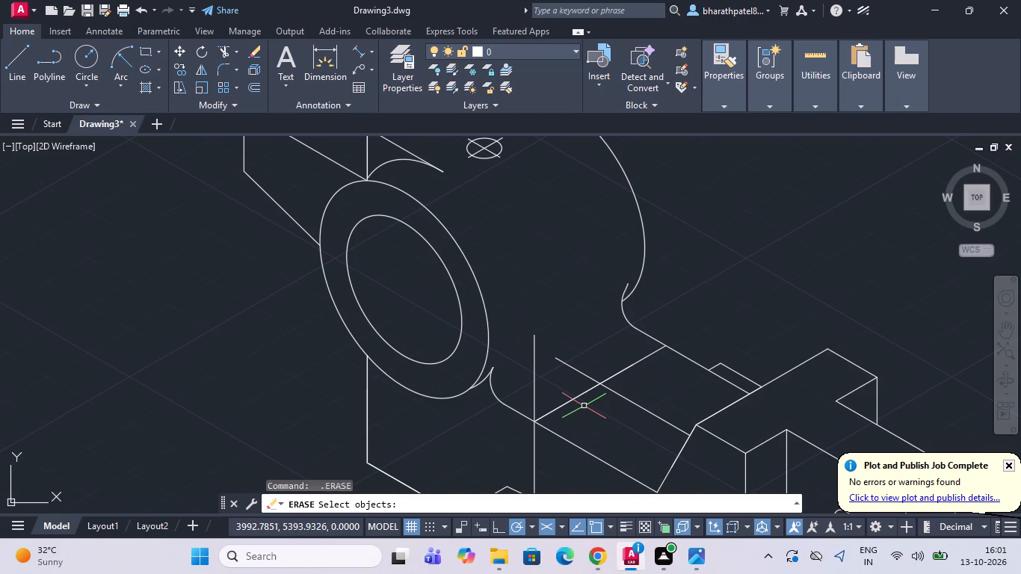
Draw a top-isoplane isocircle of diameter 12 centred where the 30° and 150° construction lines cross on the arm.
type("ell")
key("Return")
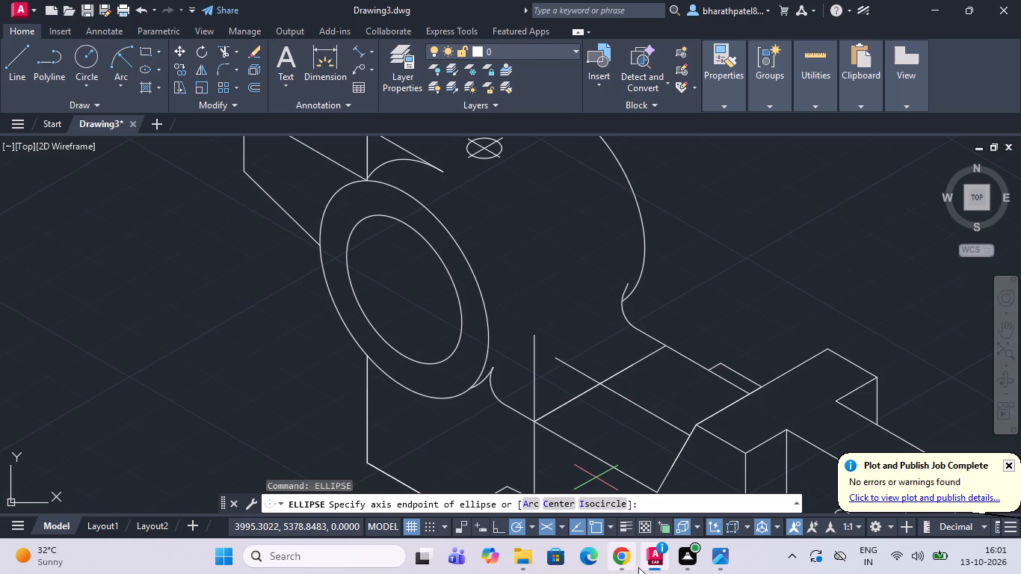
left_click(610, 501)
scroll(604, 382, "up", 3)
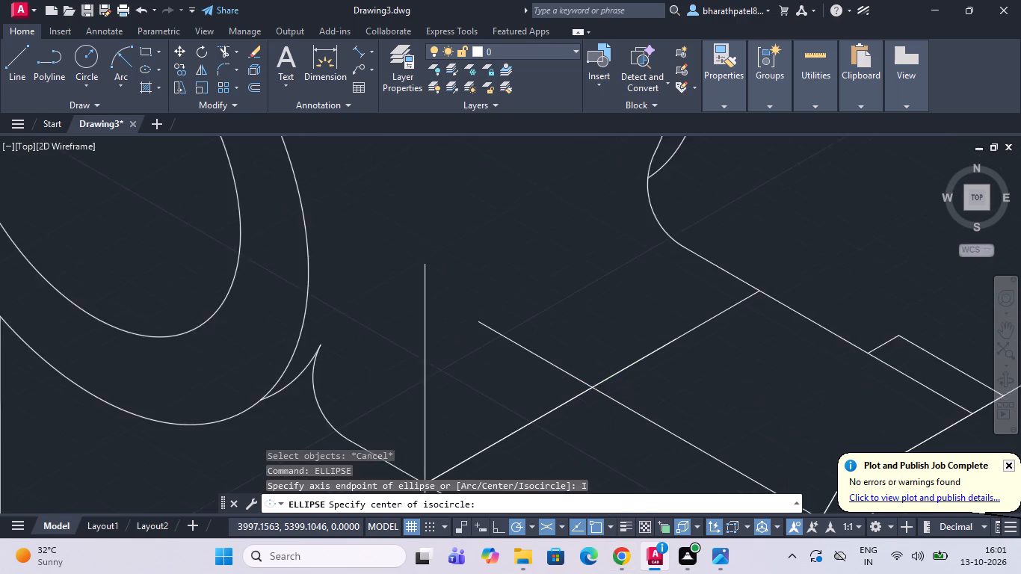
left_click_drag(582, 391, 588, 392)
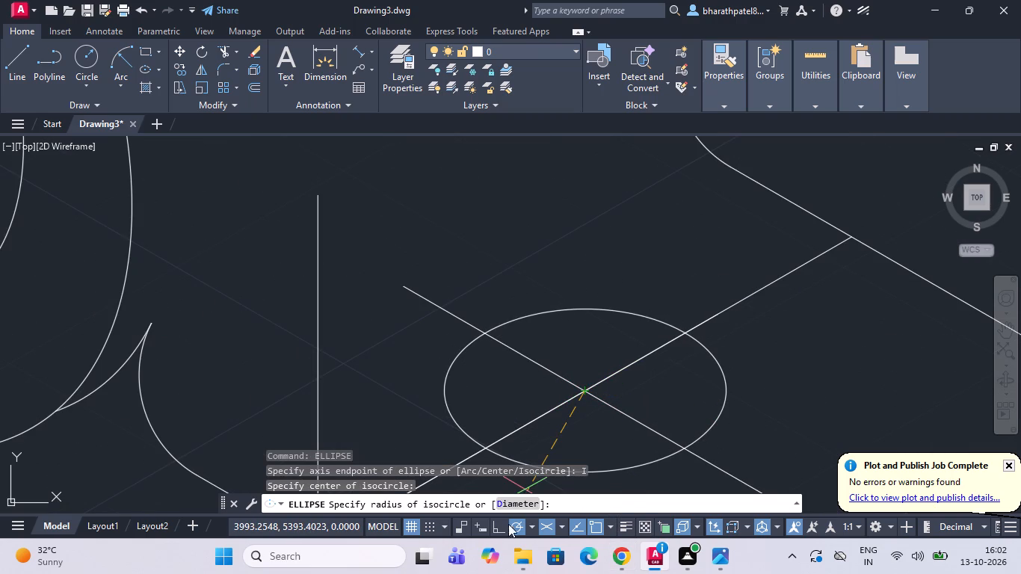
left_click(516, 505)
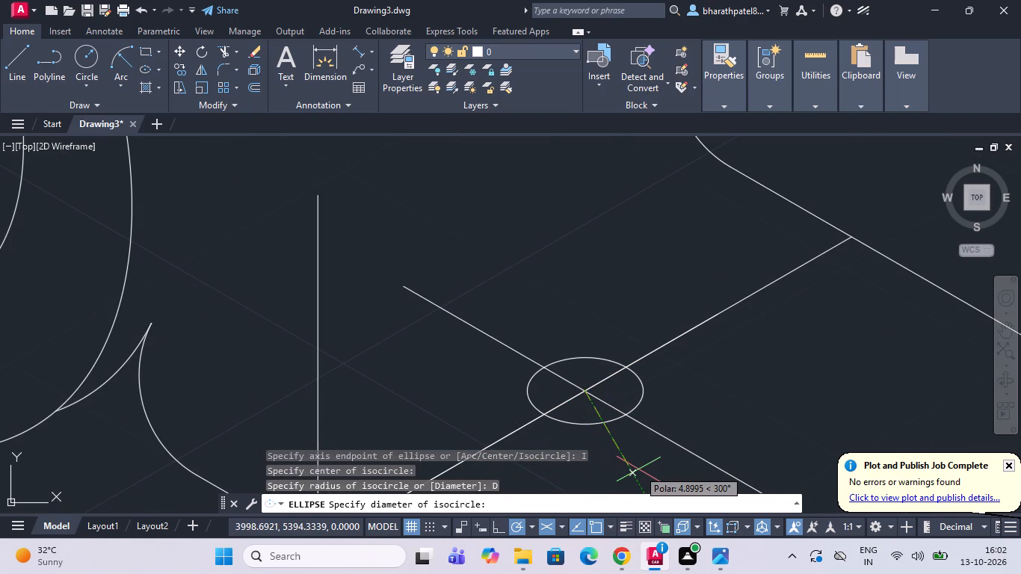
type("12")
key("Return")
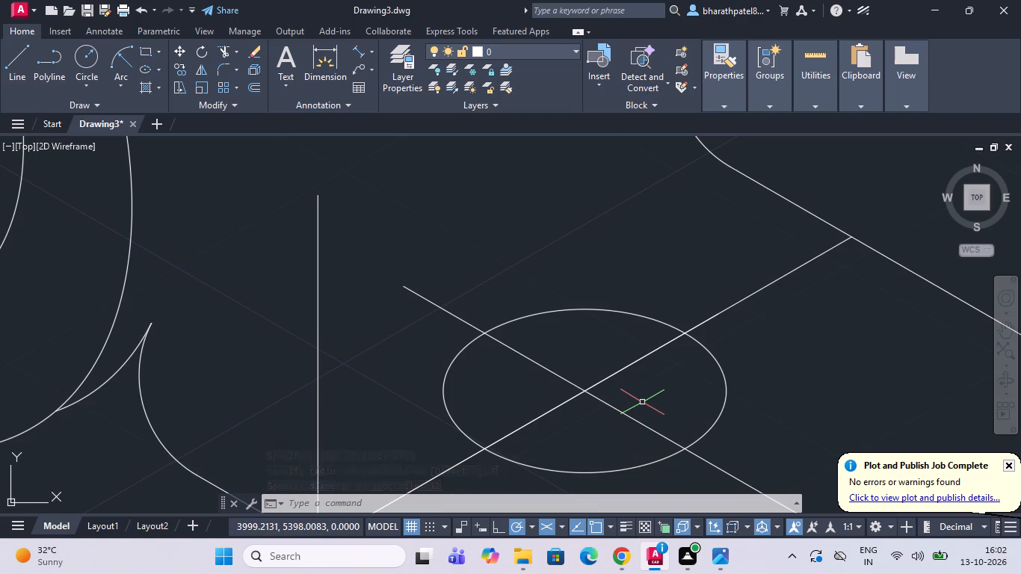
Draw a top-isoplane isocircle of diameter 25 concentric with the diameter-12 isocircle on the arm.
scroll(644, 399, "down", 2)
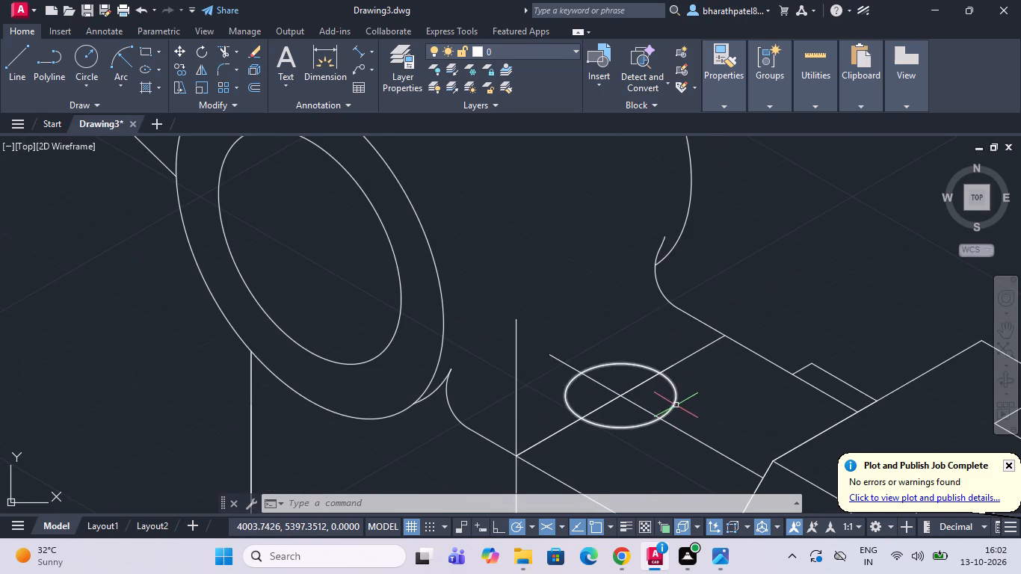
key("space")
left_click(605, 505)
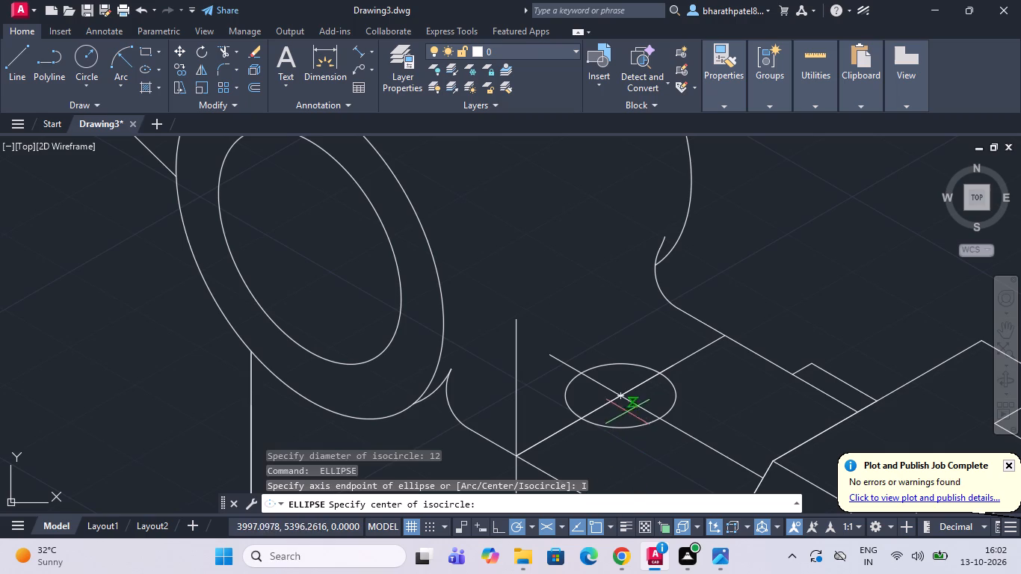
left_click(620, 394)
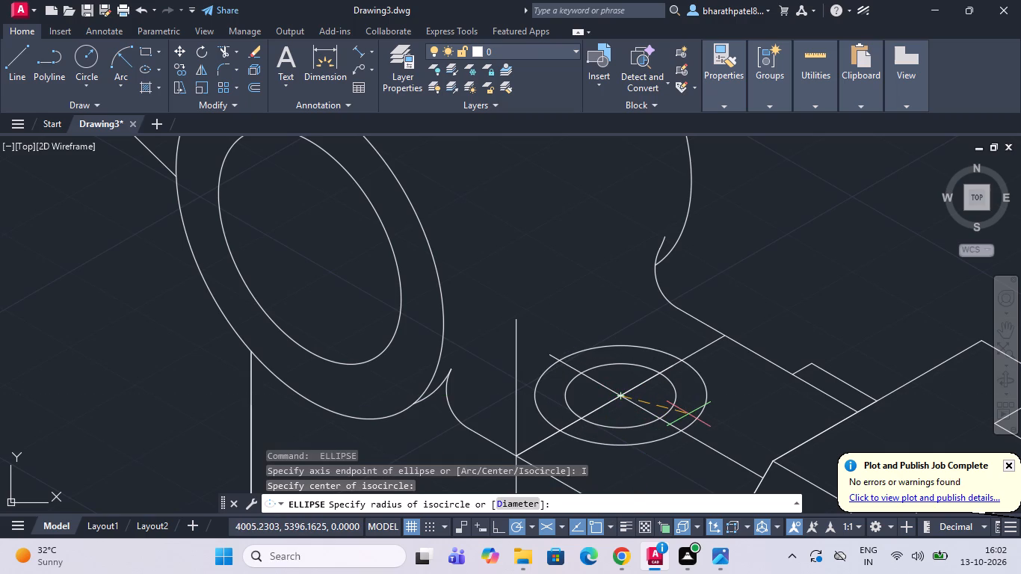
left_click(531, 503)
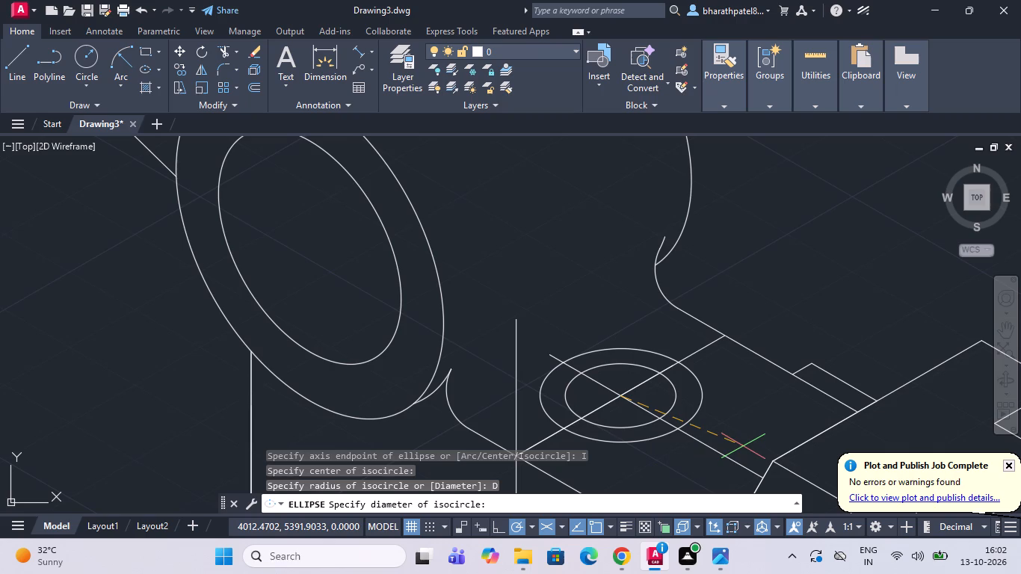
type("25")
key("Return")
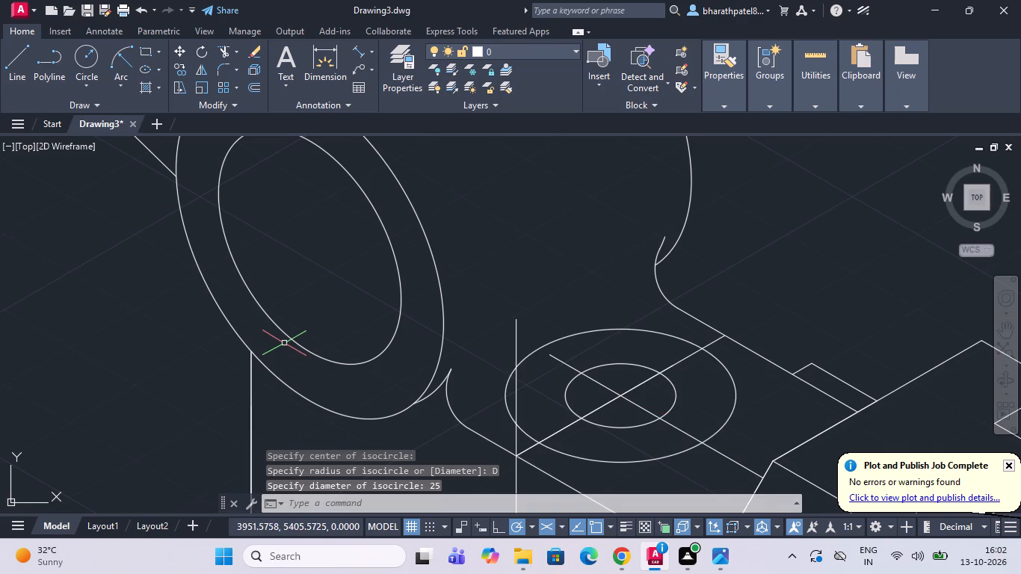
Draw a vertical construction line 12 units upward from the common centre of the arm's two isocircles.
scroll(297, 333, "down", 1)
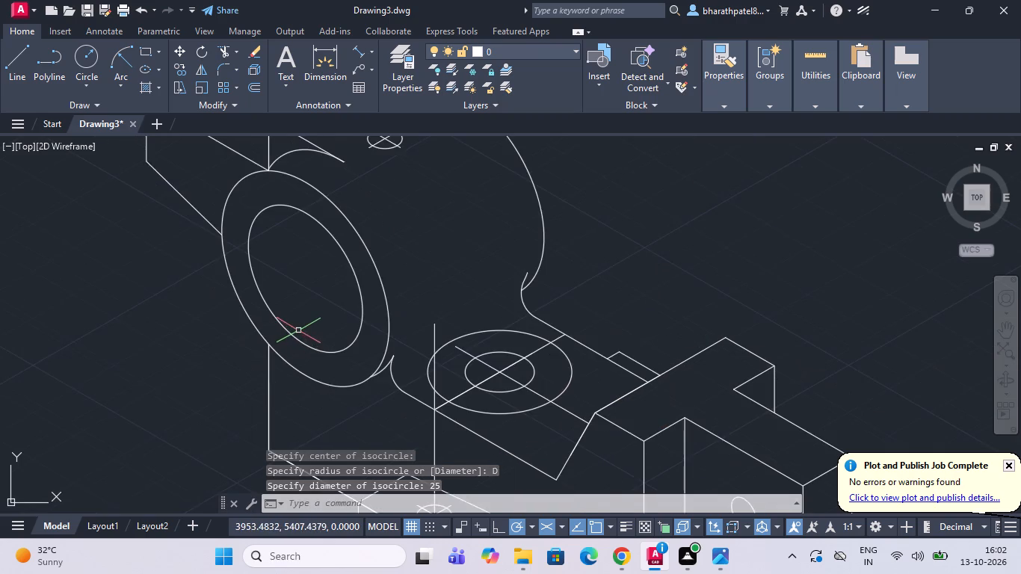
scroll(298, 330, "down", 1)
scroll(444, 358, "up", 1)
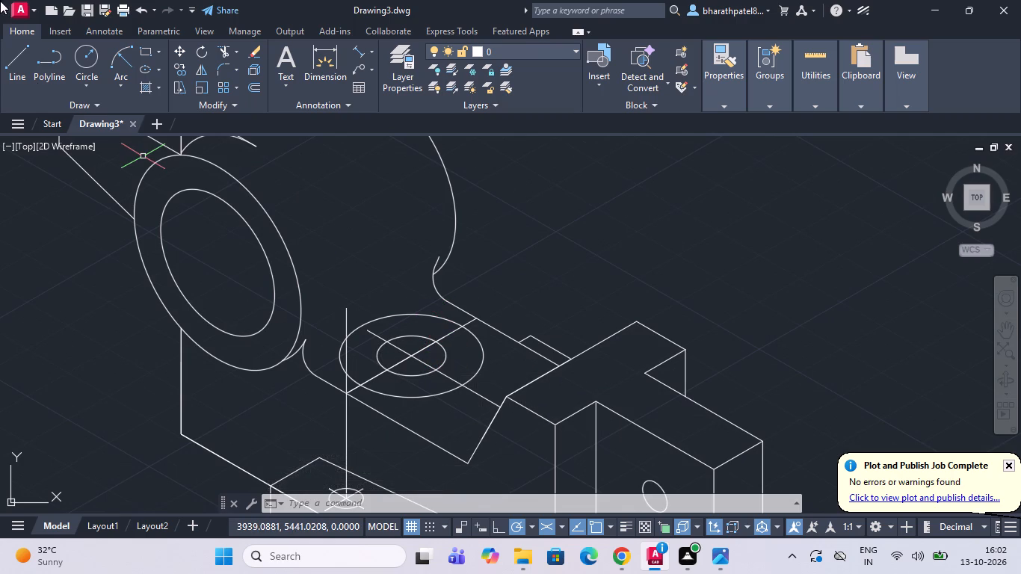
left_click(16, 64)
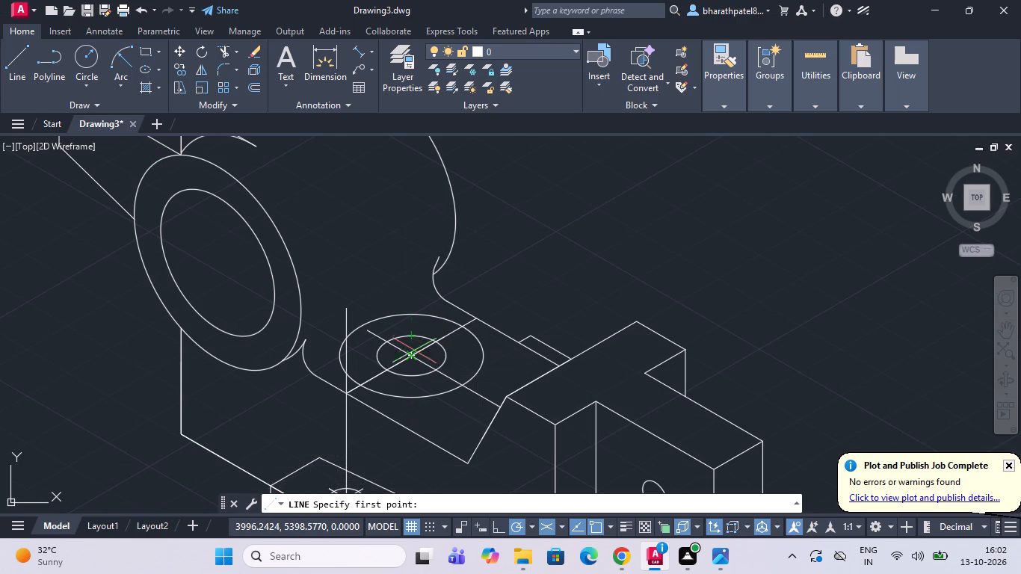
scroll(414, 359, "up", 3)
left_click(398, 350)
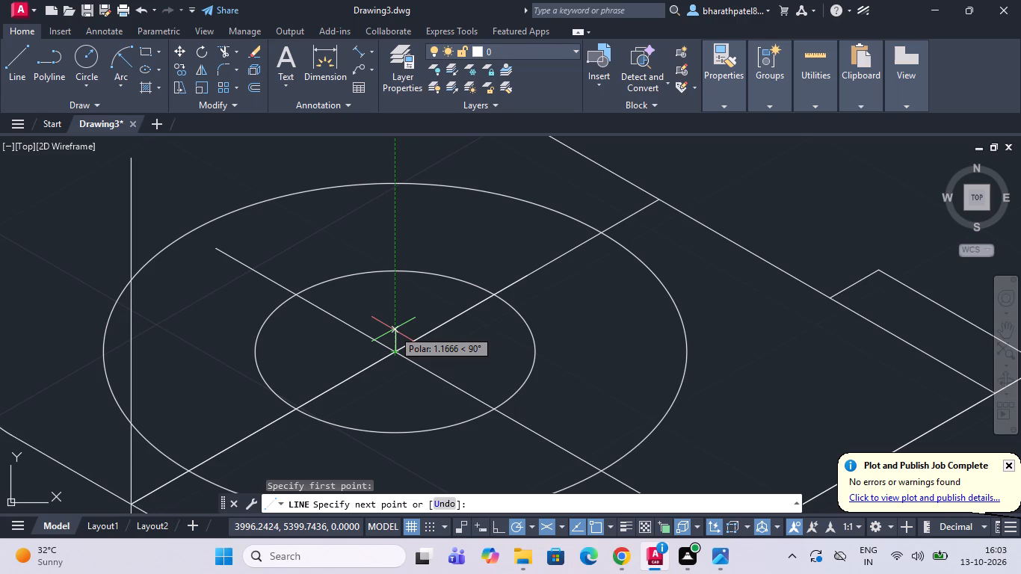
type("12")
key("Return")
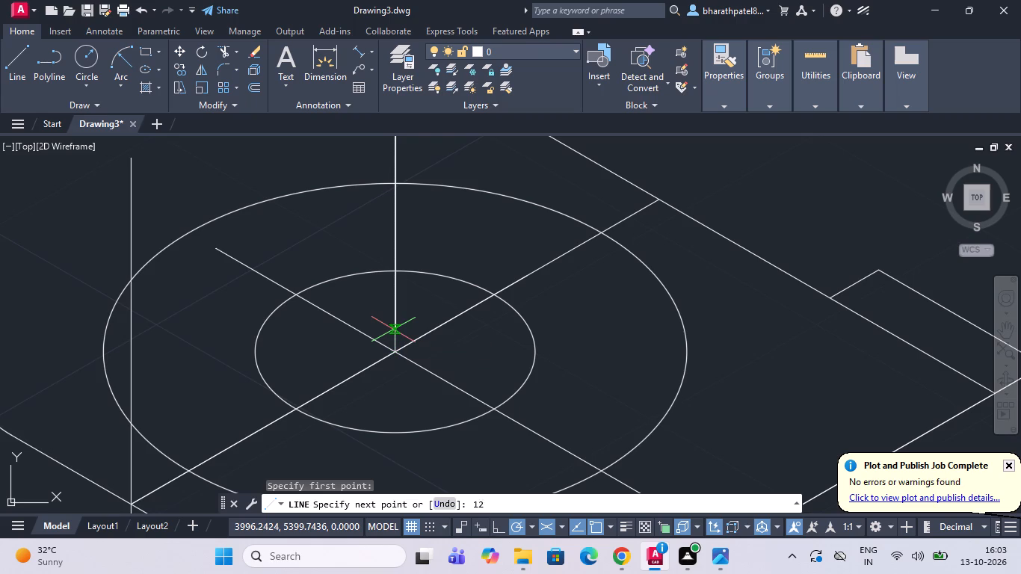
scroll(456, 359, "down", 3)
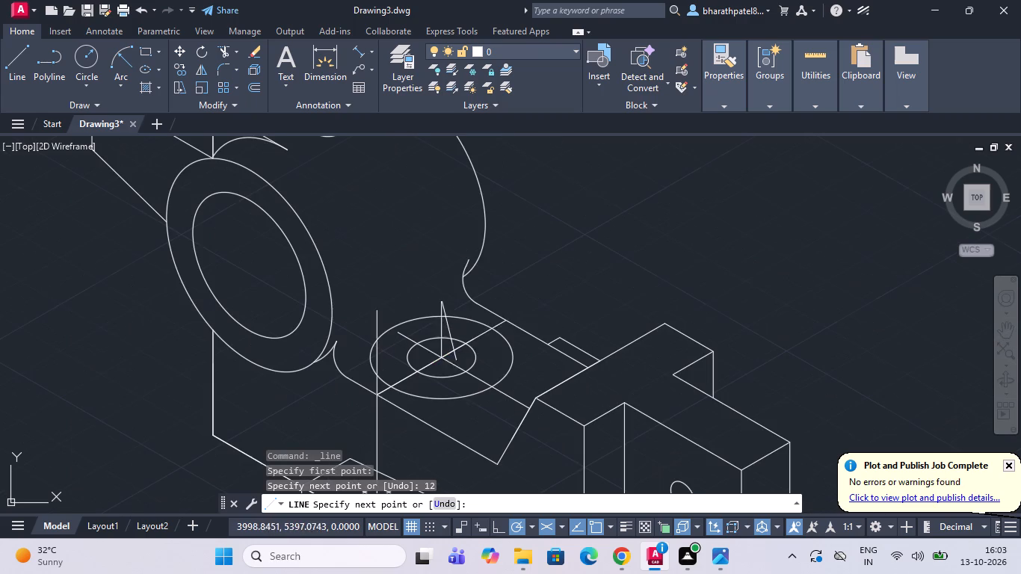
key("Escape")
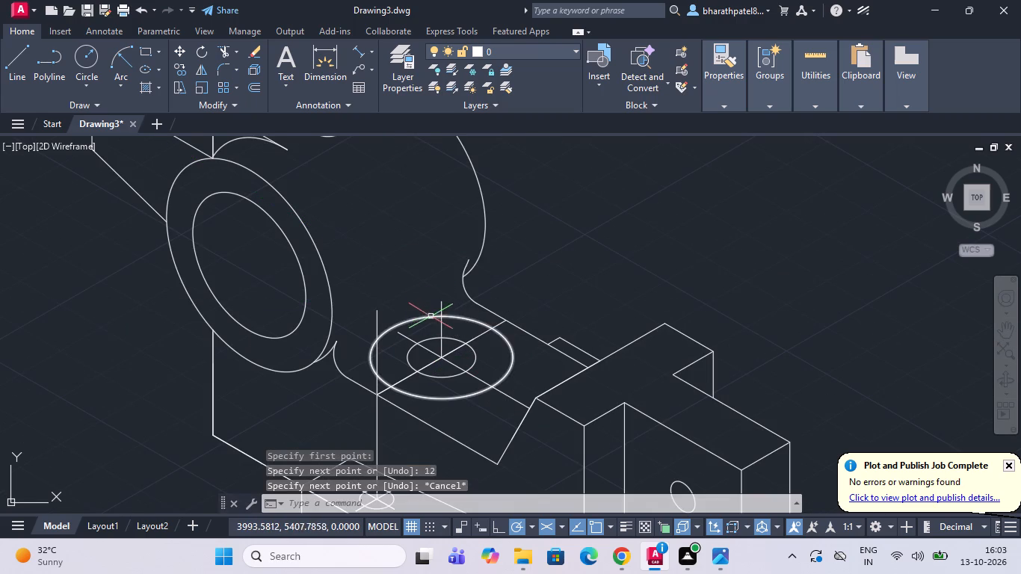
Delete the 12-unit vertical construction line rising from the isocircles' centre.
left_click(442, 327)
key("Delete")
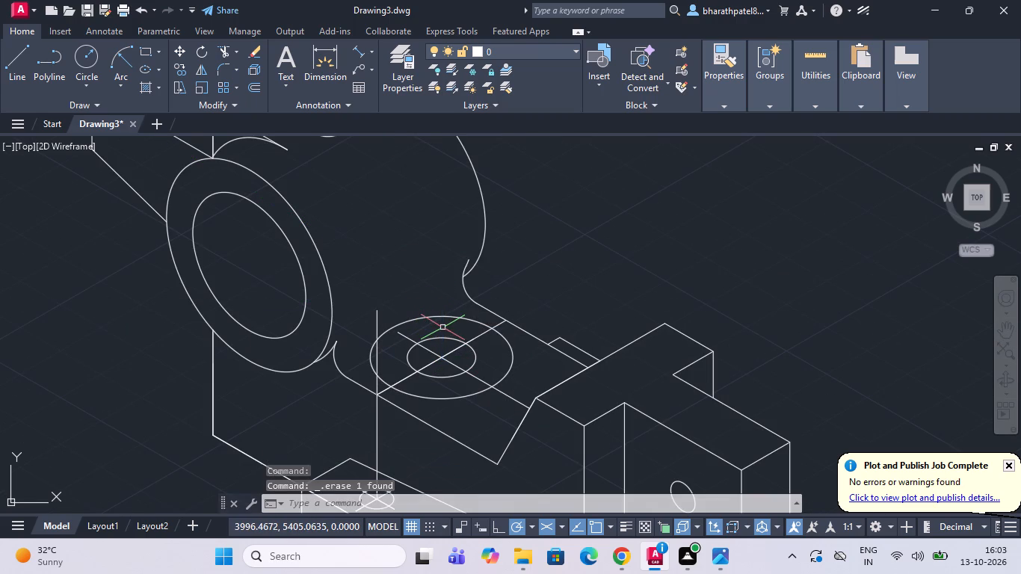
Draw a vertical construction line 2 units upward from the common centre of the arm's two isocircles.
left_click_drag(13, 64, 32, 71)
scroll(449, 383, "up", 4)
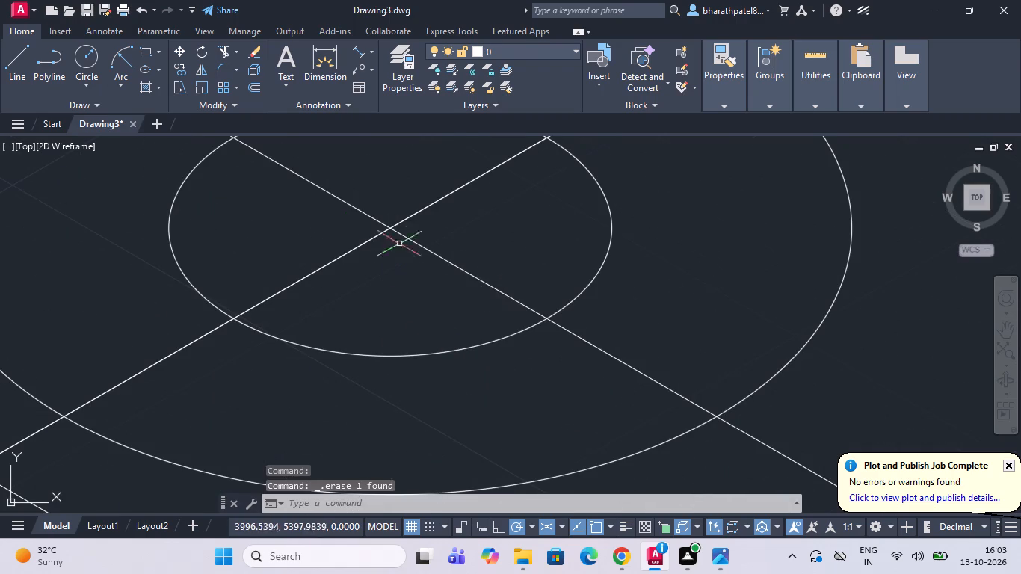
left_click_drag(10, 69, 23, 71)
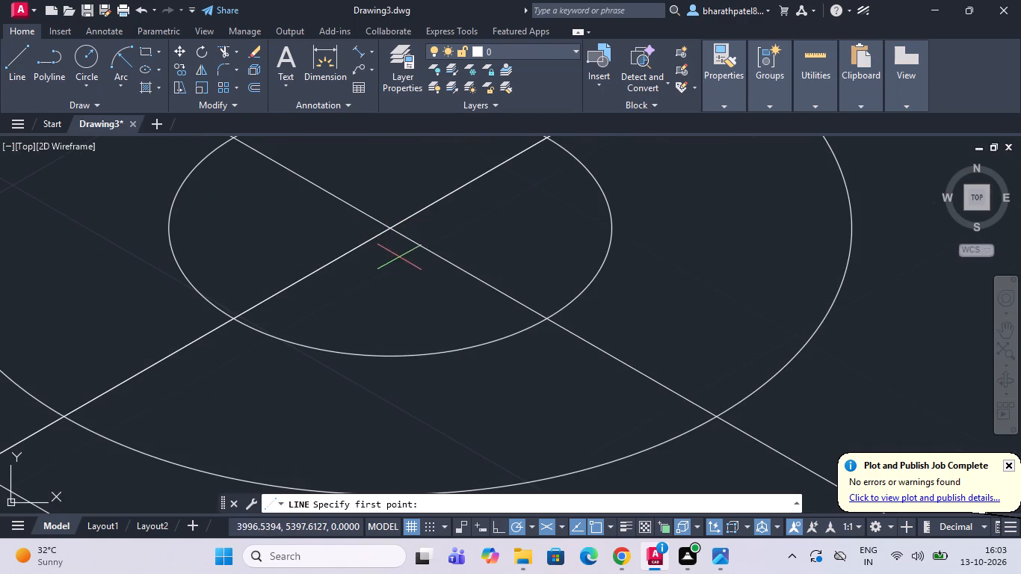
left_click(390, 228)
scroll(390, 233, "down", 5)
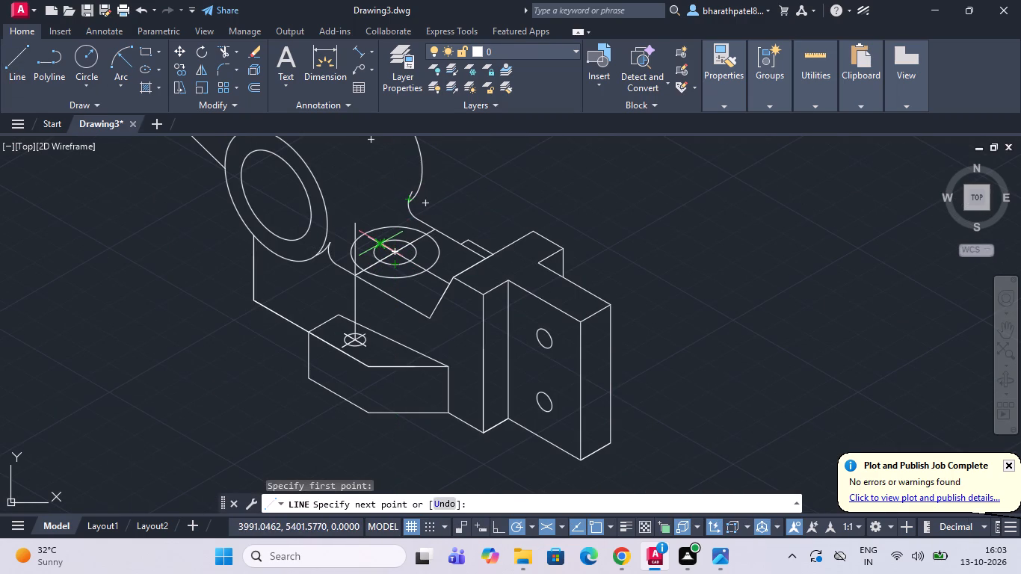
scroll(397, 210, "up", 2)
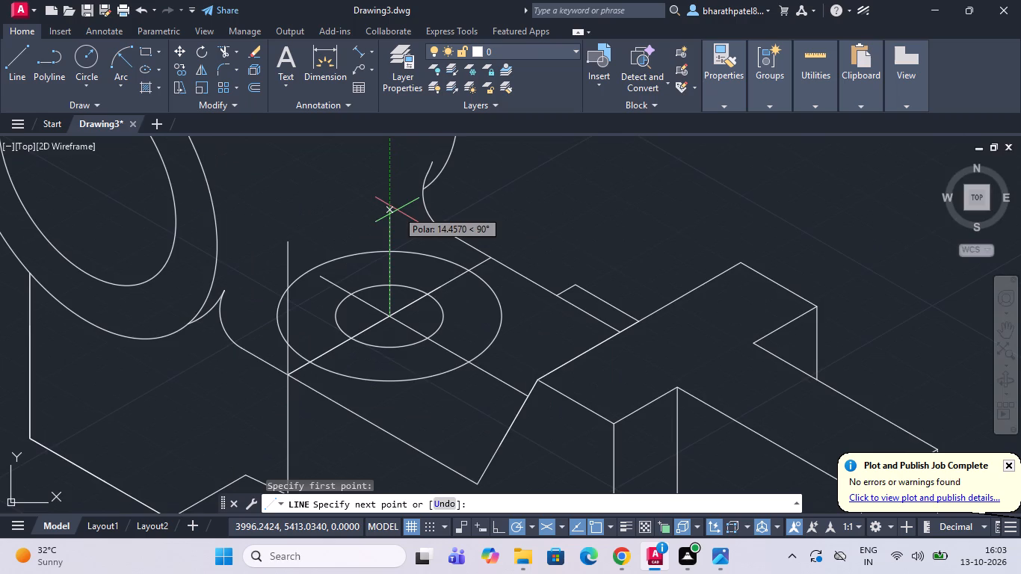
key("2")
key("Return")
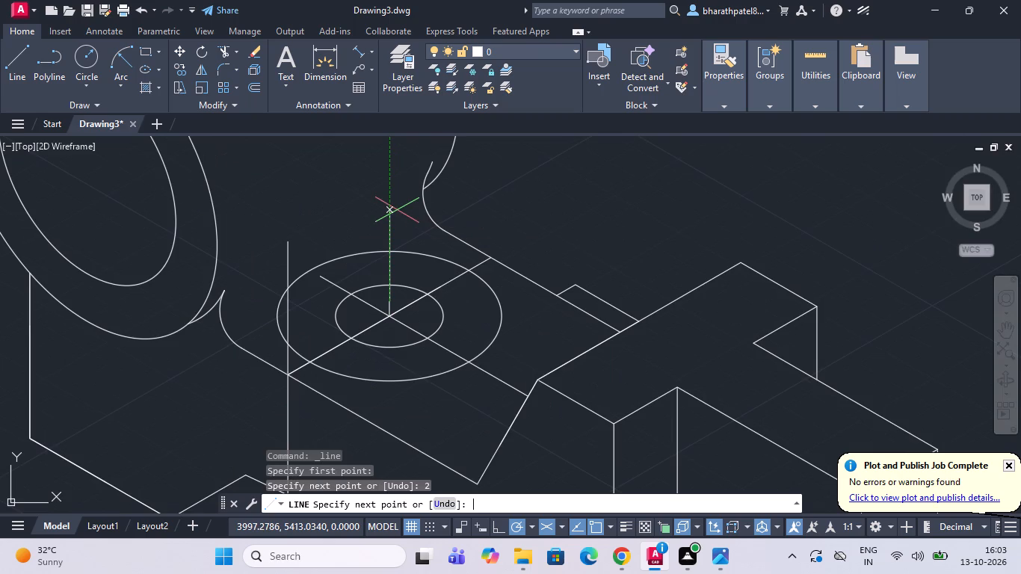
key("Escape")
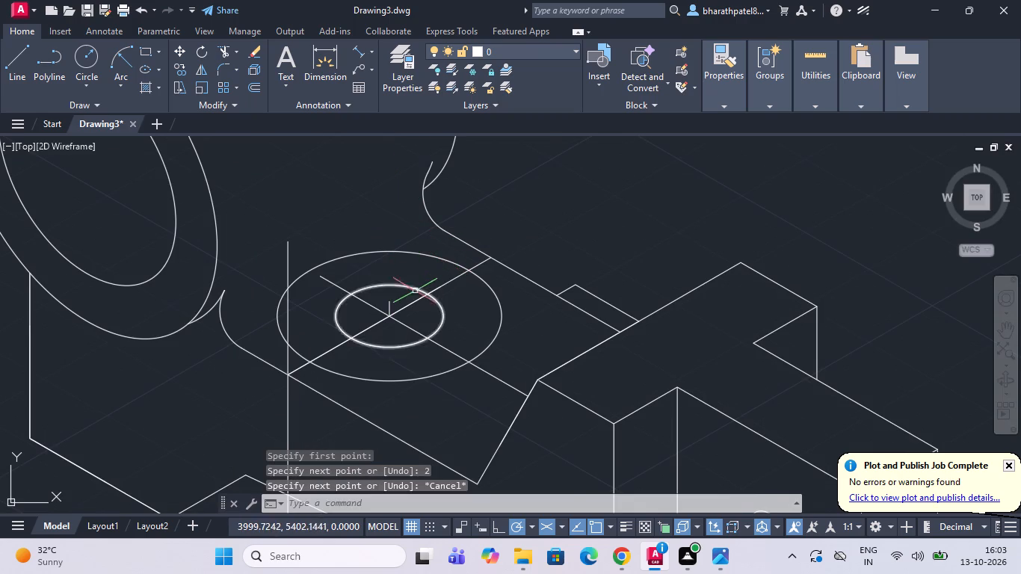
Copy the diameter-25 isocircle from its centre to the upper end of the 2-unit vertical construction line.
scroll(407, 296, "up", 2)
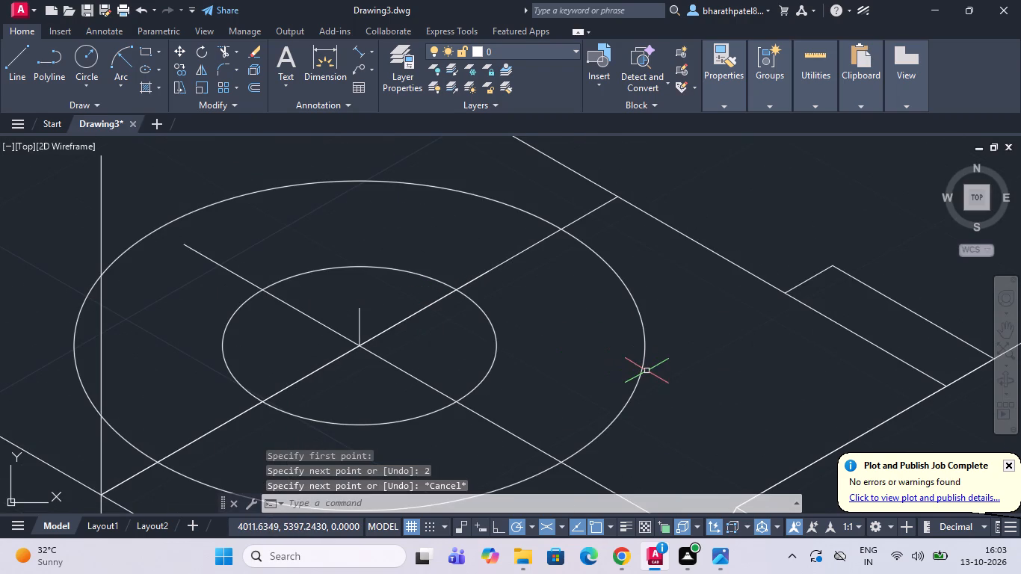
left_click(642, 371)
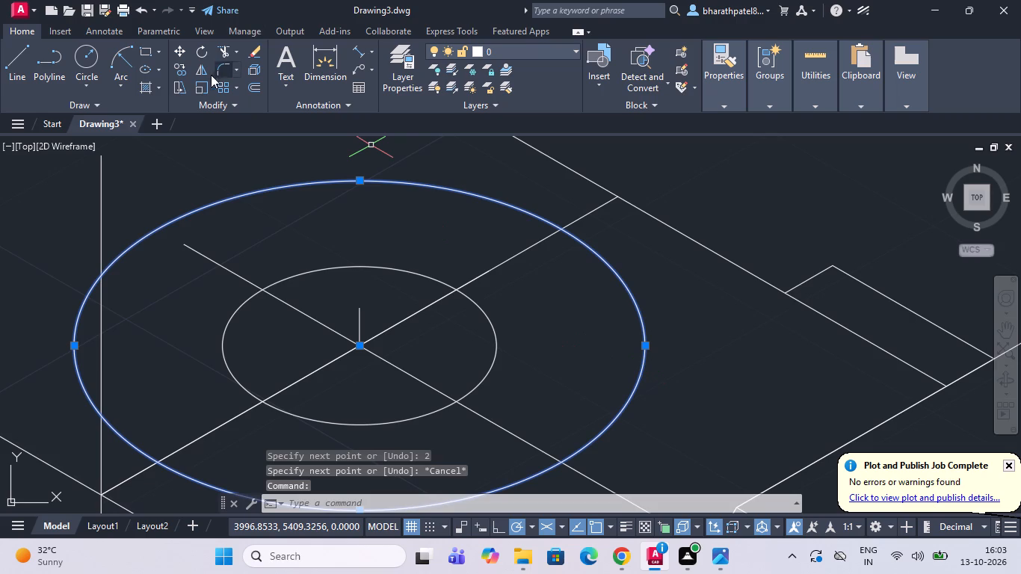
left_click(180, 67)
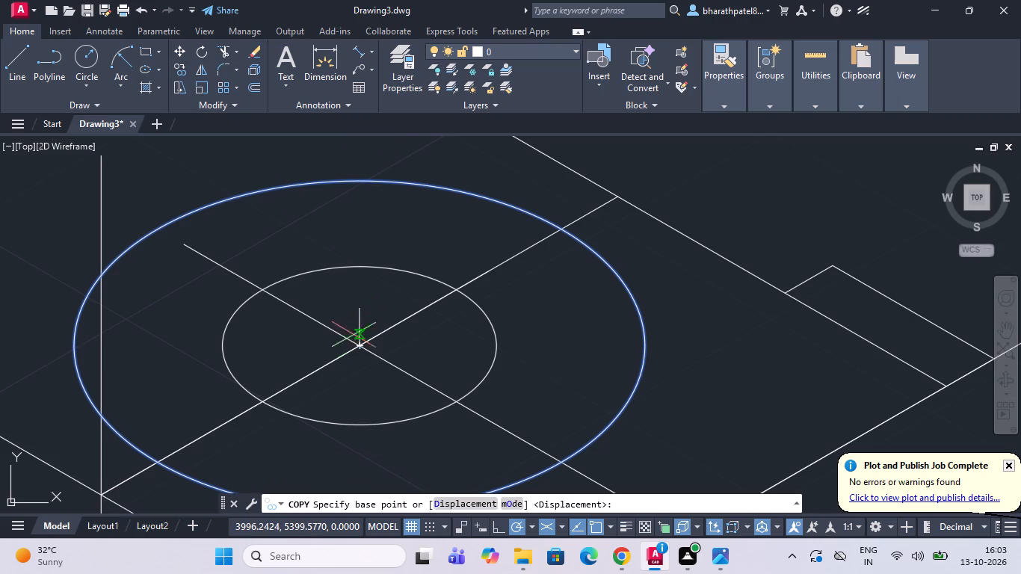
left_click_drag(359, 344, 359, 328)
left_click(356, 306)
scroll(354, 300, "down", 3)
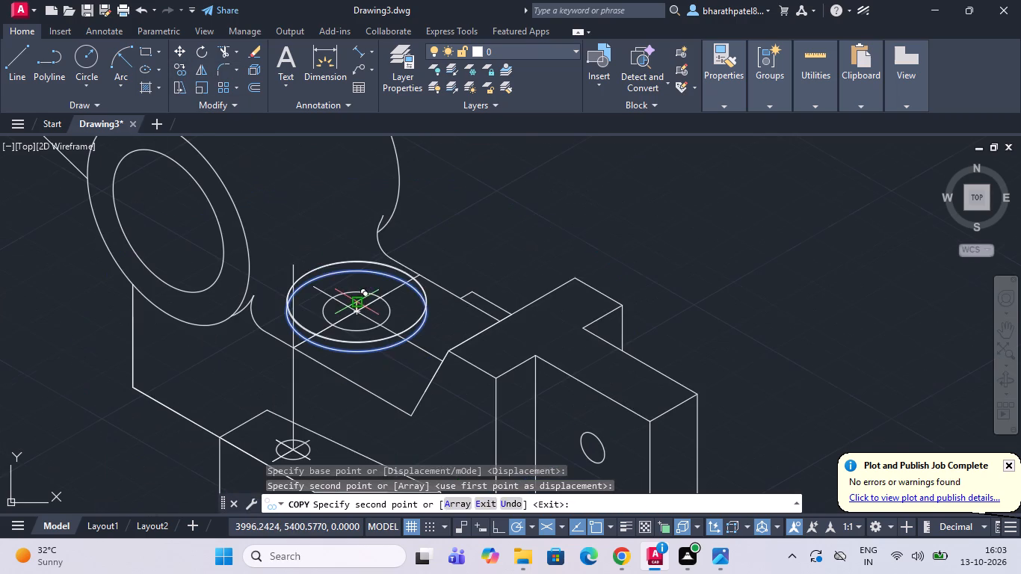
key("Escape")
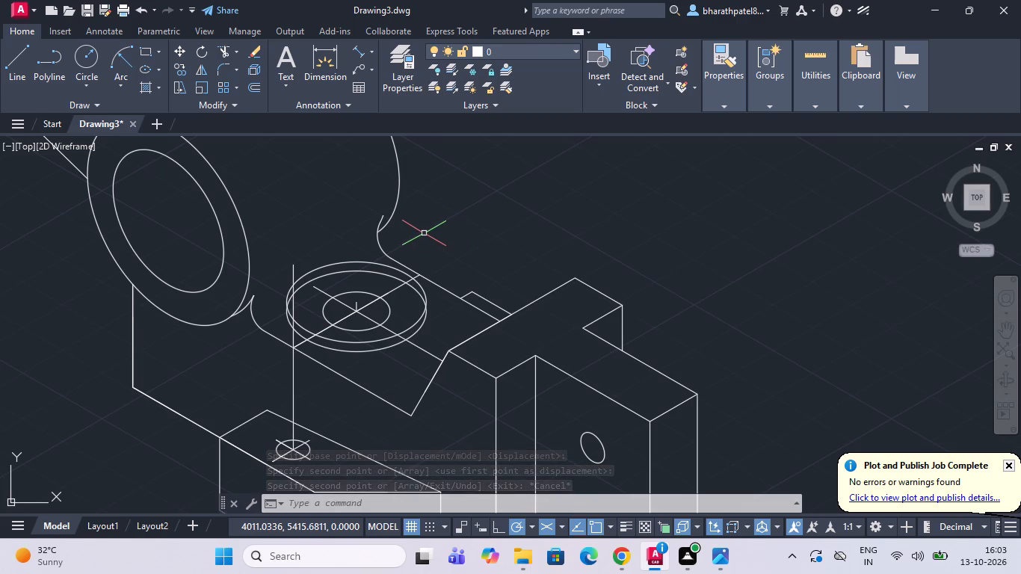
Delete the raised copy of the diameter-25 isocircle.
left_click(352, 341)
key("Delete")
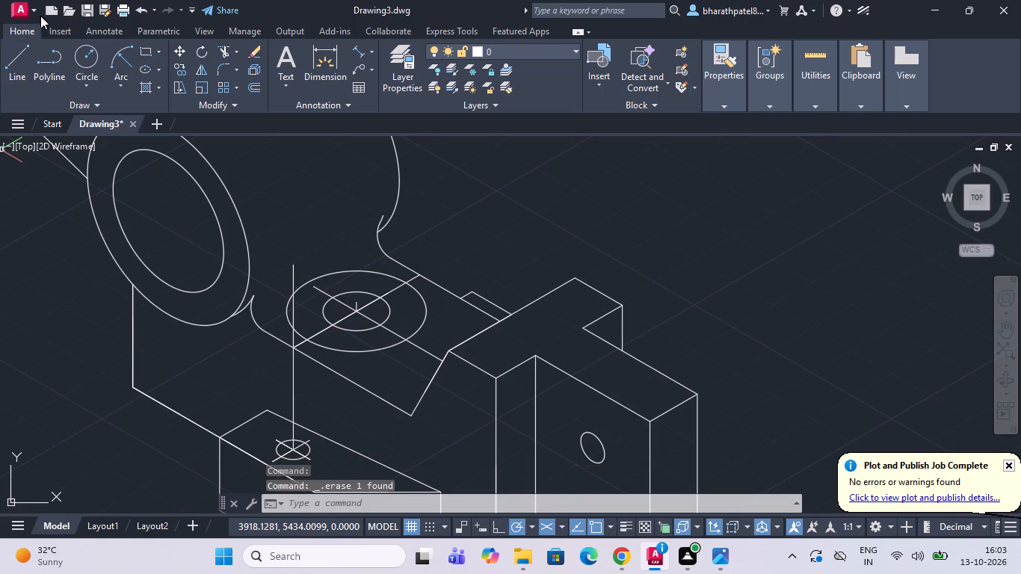
Draw a vertical construction line 2 units downward from the common centre of the arm's two isocircles.
left_click_drag(20, 57, 130, 107)
scroll(344, 318, "up", 4)
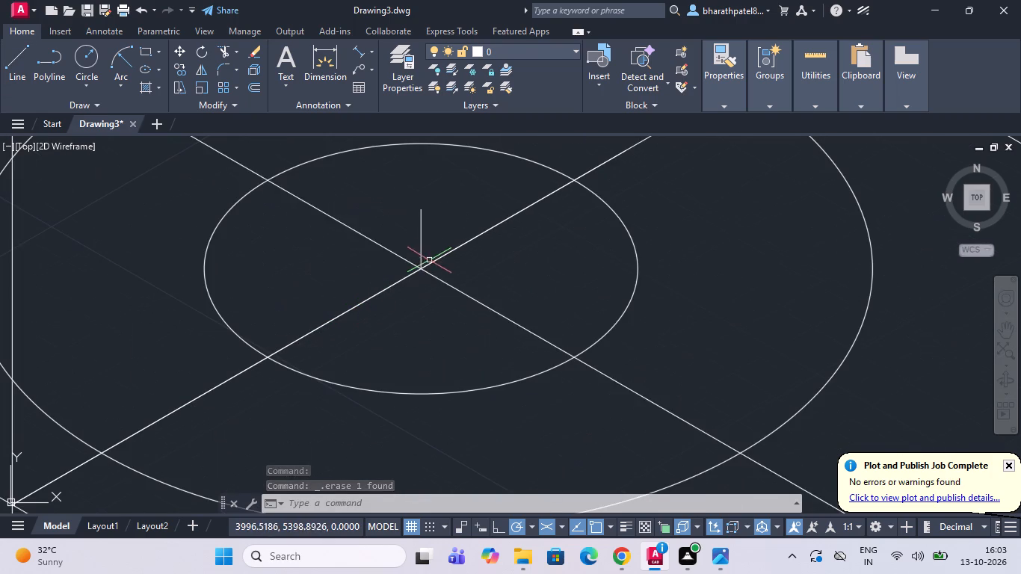
left_click(19, 61)
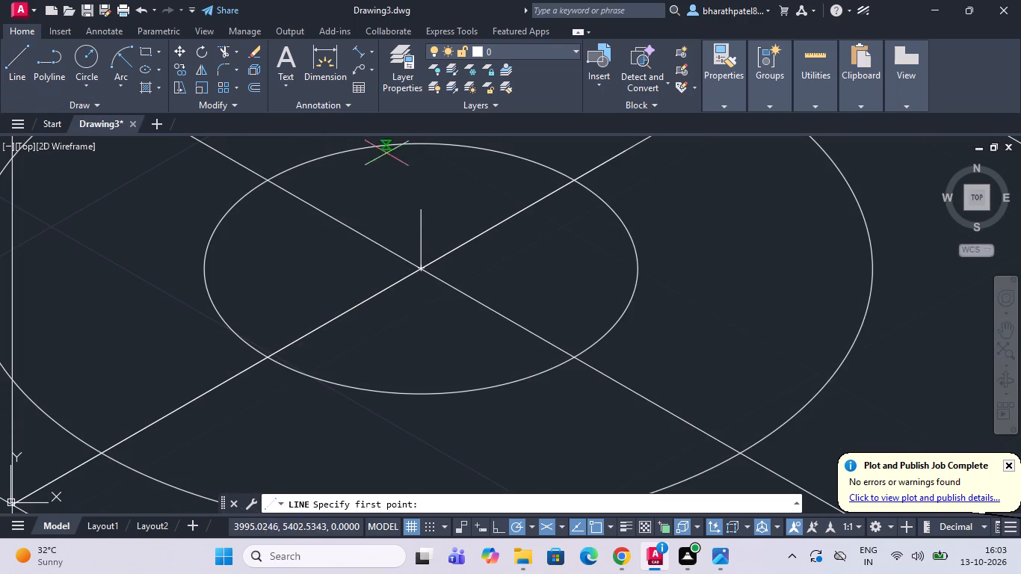
left_click(420, 268)
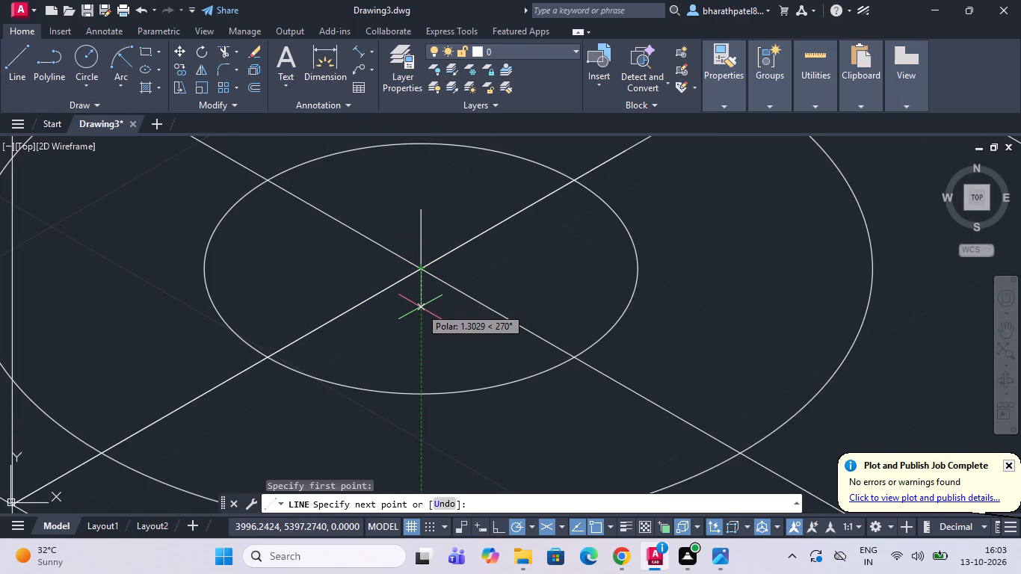
key("2")
key("Return")
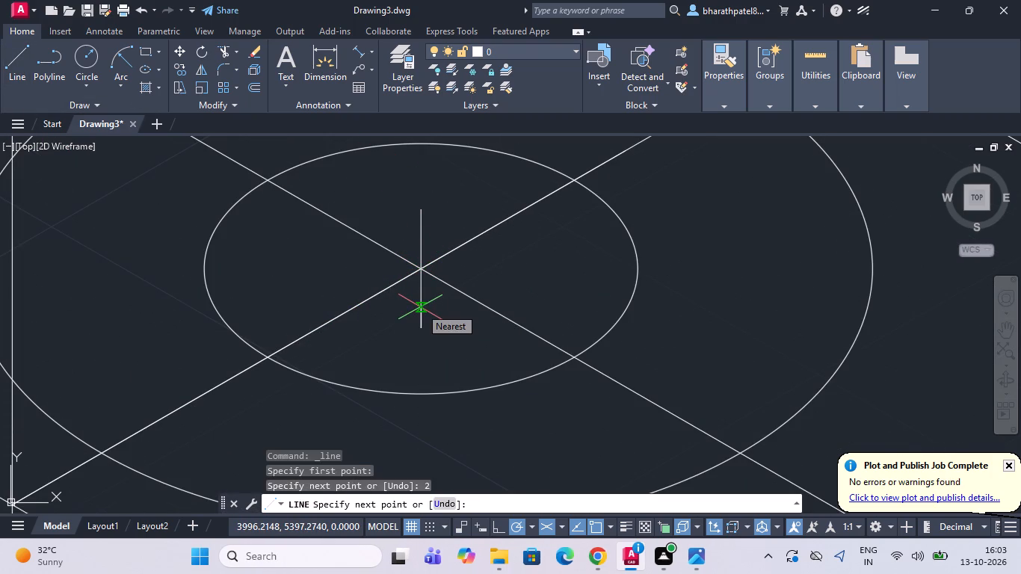
key("Escape")
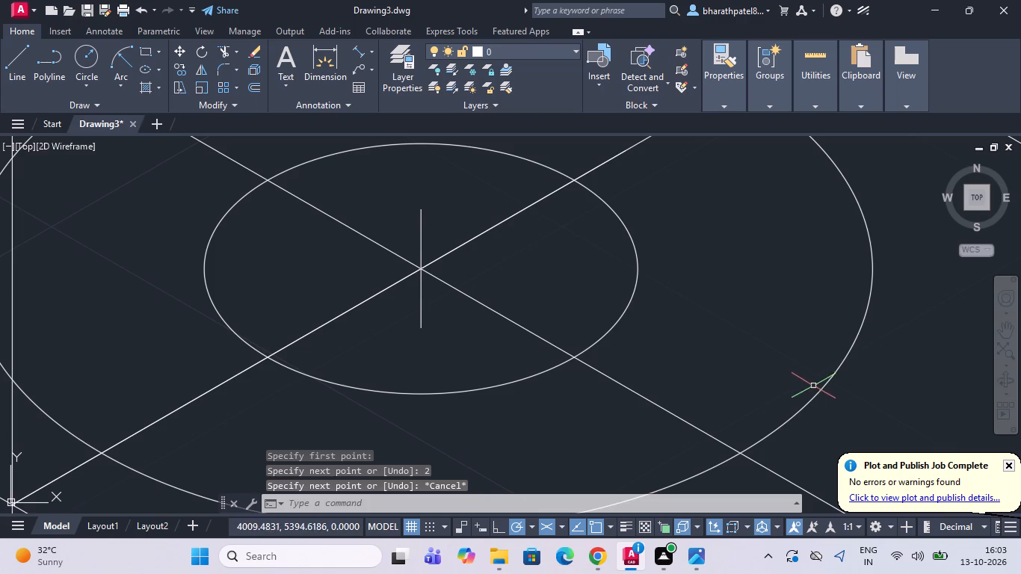
Copy the diameter-25 isocircle from its centre to the lower end of the downward 2-unit construction line.
left_click(818, 390)
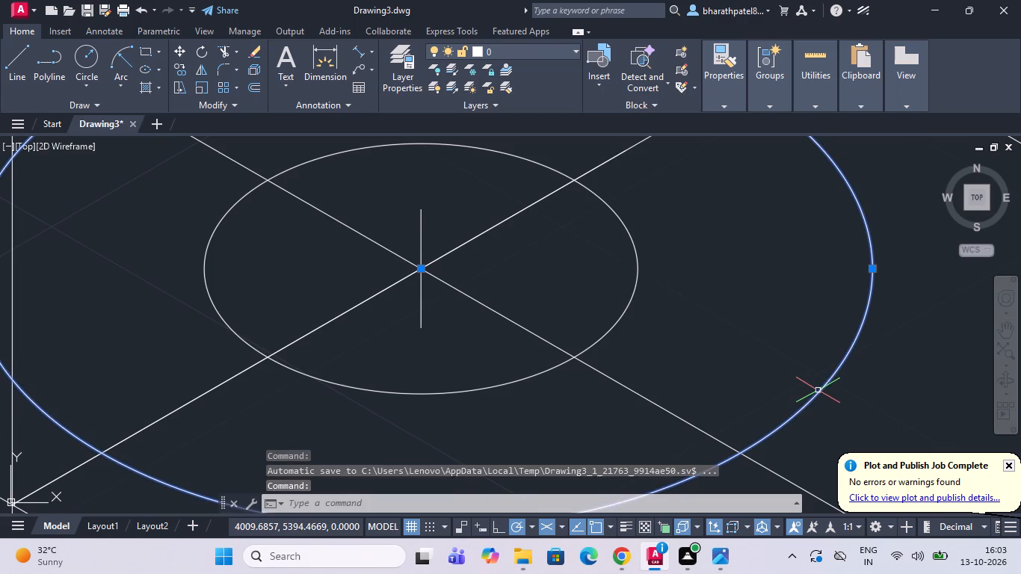
left_click(179, 65)
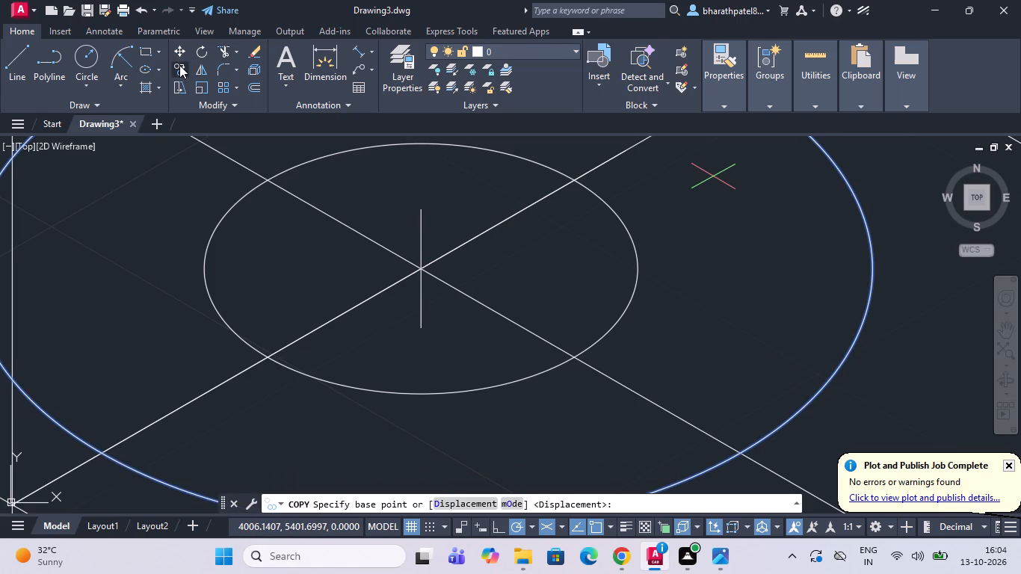
left_click(425, 268)
scroll(426, 265, "down", 2)
scroll(419, 287, "up", 2)
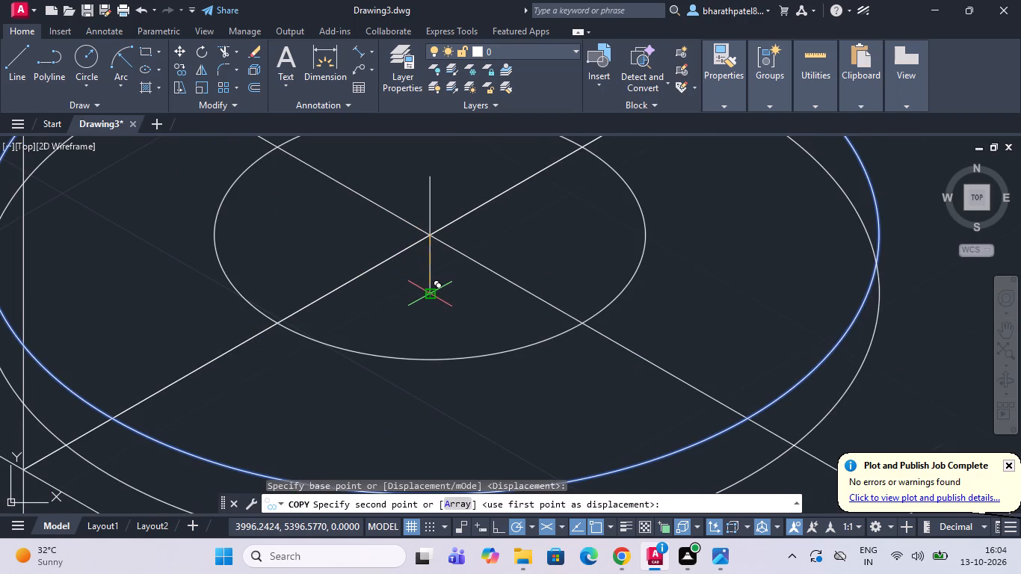
scroll(431, 294, "down", 2)
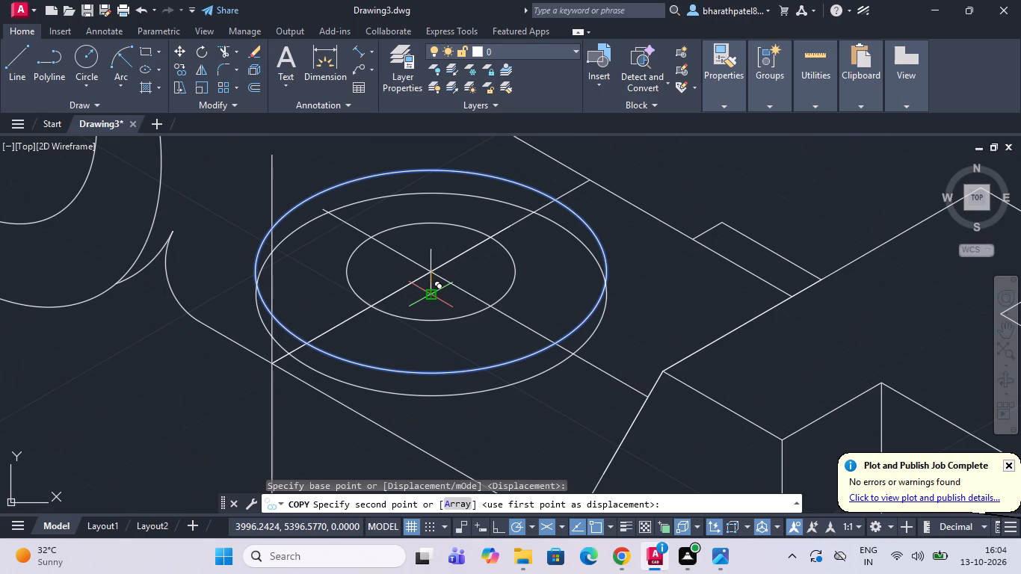
scroll(425, 294, "up", 2)
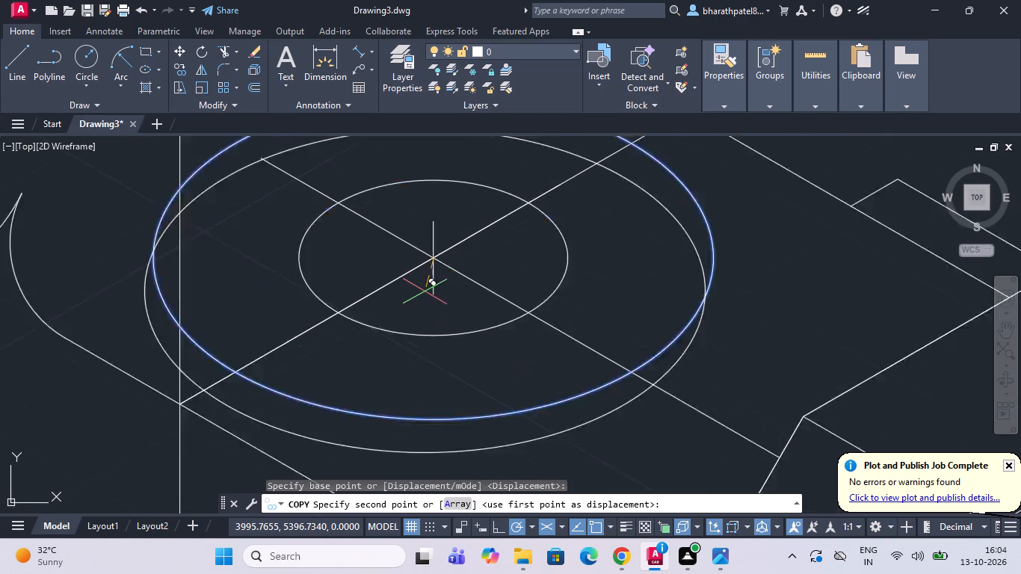
left_click(437, 297)
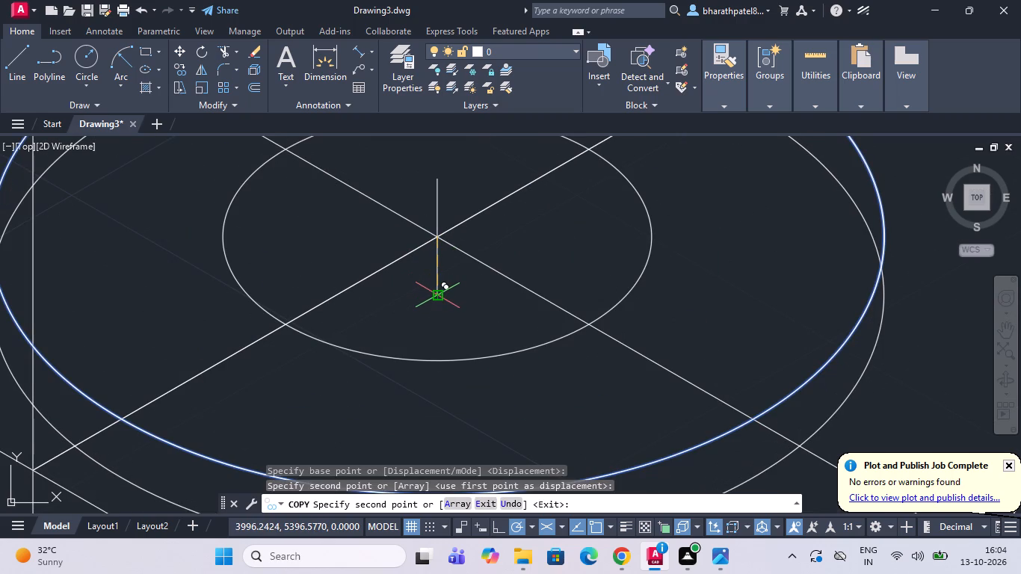
key("Escape")
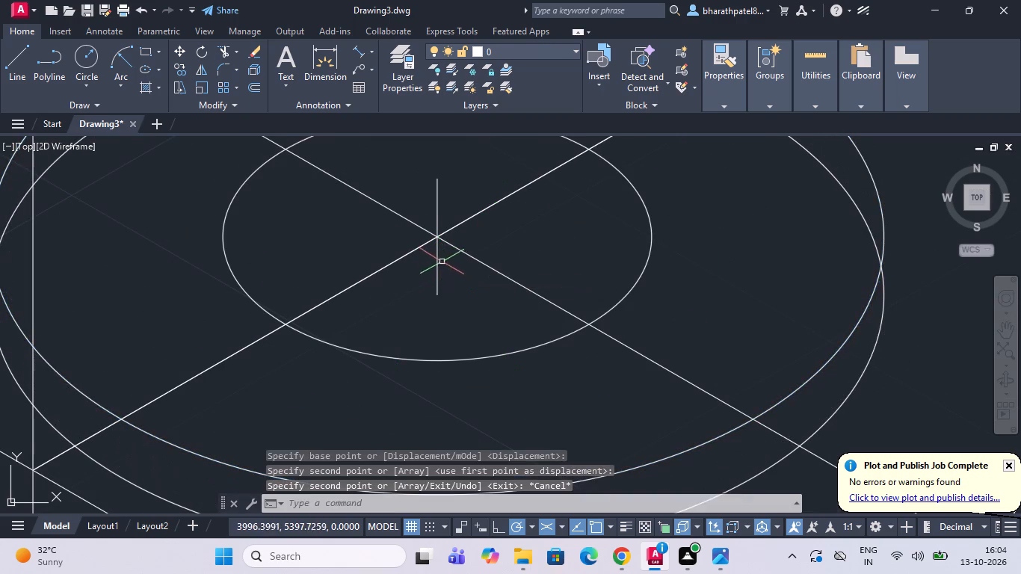
Trim the part of the lower isocircle copy that falls outside the original diameter-25 isocircle.
scroll(441, 261, "down", 2)
left_click(224, 50)
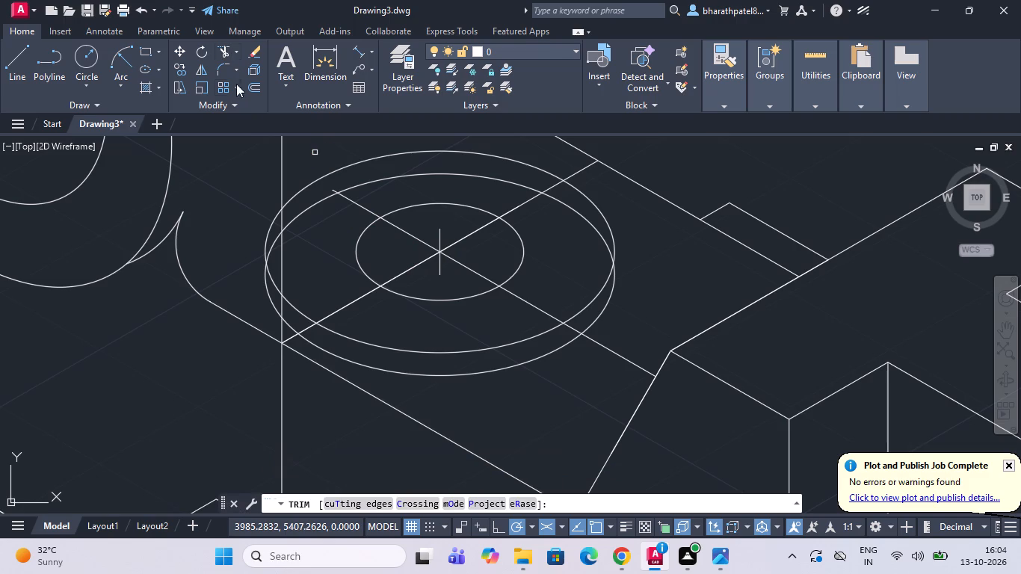
left_click(267, 289)
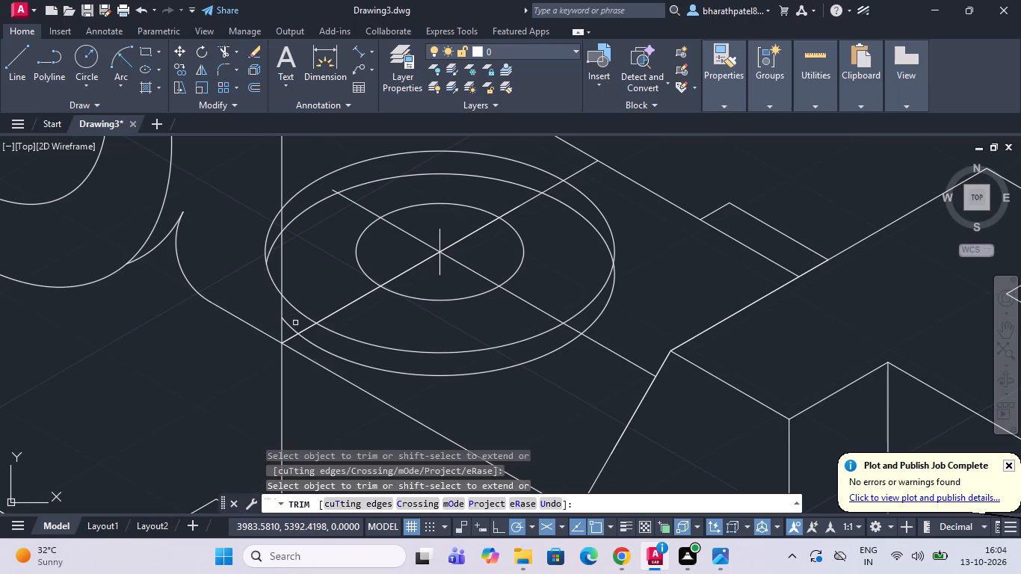
left_click(293, 327)
left_click(319, 353)
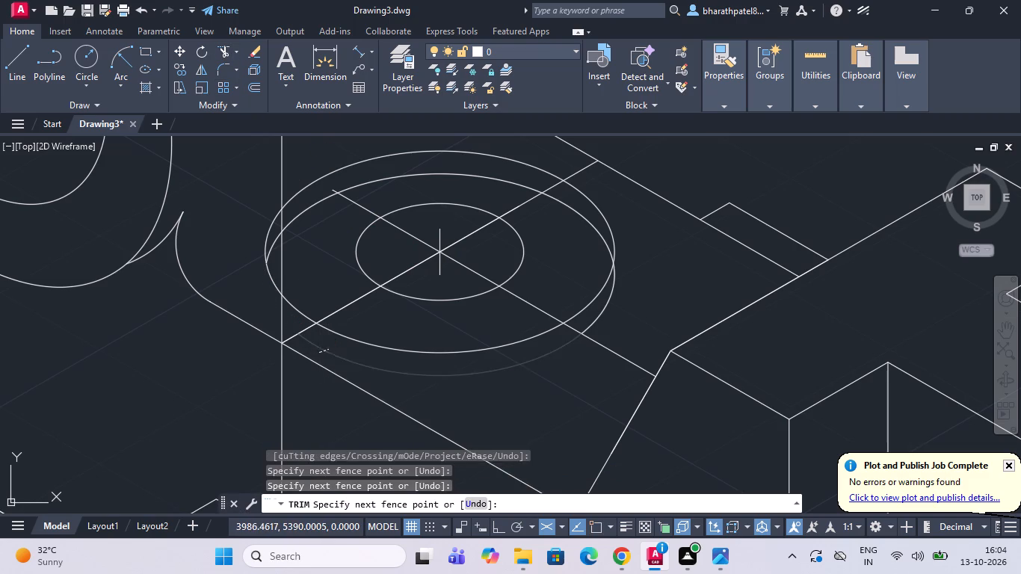
left_click(328, 350)
left_click(602, 313)
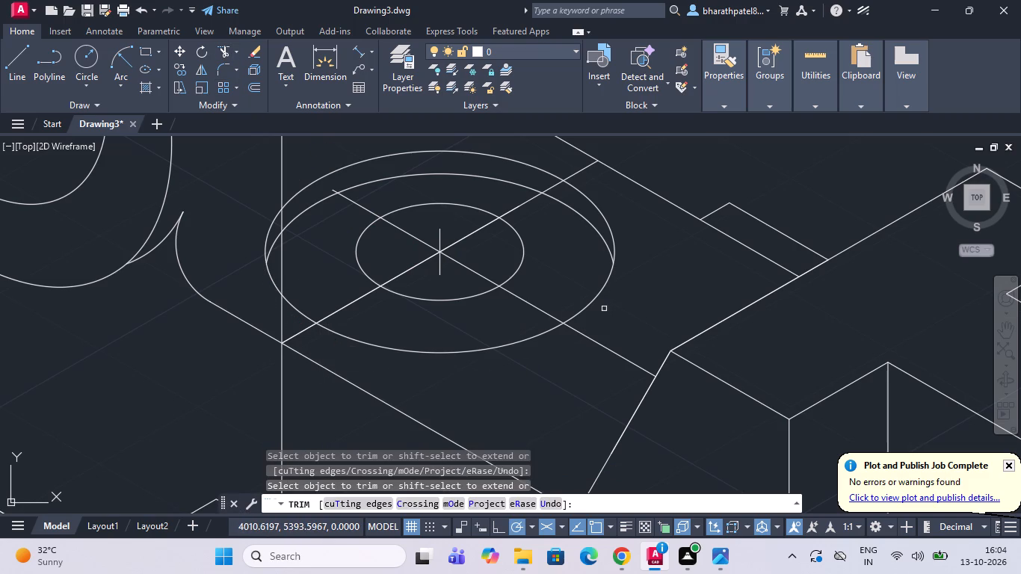
Trim the isometric centre line's free end back to the diameter-12 isocircle.
scroll(340, 176, "up", 2)
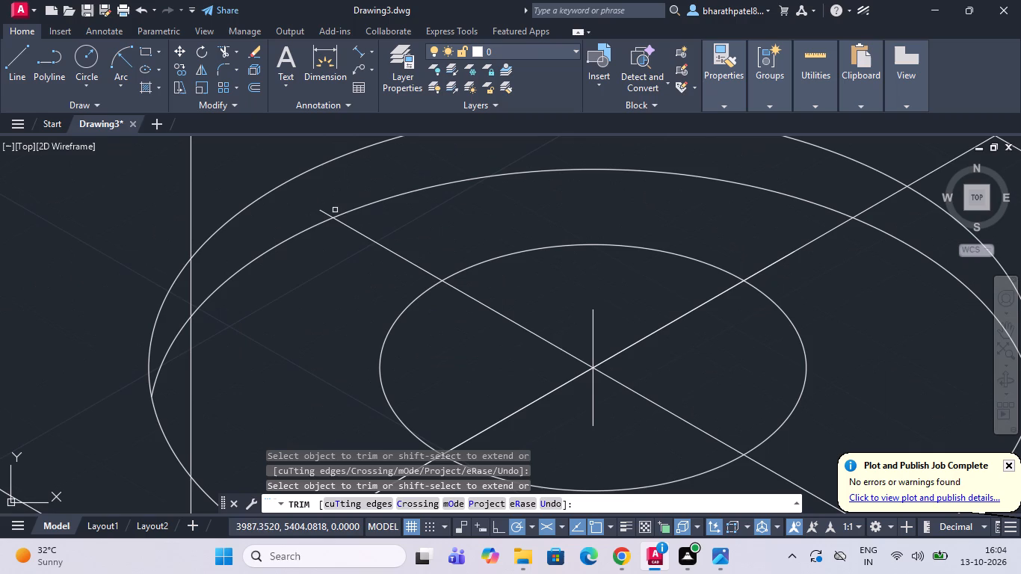
left_click(324, 212)
scroll(324, 212, "down", 2)
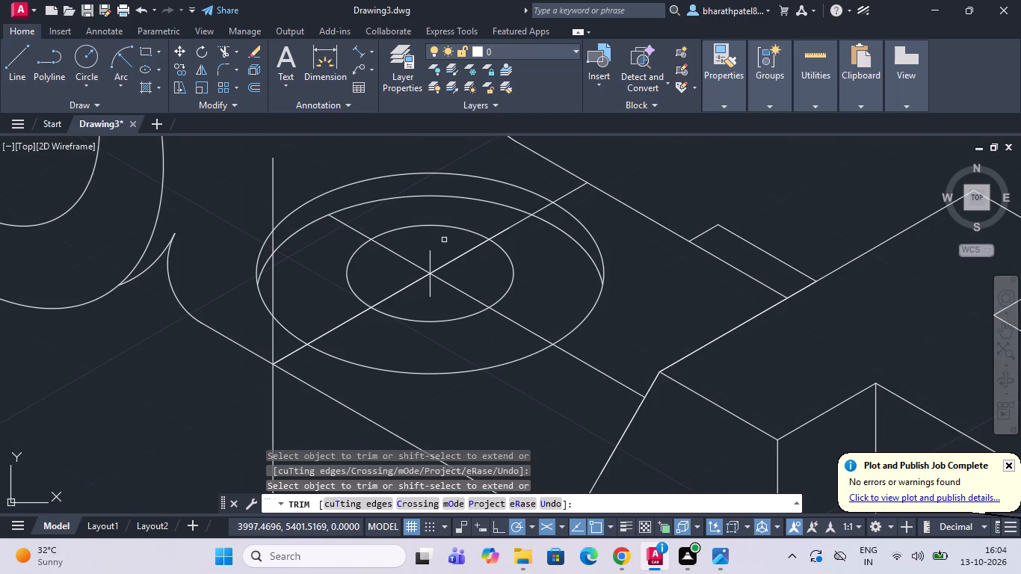
left_click(351, 229)
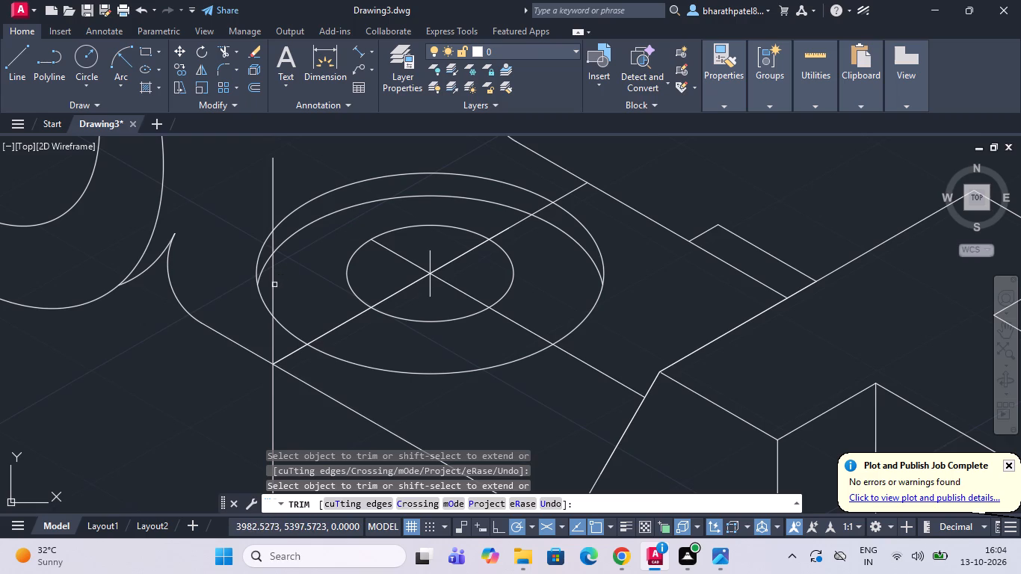
Trim the long vertical construction line inside and above the diameter-25 isocircle.
left_click(274, 285)
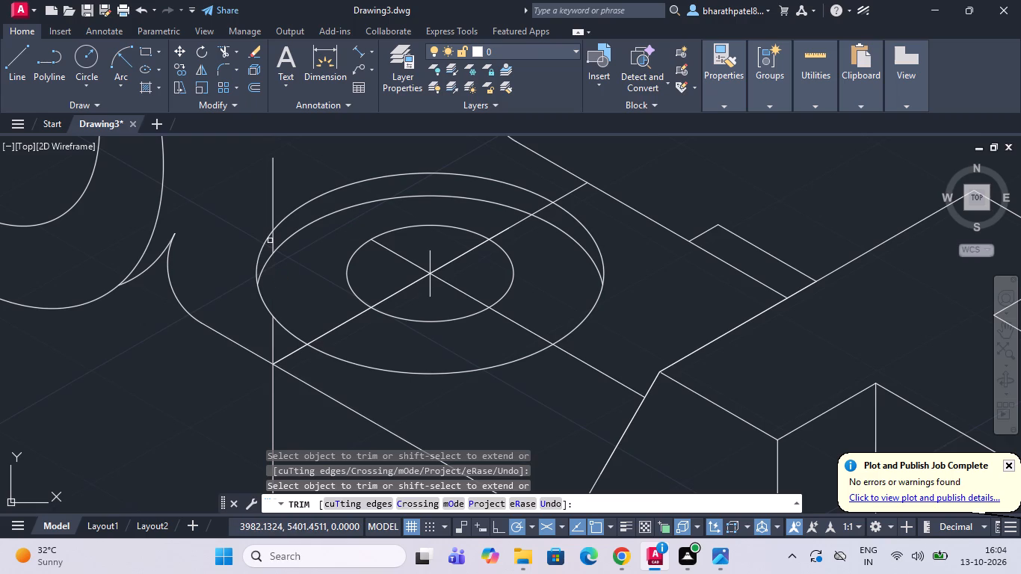
left_click(270, 241)
left_click(280, 238)
left_click_drag(250, 207, 285, 182)
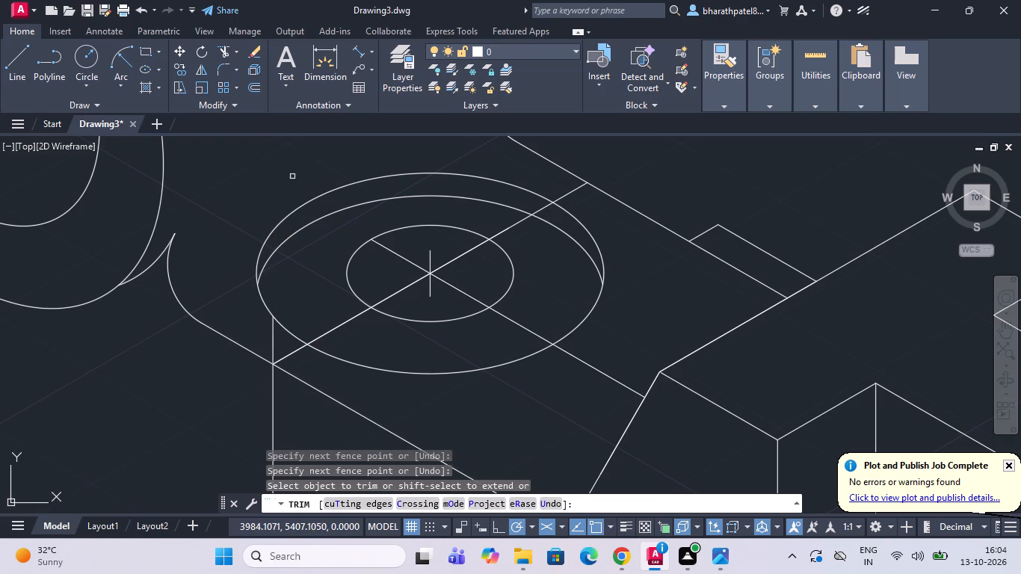
left_click(293, 173)
scroll(294, 176, "down", 1)
left_click(294, 176)
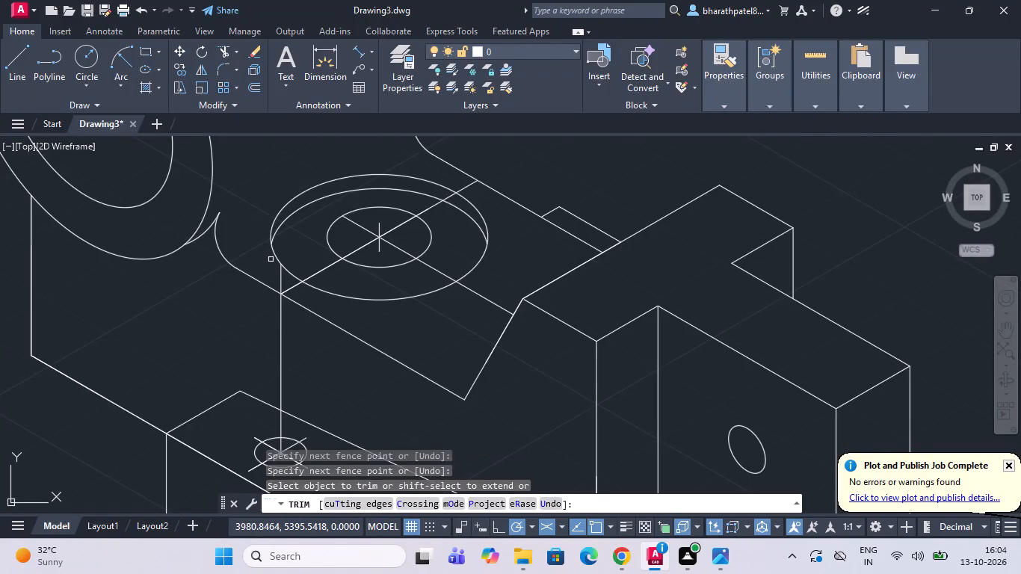
Trim the vertical construction line from the diameter-25 isocircle to the lower lug's edge, plus the centre-line stub outside the isocircle.
left_click(283, 280)
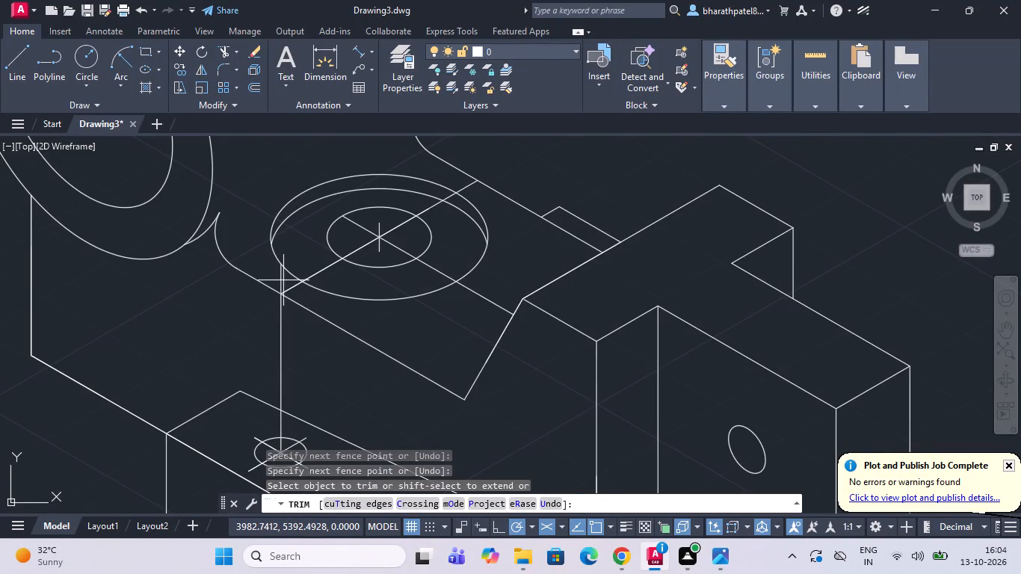
left_click(278, 273)
left_click_drag(279, 274, 293, 293)
left_click(293, 292)
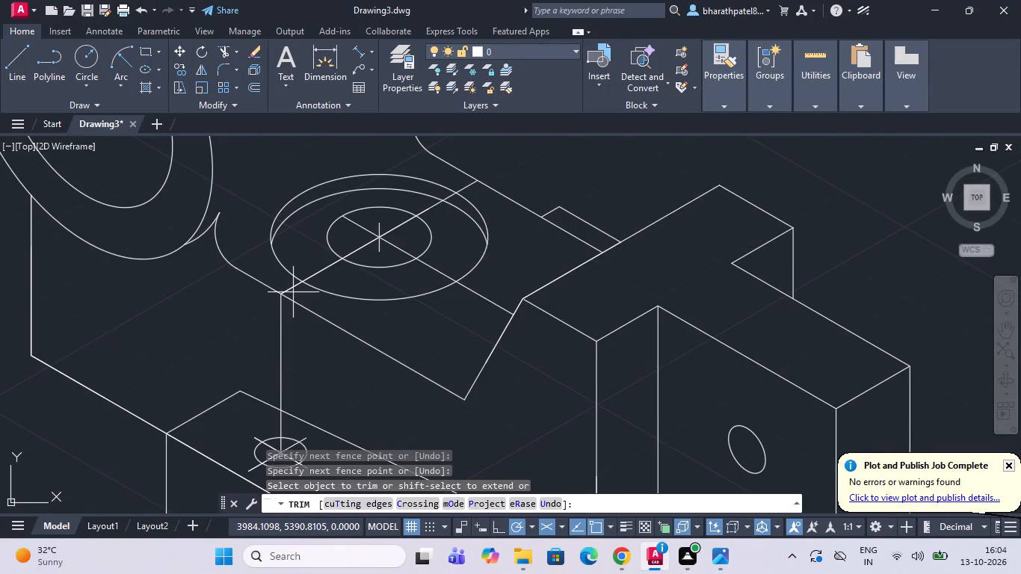
left_click(284, 280)
left_click_drag(273, 308, 288, 329)
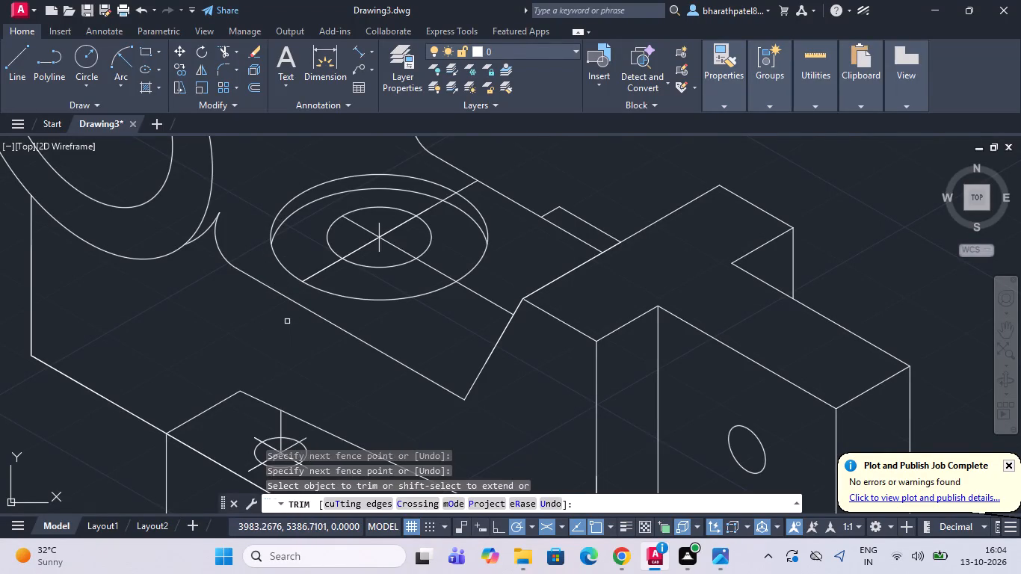
Trim the remaining vertical construction line on the lower lug, down to the small isocircle's centre.
scroll(287, 321, "down", 2)
scroll(280, 368, "up", 4)
left_click_drag(289, 370, 296, 371)
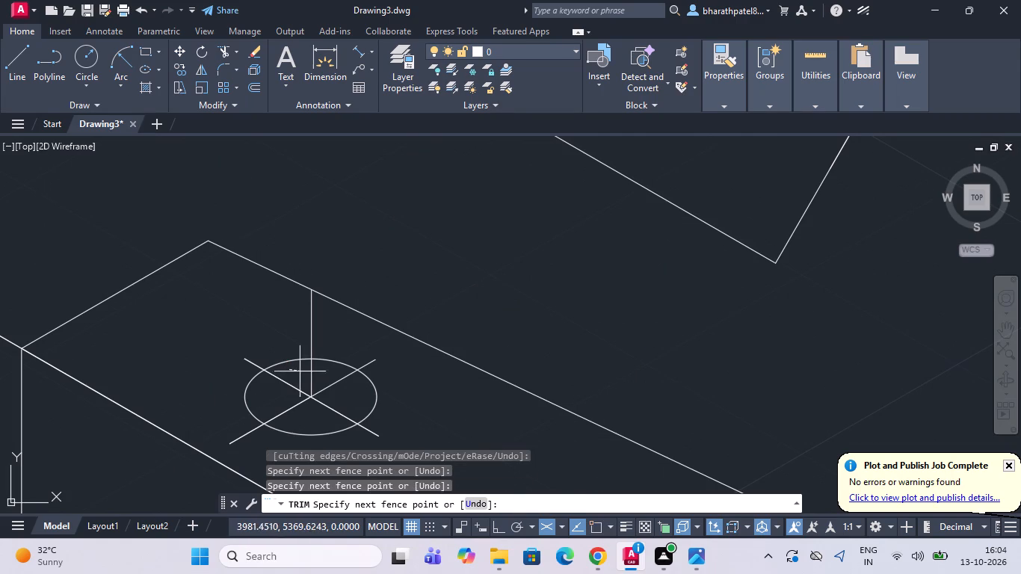
left_click(315, 374)
left_click(281, 324)
left_click(332, 324)
scroll(333, 326, "down", 4)
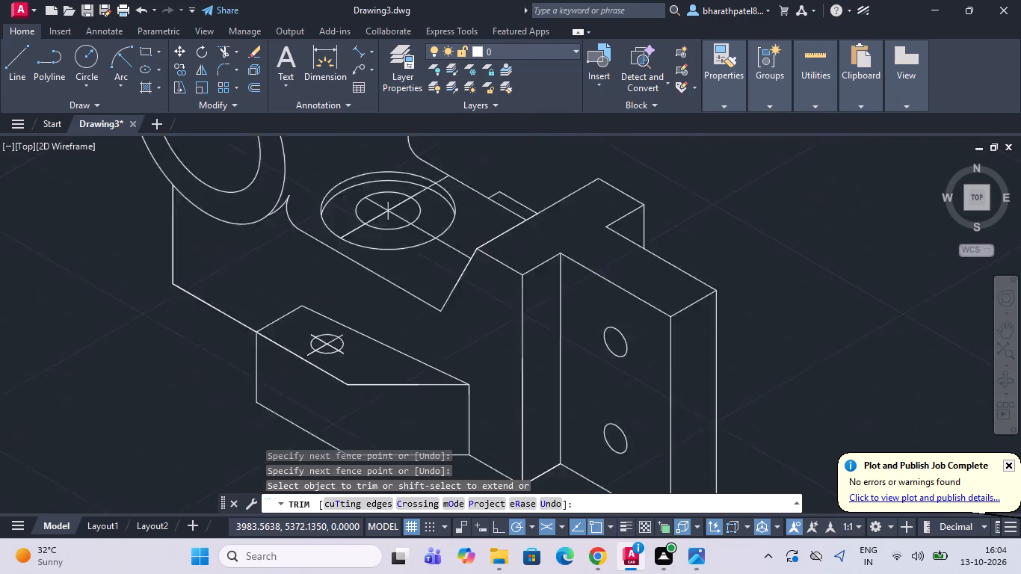
Trim the centre-line ends beyond the arm's outer isocircle, plus the upper-right branch between the outer and inner isocircles.
scroll(383, 259, "up", 3)
left_click(491, 305)
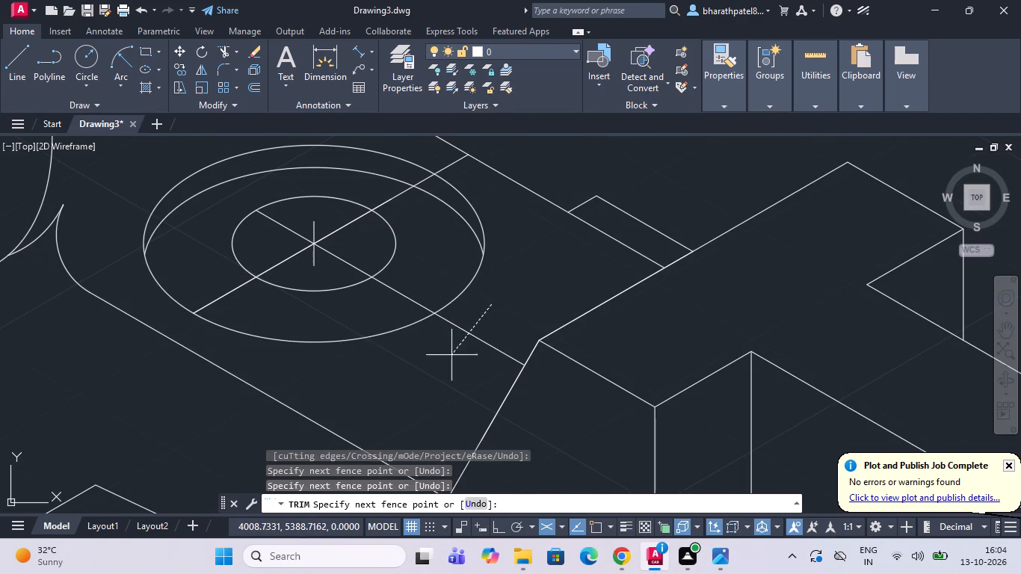
left_click(446, 362)
scroll(497, 263, "down", 1)
scroll(452, 188, "up", 2)
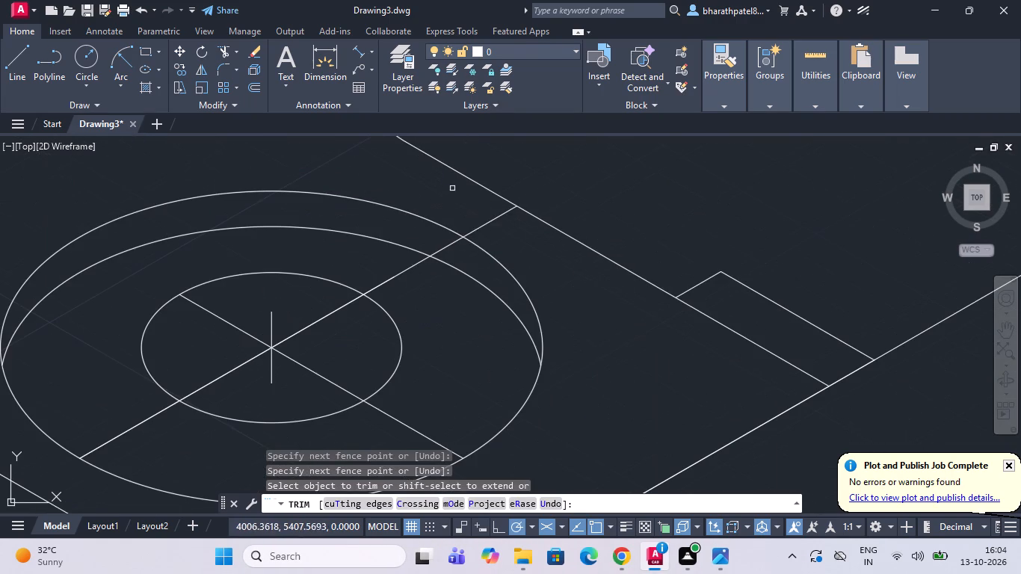
left_click(456, 193)
left_click(527, 242)
left_click(419, 237)
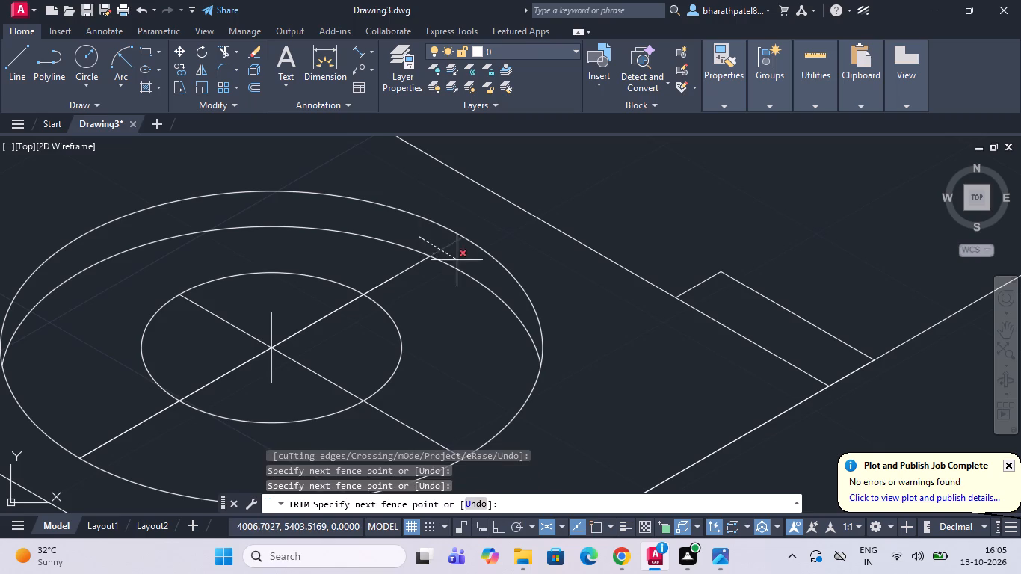
left_click(457, 260)
left_click(388, 259)
left_click(420, 288)
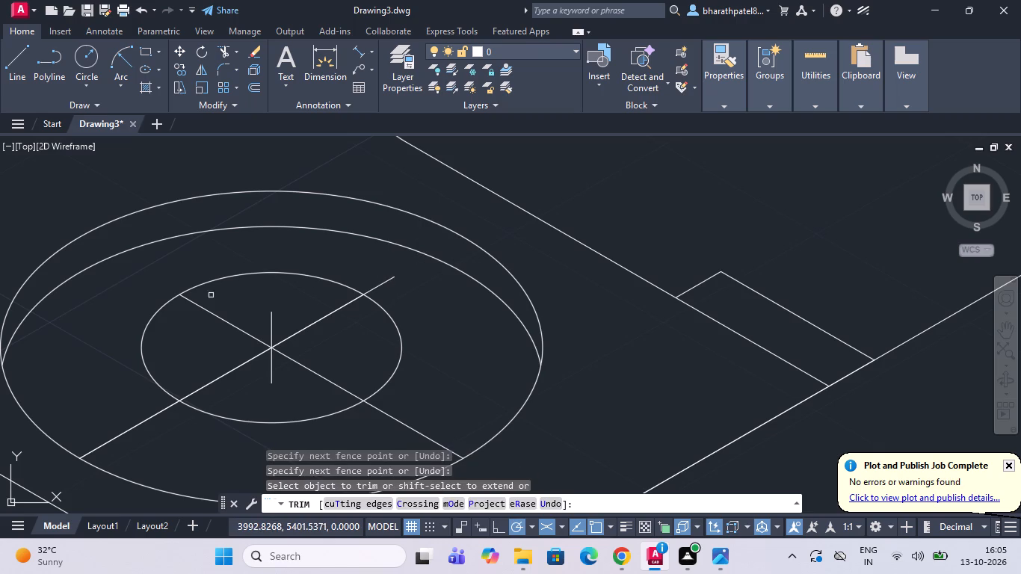
Trim the centre-line piece in the inner isocircle's upper-left half and the two lower branches between the inner and outer isocircles.
left_click(211, 295)
left_click(194, 325)
left_click(129, 396)
left_click(164, 447)
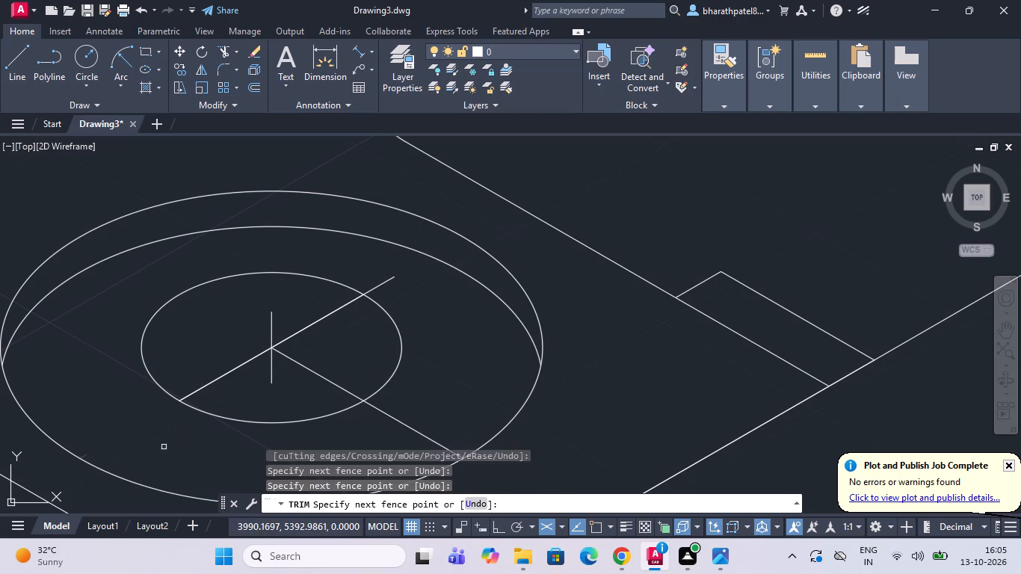
scroll(274, 348, "down", 1)
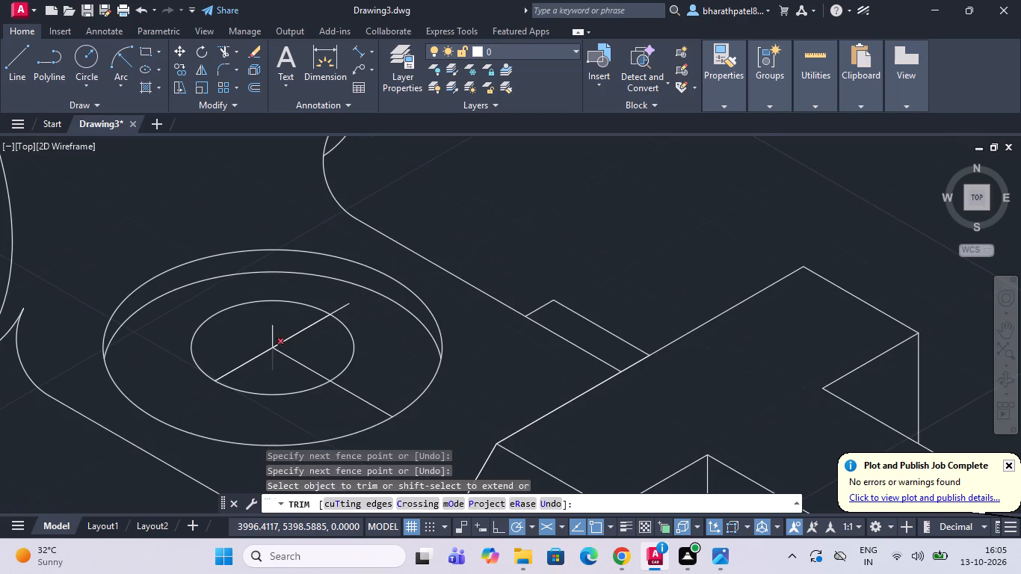
scroll(310, 413, "up", 1)
left_click_drag(418, 341, 368, 381)
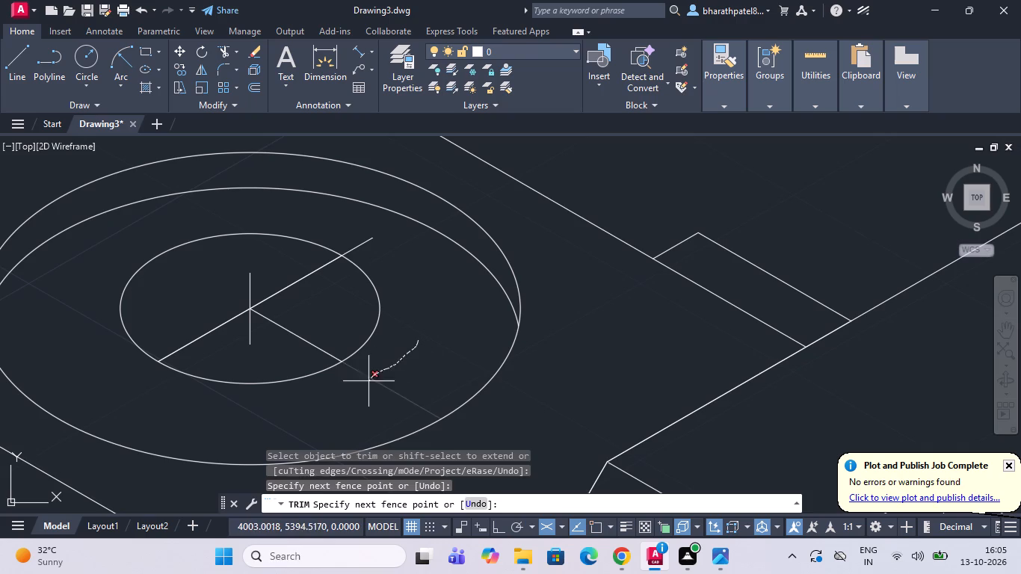
left_click_drag(368, 381, 363, 389)
Trim the remaining isometric line pieces in and beside the inner isocircle, plus the lower half of the short vertical line.
left_click_drag(323, 325, 280, 348)
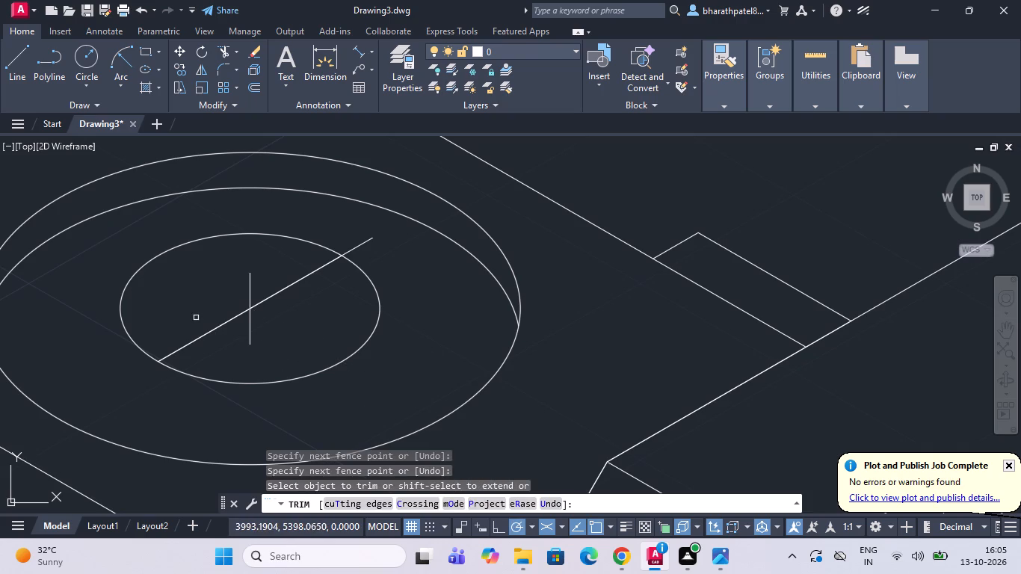
left_click_drag(196, 316, 226, 349)
left_click_drag(289, 314, 215, 339)
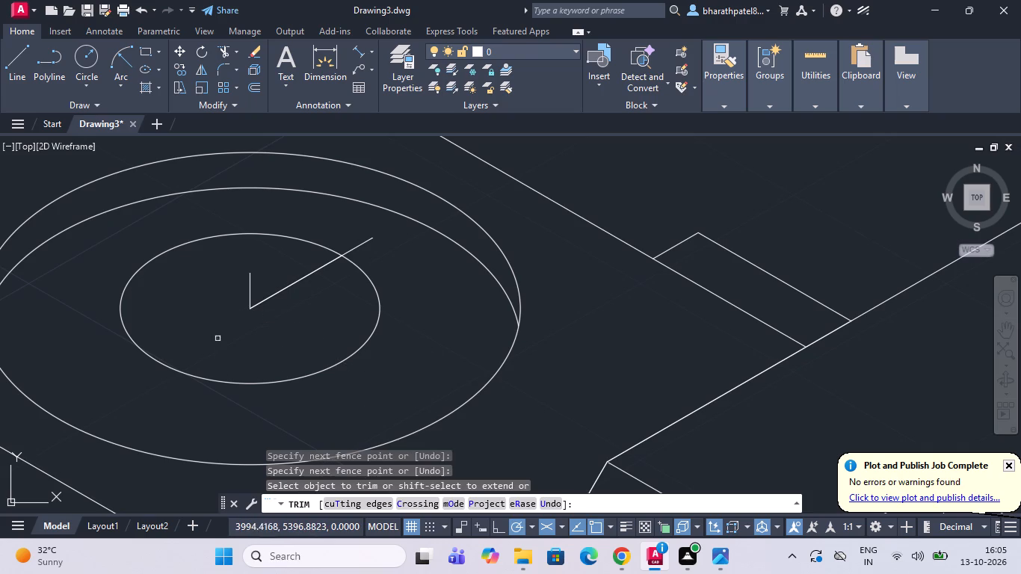
left_click_drag(297, 268, 321, 321)
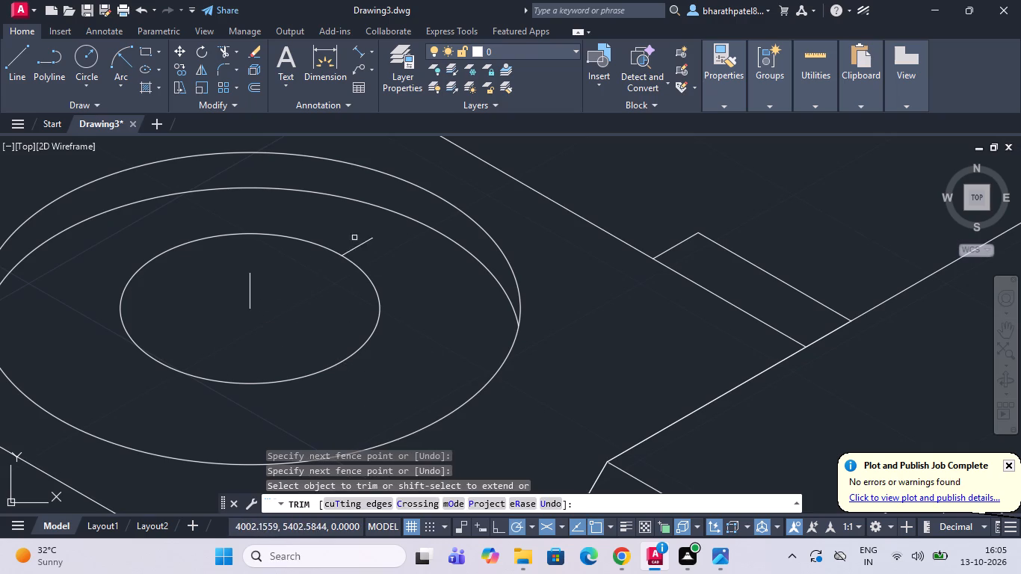
left_click_drag(354, 238, 384, 264)
scroll(384, 265, "down", 3)
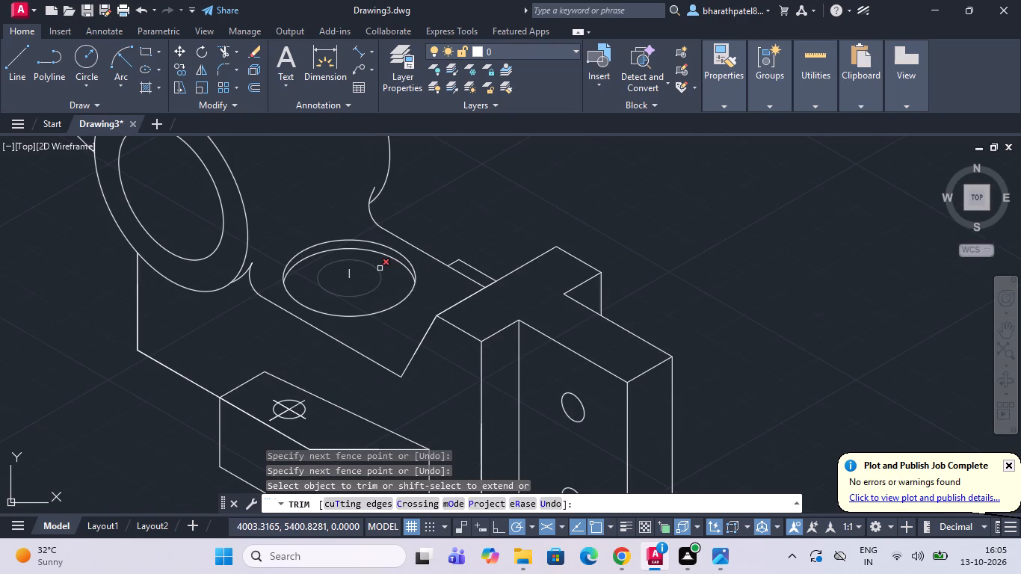
Draw a centre line through the short vertical line's top end, along 30° and 210°, extending past the outer isocircle both ways.
left_click_drag(20, 52, 34, 67)
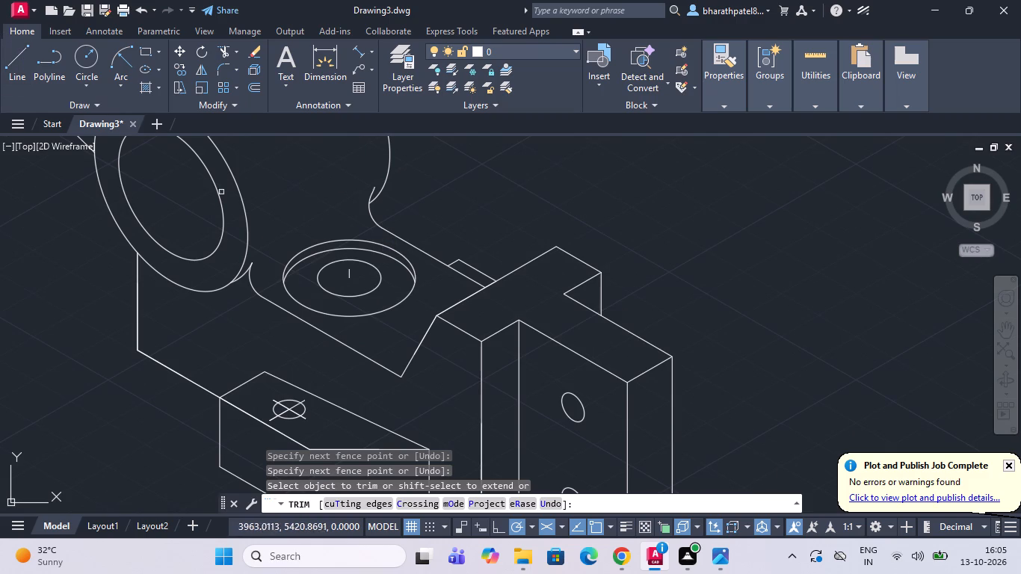
left_click(15, 61)
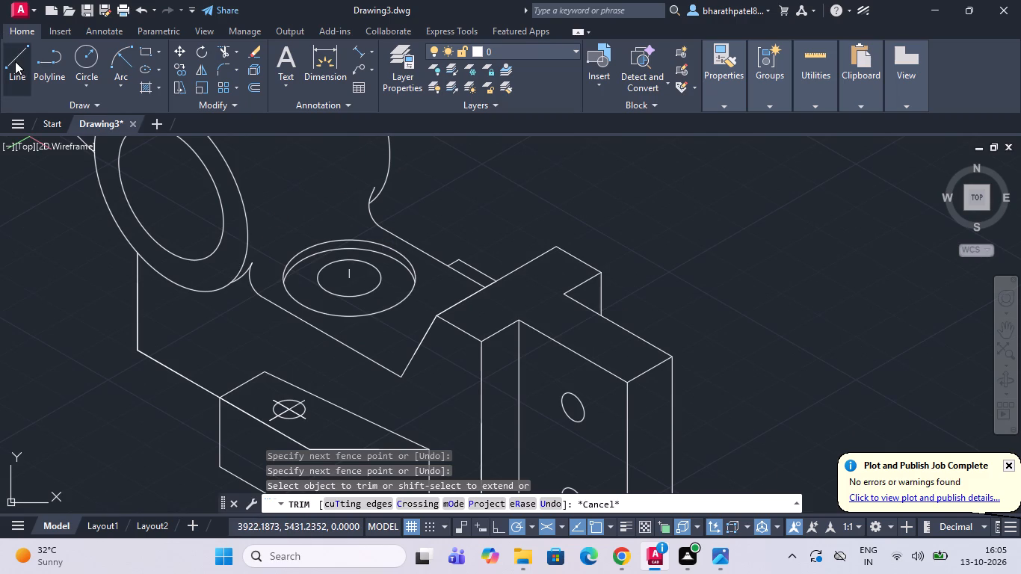
scroll(343, 259, "up", 3)
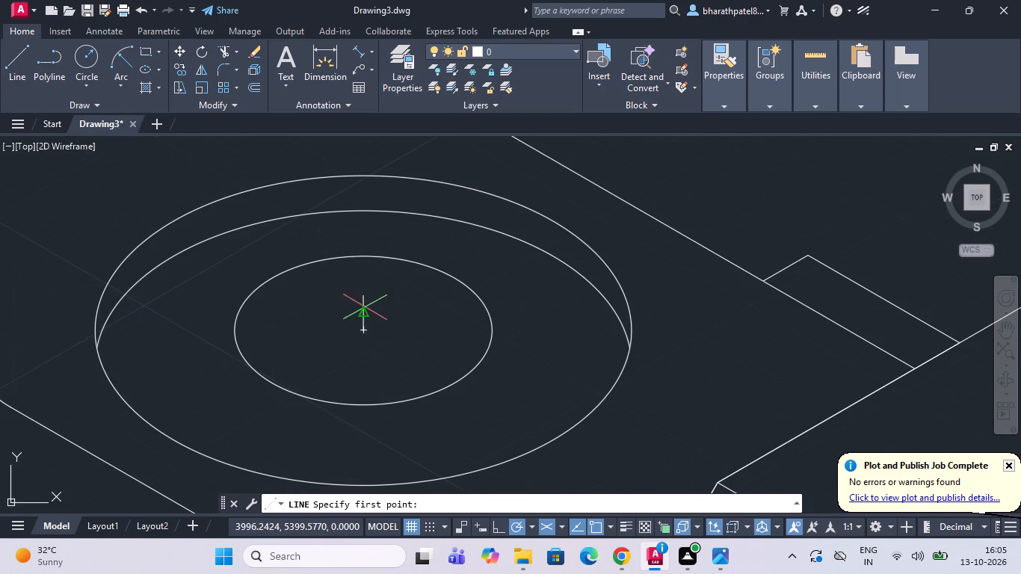
left_click(366, 293)
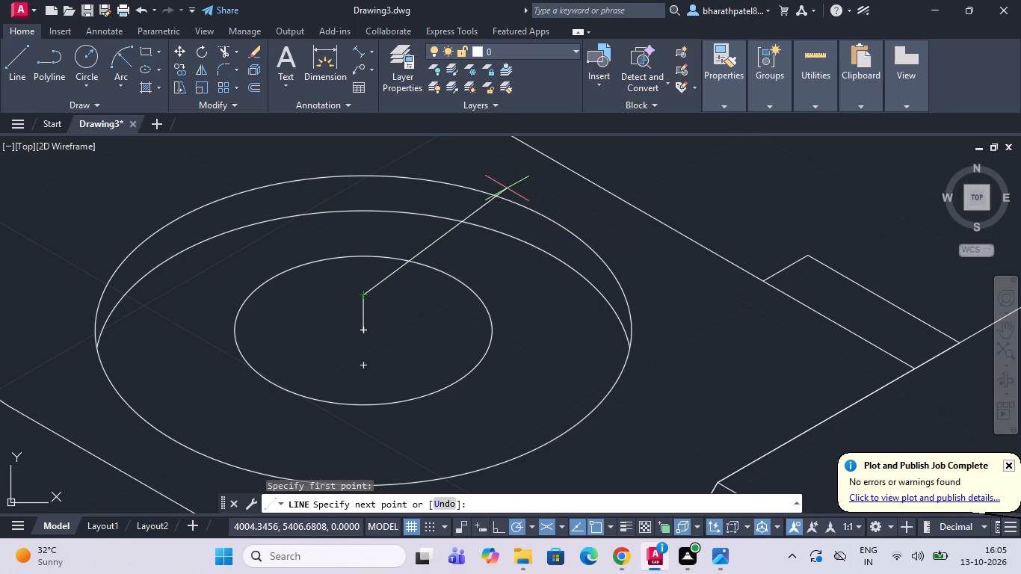
left_click(544, 190)
scroll(544, 190, "down", 2)
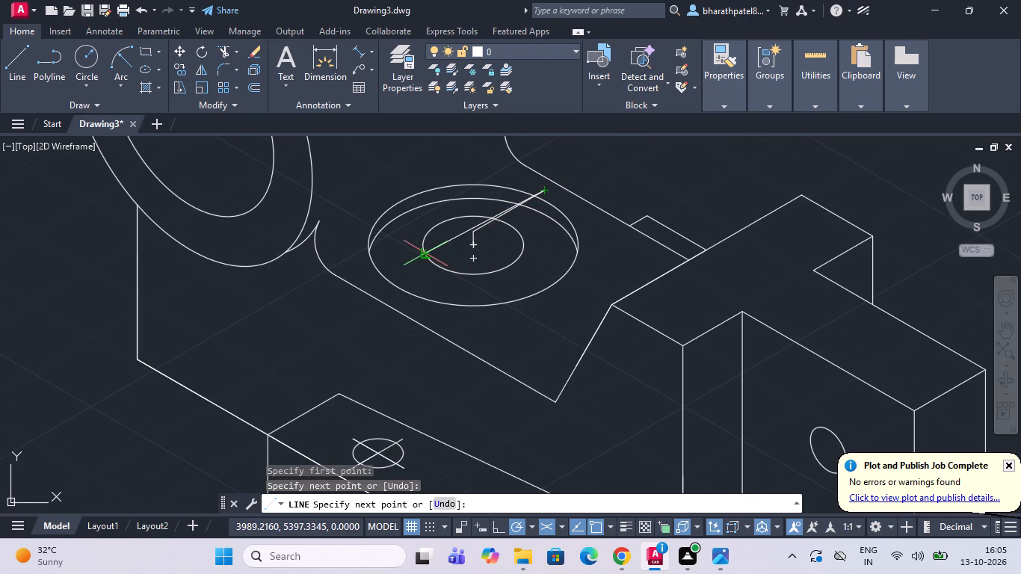
scroll(426, 265, "up", 2)
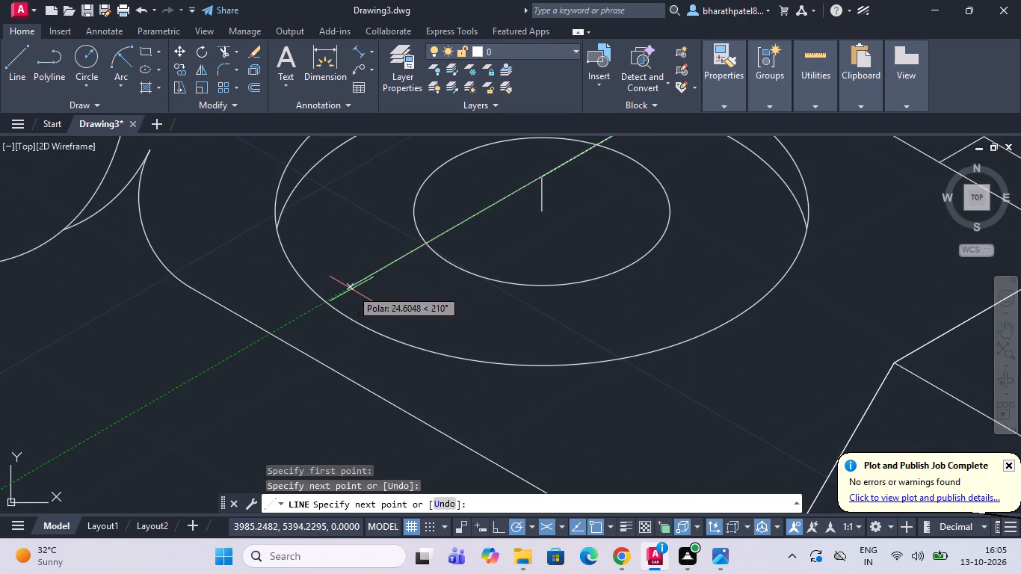
left_click(306, 312)
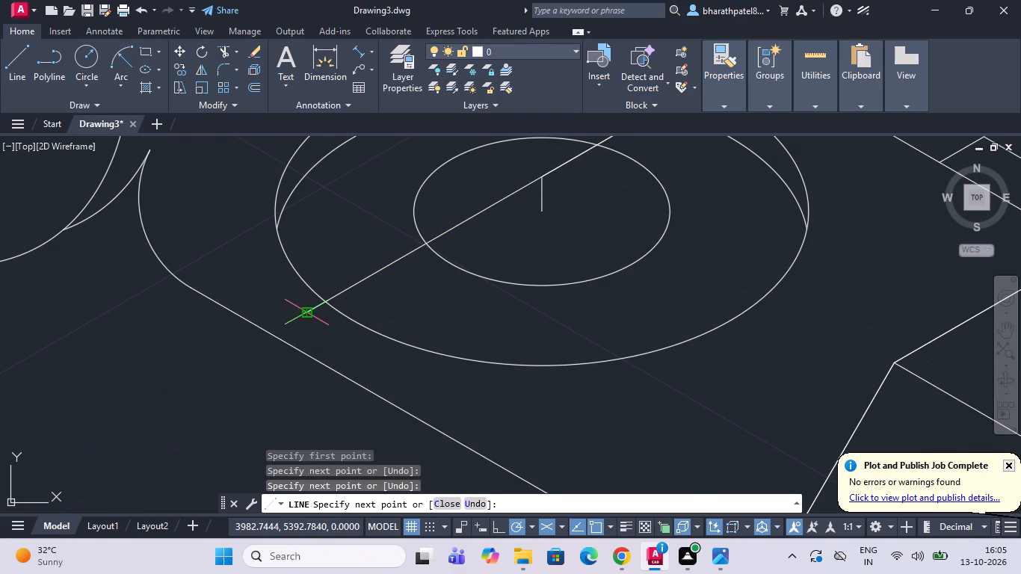
key("Escape")
Draw the crossing centre line from the same point at 330° and 150°, about 16 units each way.
left_click(13, 55)
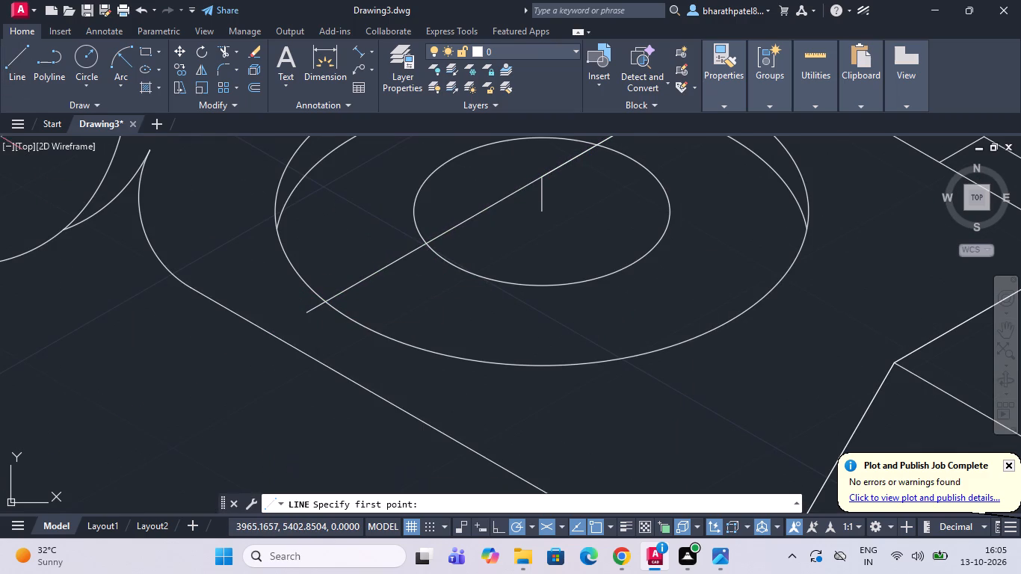
scroll(319, 260, "down", 2)
left_click(410, 231)
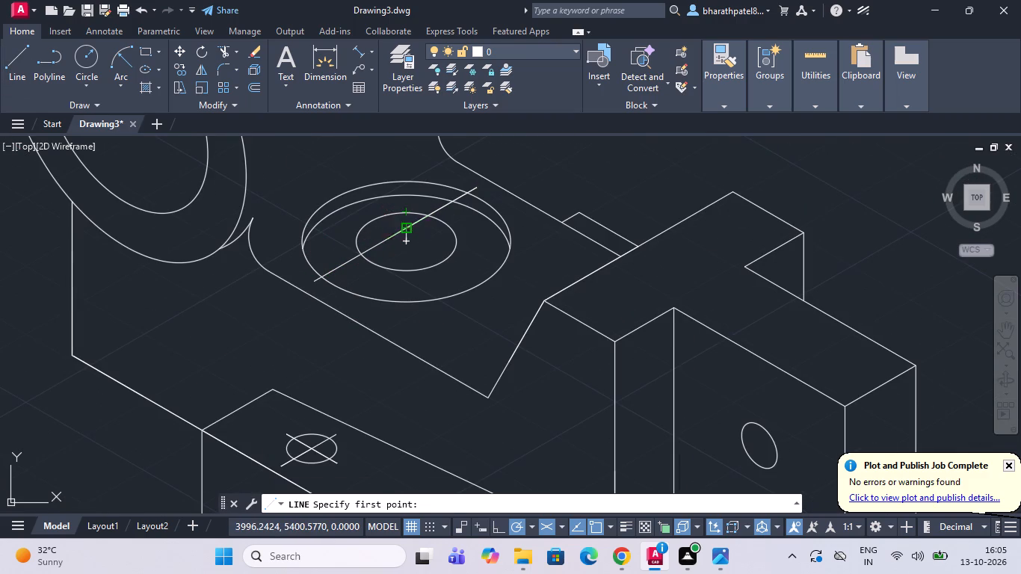
left_click(500, 290)
key("space")
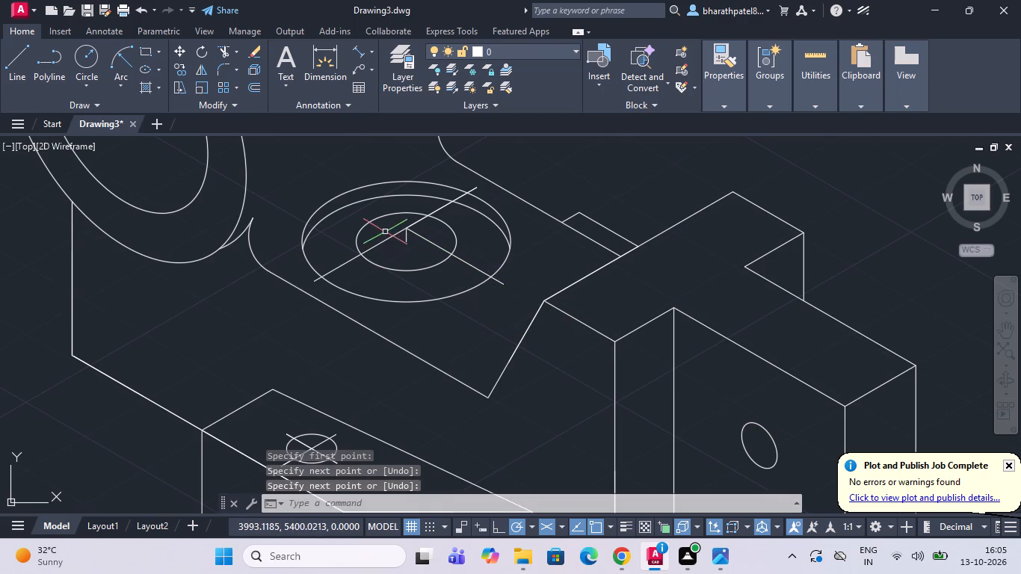
key("space")
left_click(407, 228)
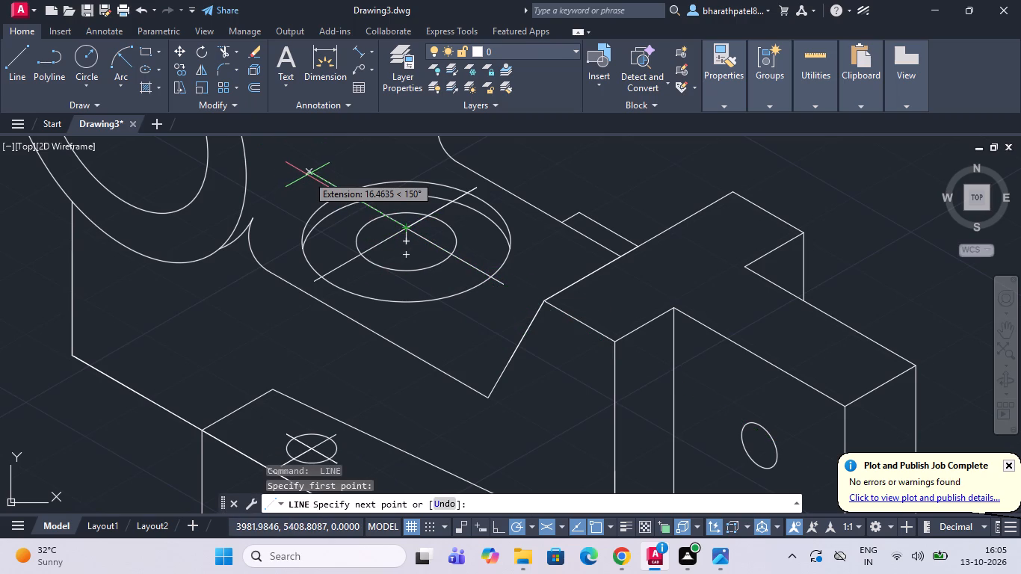
left_click(308, 175)
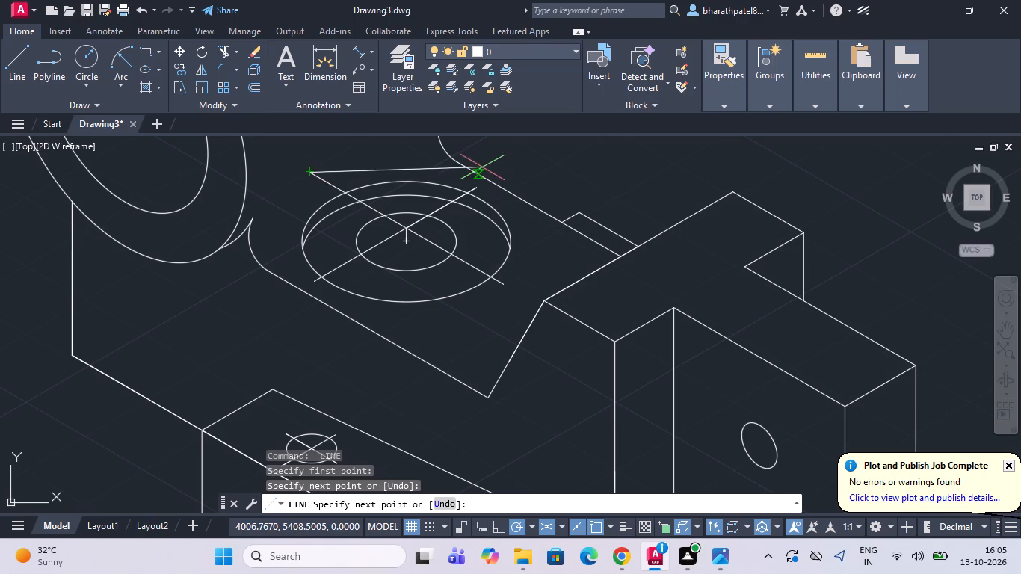
key("Escape")
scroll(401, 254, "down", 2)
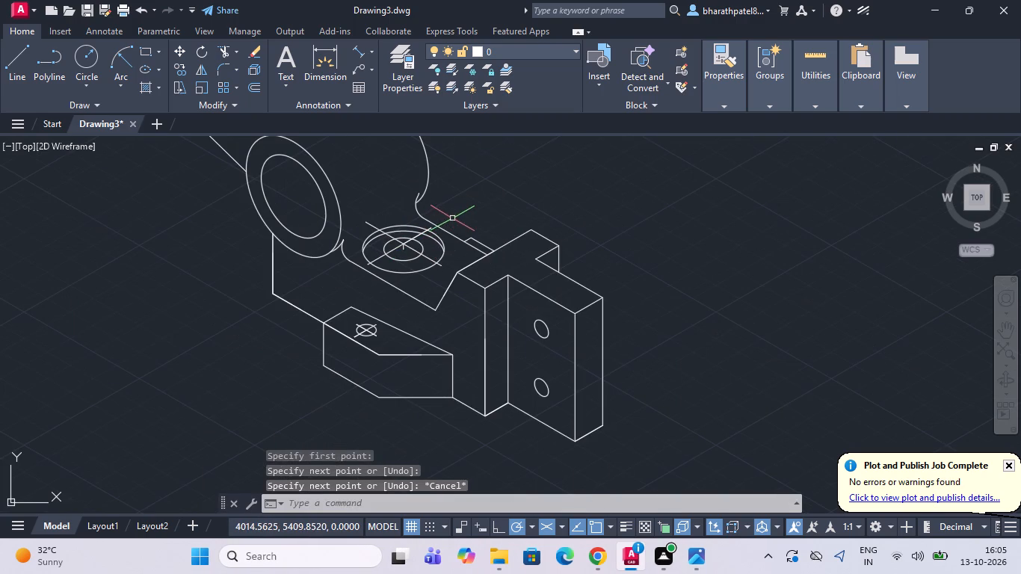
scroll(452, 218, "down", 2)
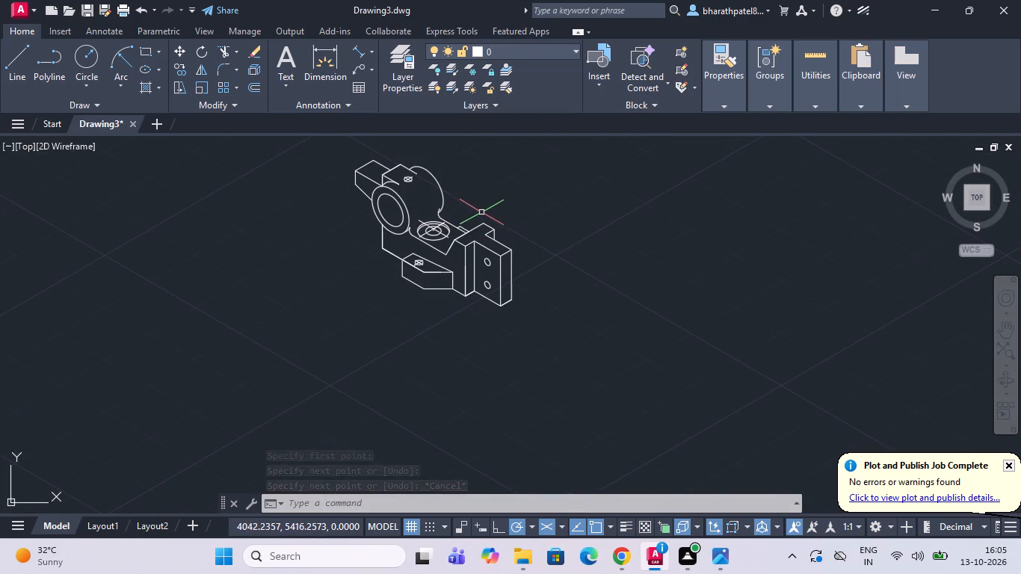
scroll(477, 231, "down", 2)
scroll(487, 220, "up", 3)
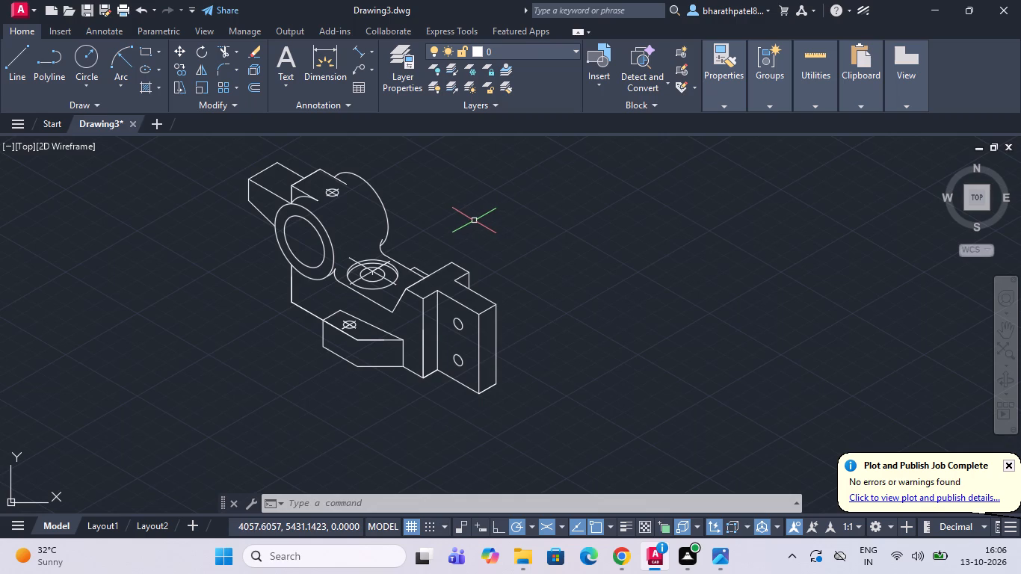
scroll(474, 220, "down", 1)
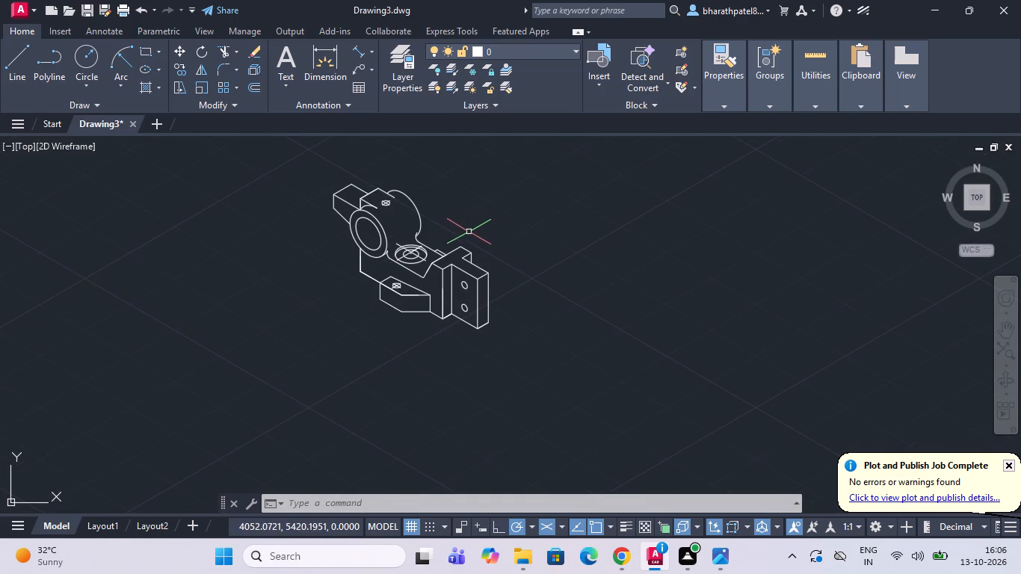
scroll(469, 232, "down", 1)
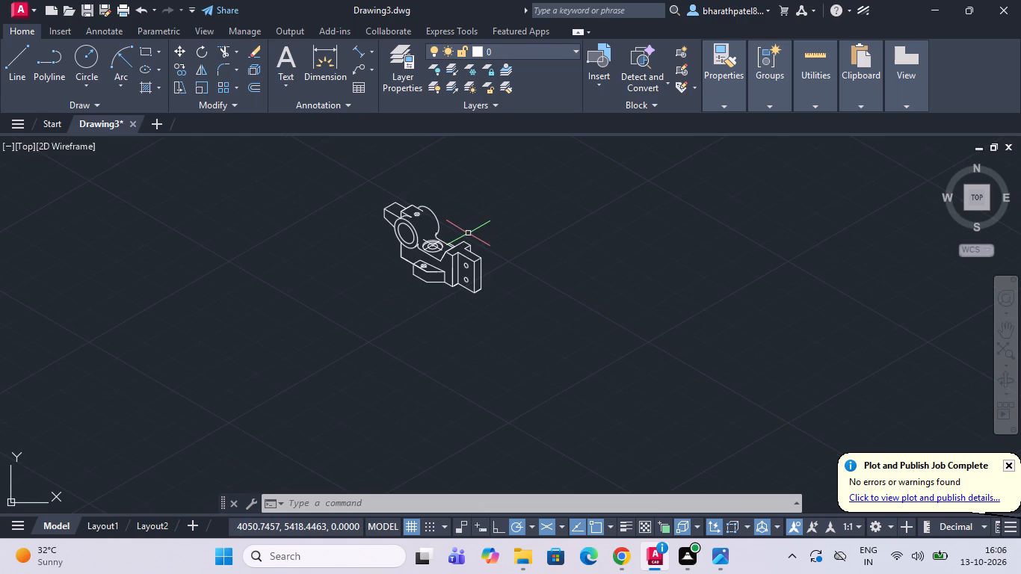
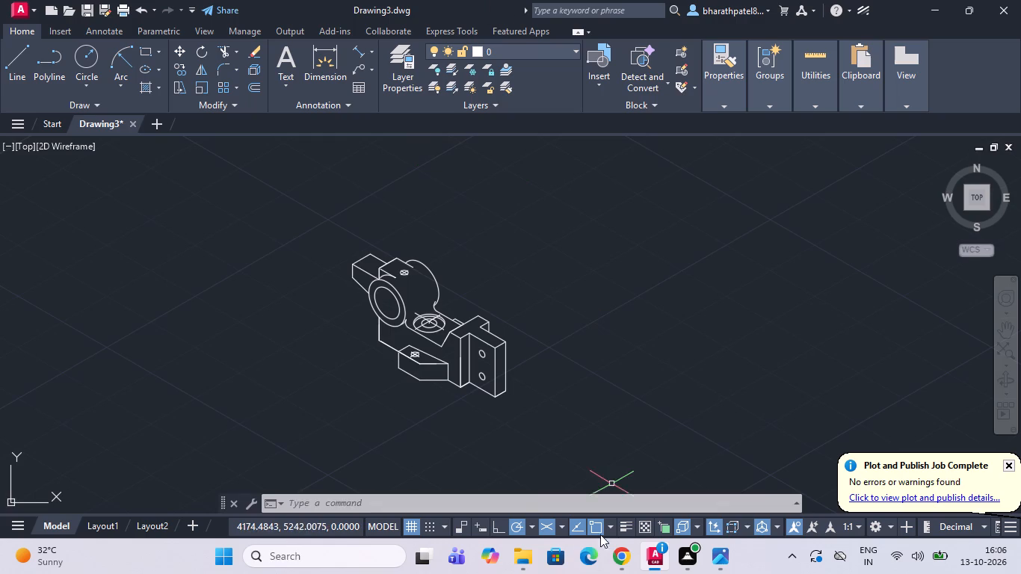
Draw two 30° lines outward from the rear upper edge of the block behind the two-hole plate, about 41 and 13 units long.
scroll(496, 401, "up", 2)
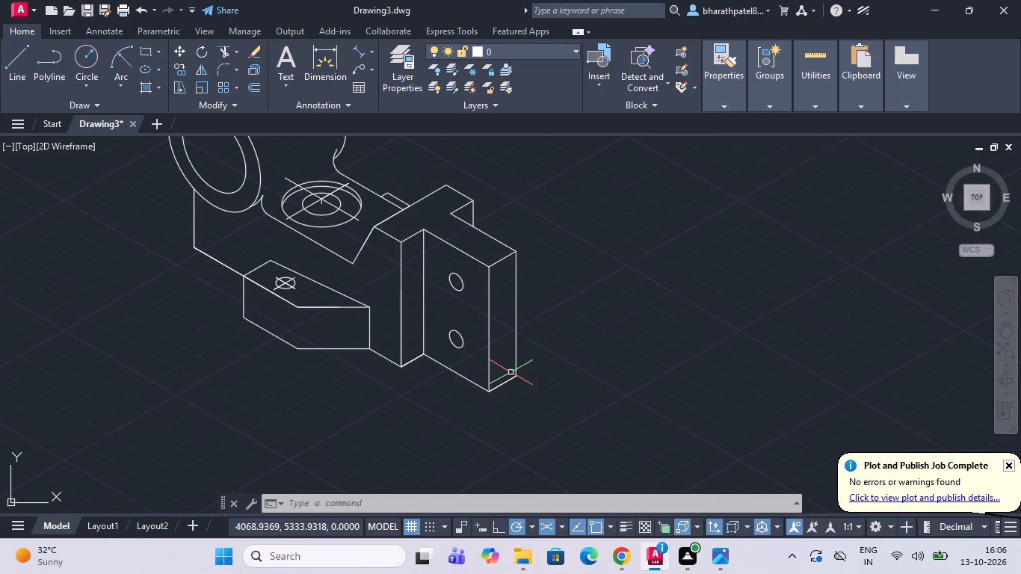
scroll(510, 336, "down", 2)
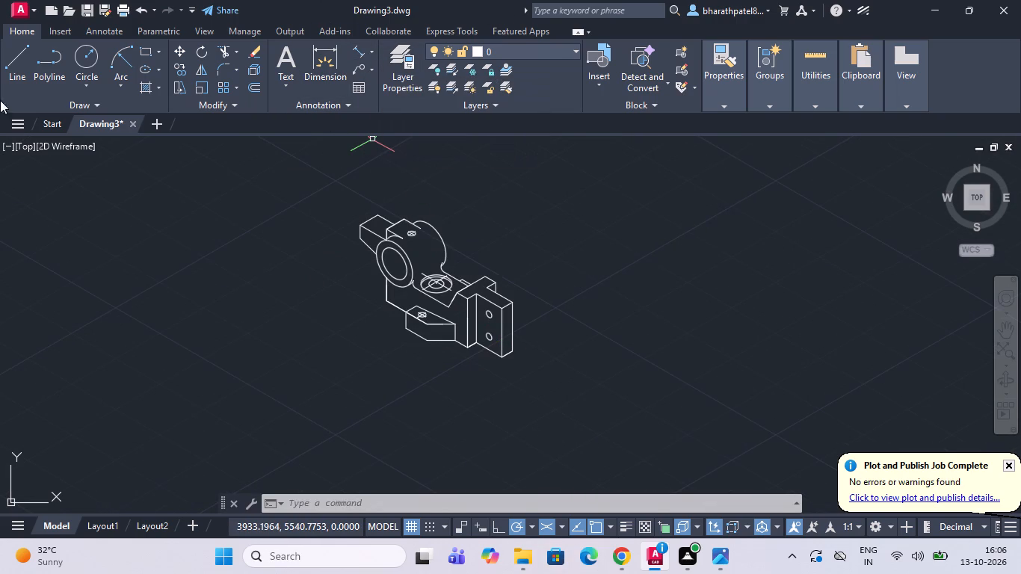
left_click_drag(7, 50, 93, 73)
scroll(558, 291, "up", 1)
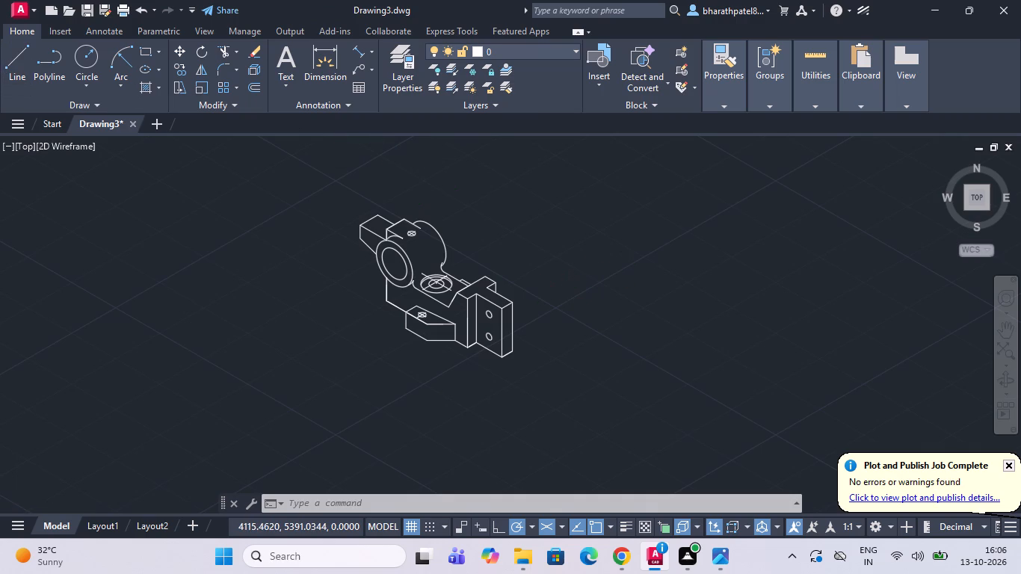
scroll(458, 254, "up", 3)
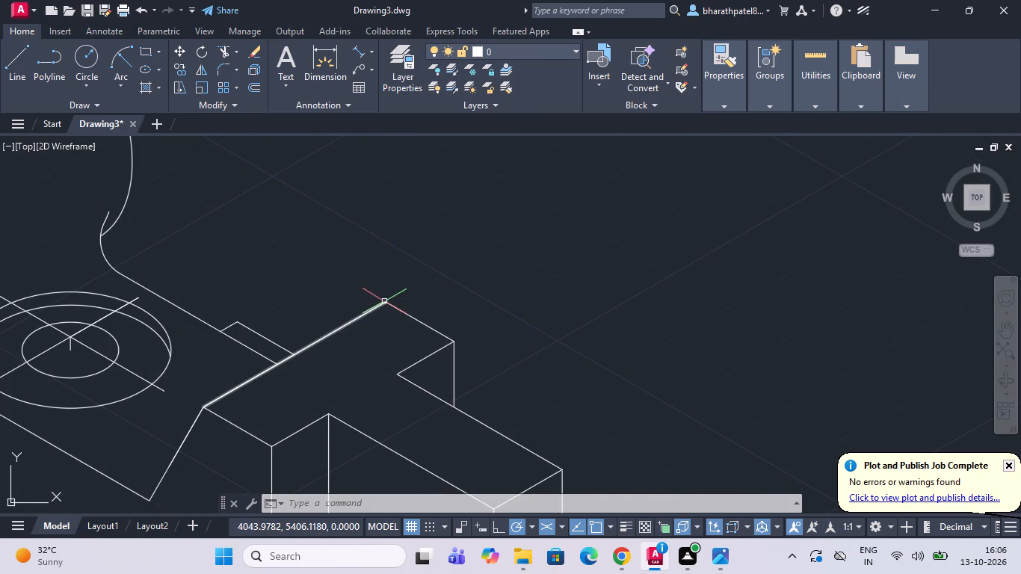
left_click(12, 50)
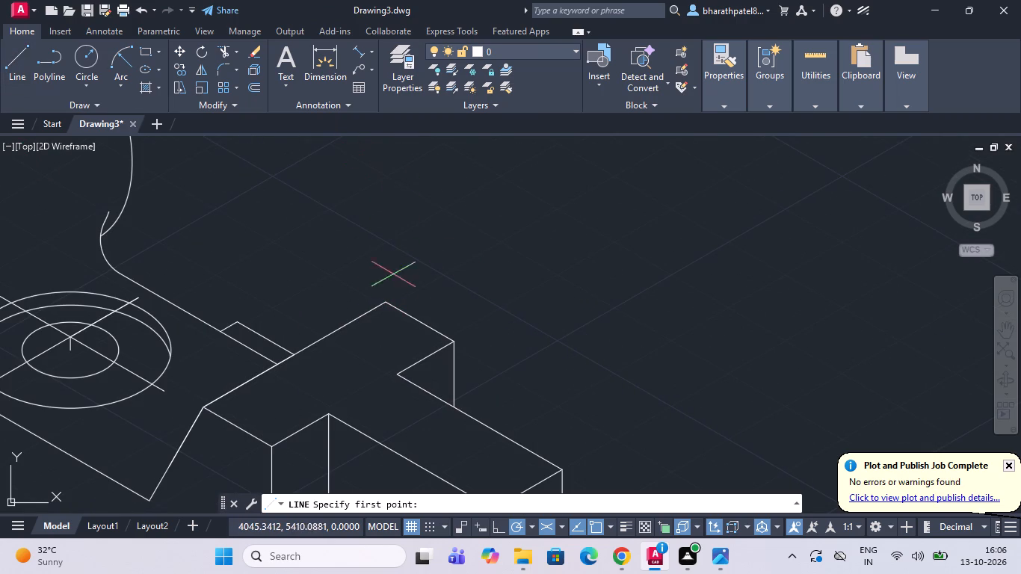
left_click_drag(387, 305, 424, 284)
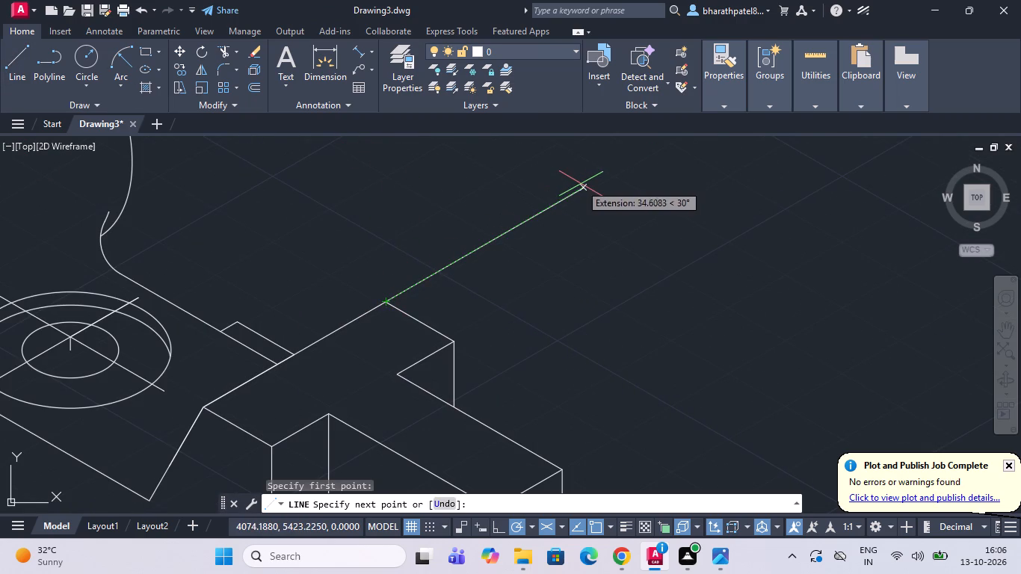
left_click(620, 161)
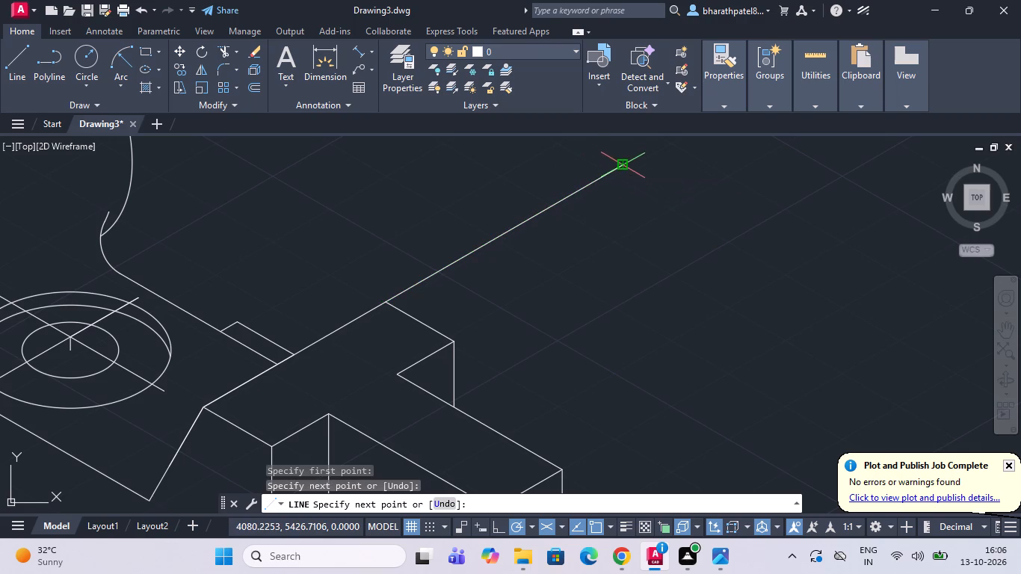
key("space")
key("space")
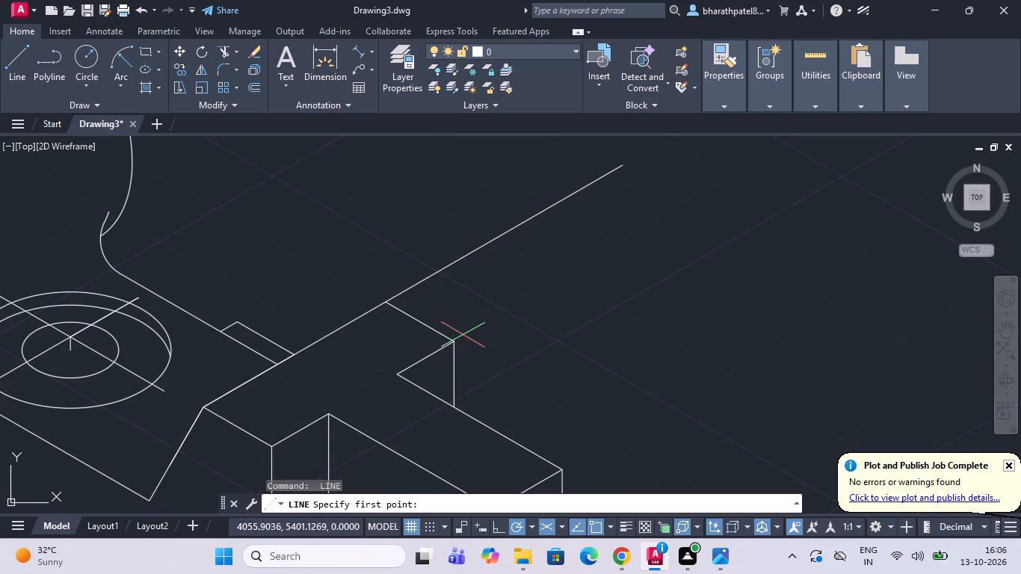
left_click_drag(454, 345, 504, 316)
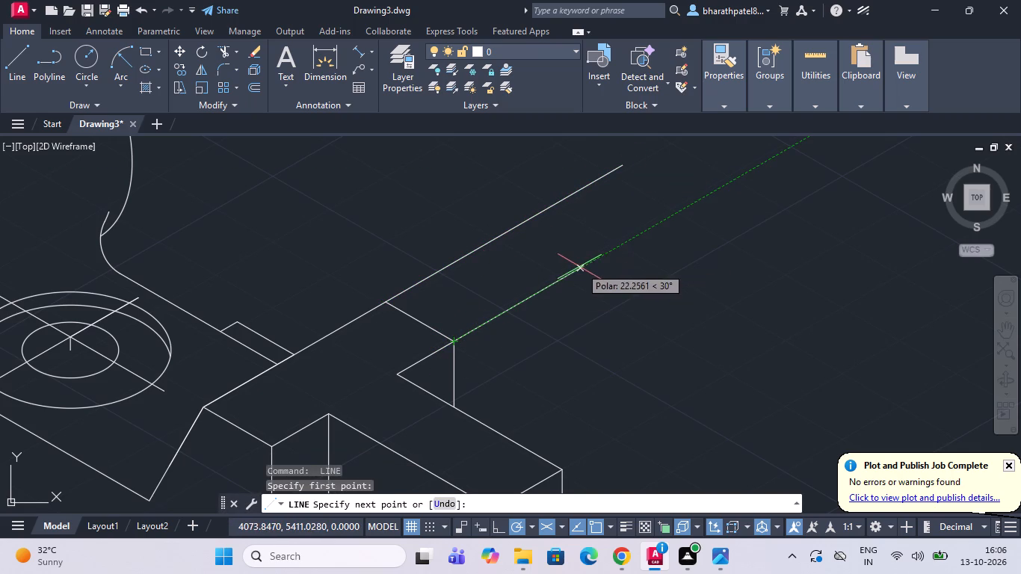
left_click(522, 294)
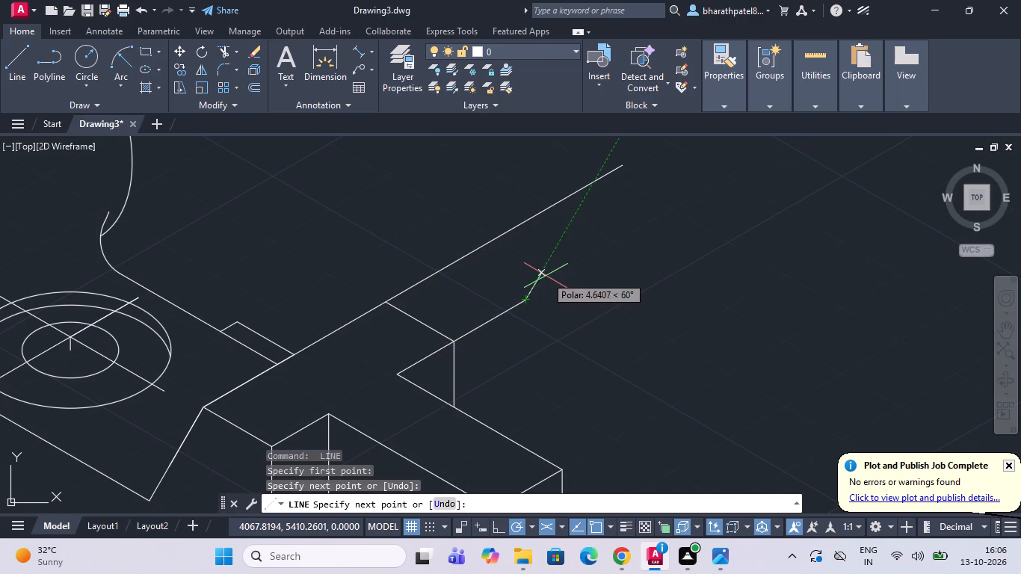
key("space")
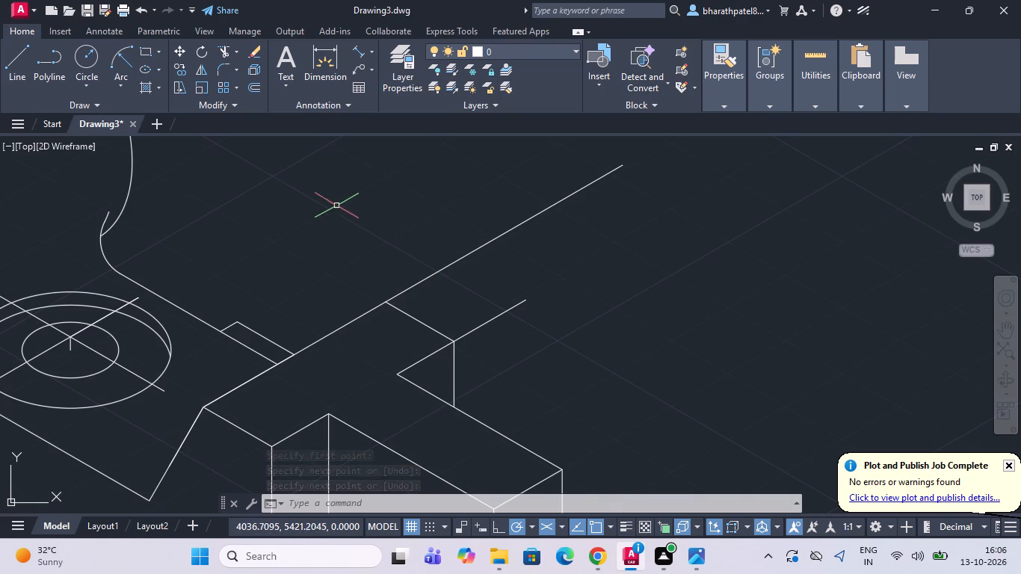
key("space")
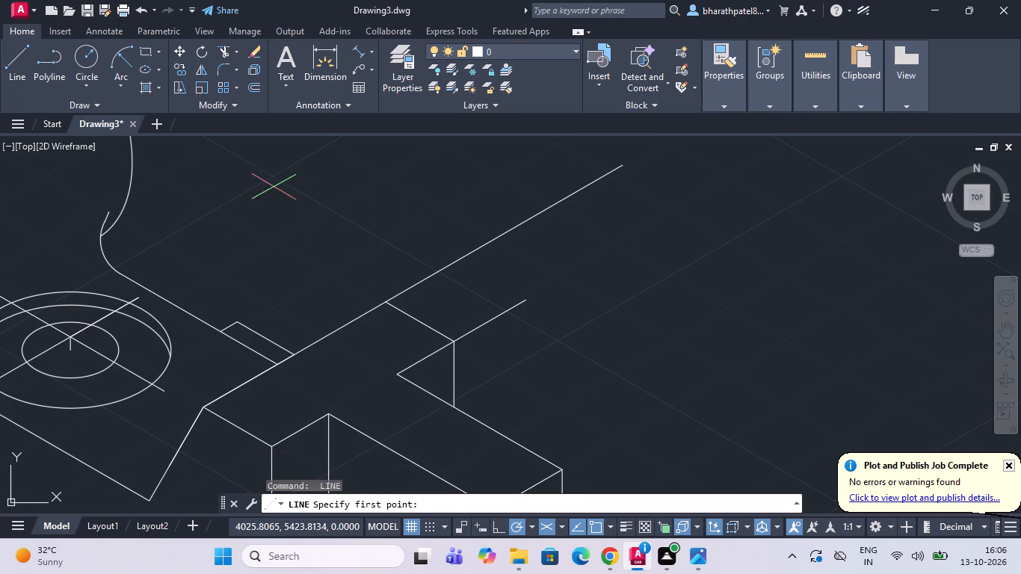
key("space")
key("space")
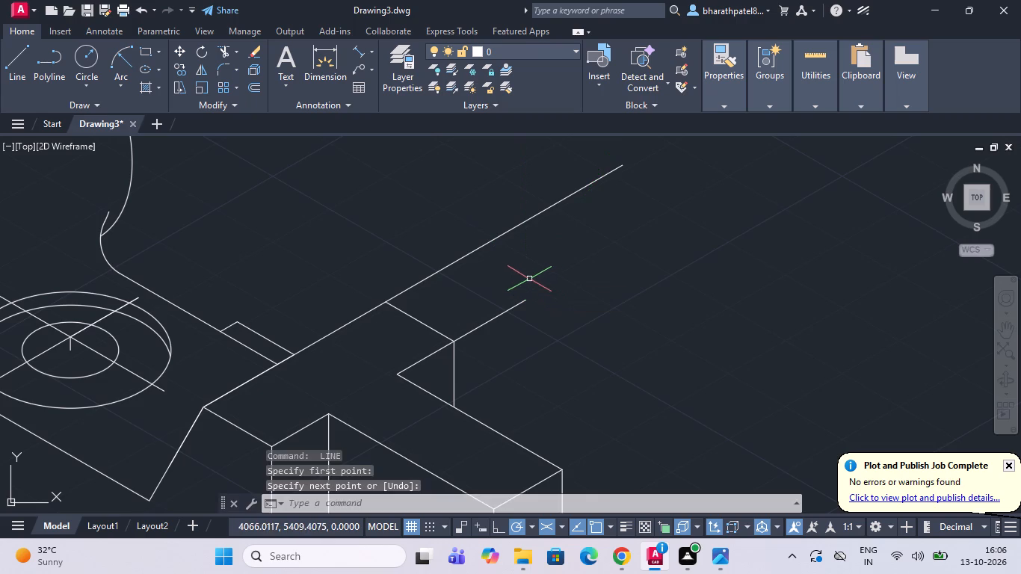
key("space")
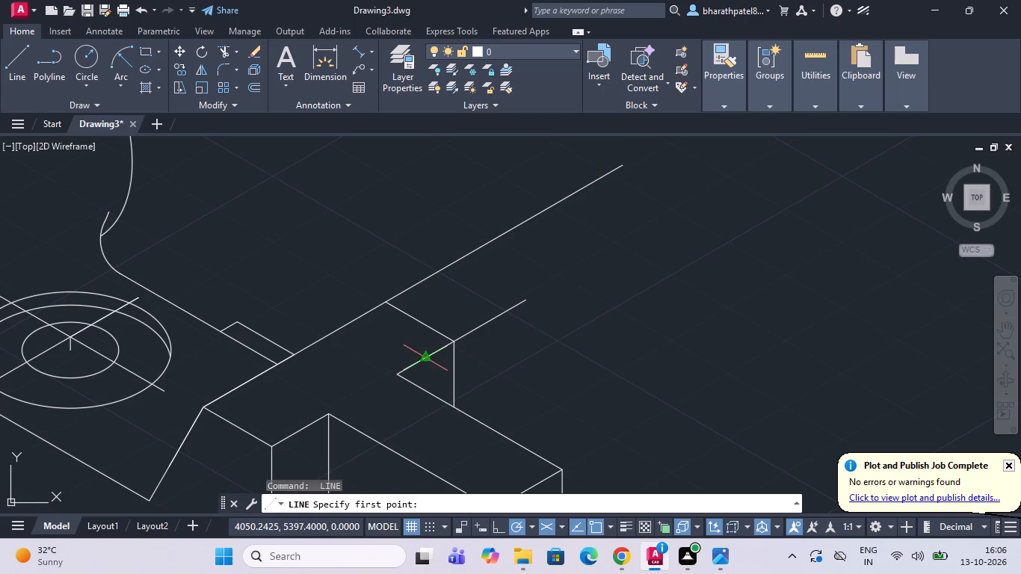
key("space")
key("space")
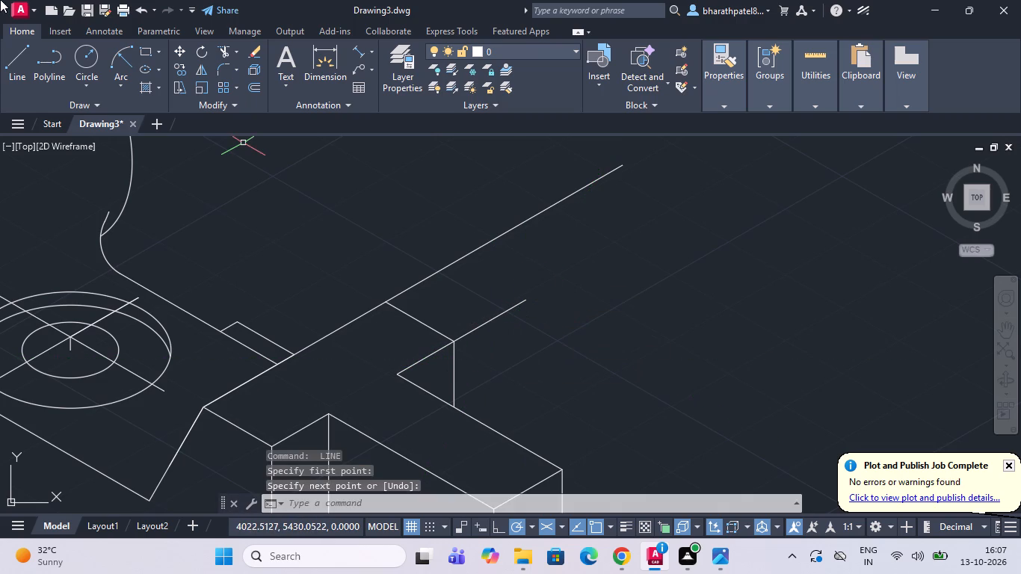
Draw two lines from the two-hole plate's rear upper corner: about 62 units at 30° and about 22 units at 330°.
left_click(17, 56)
scroll(271, 173, "down", 2)
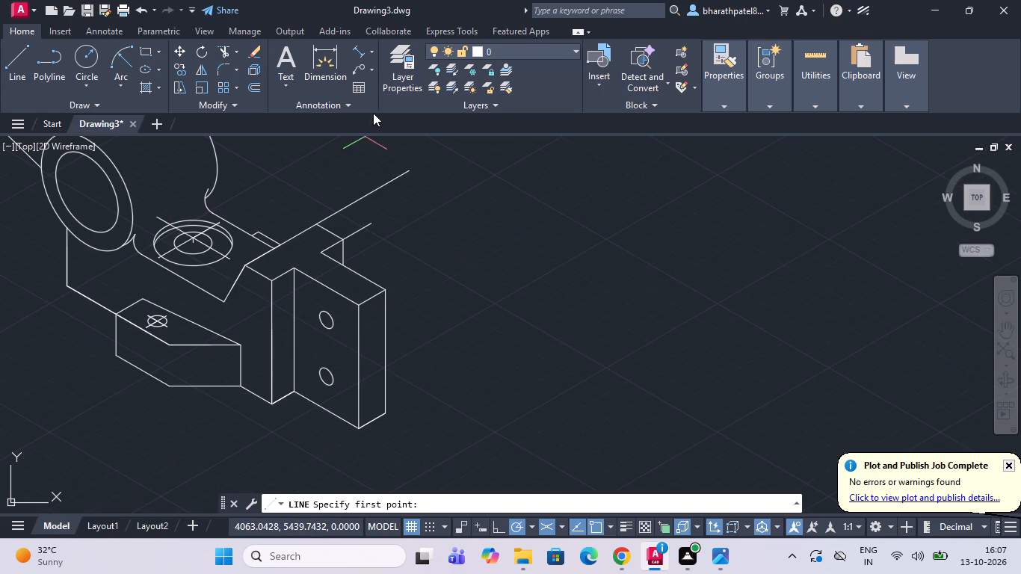
left_click_drag(382, 291, 398, 280)
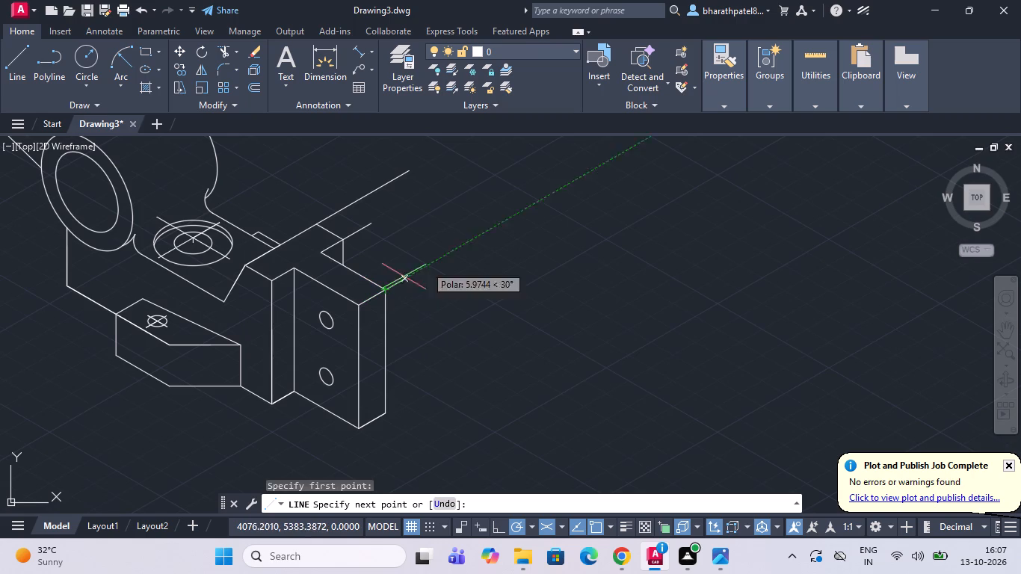
left_click(525, 212)
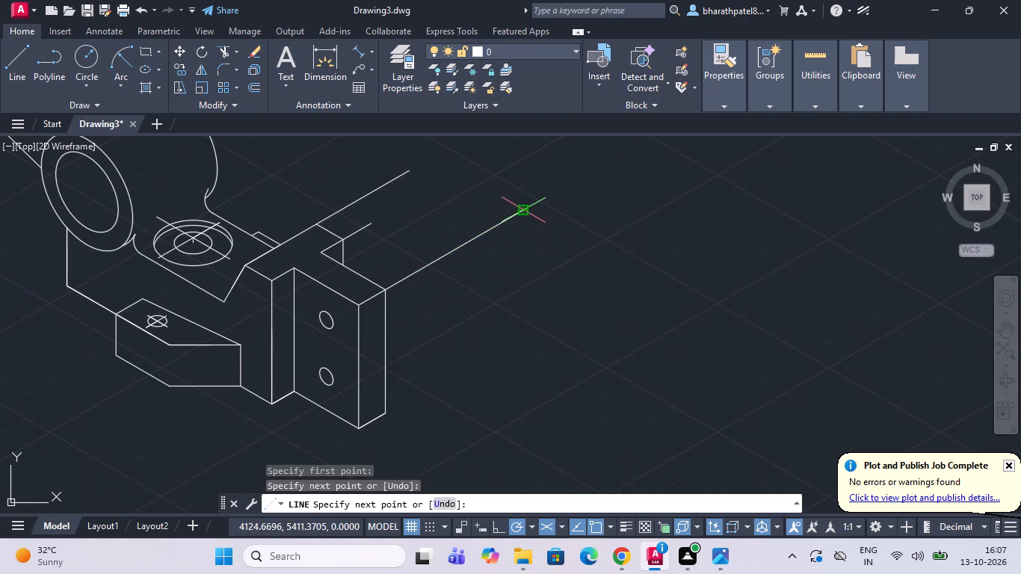
key("space")
left_click(25, 55)
scroll(170, 78, "down", 2)
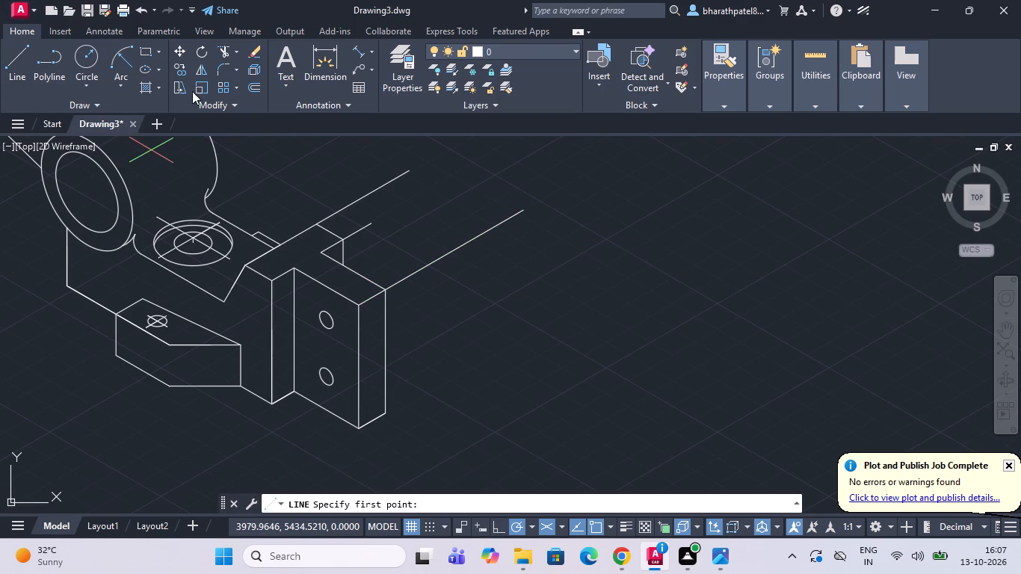
scroll(278, 149, "down", 1)
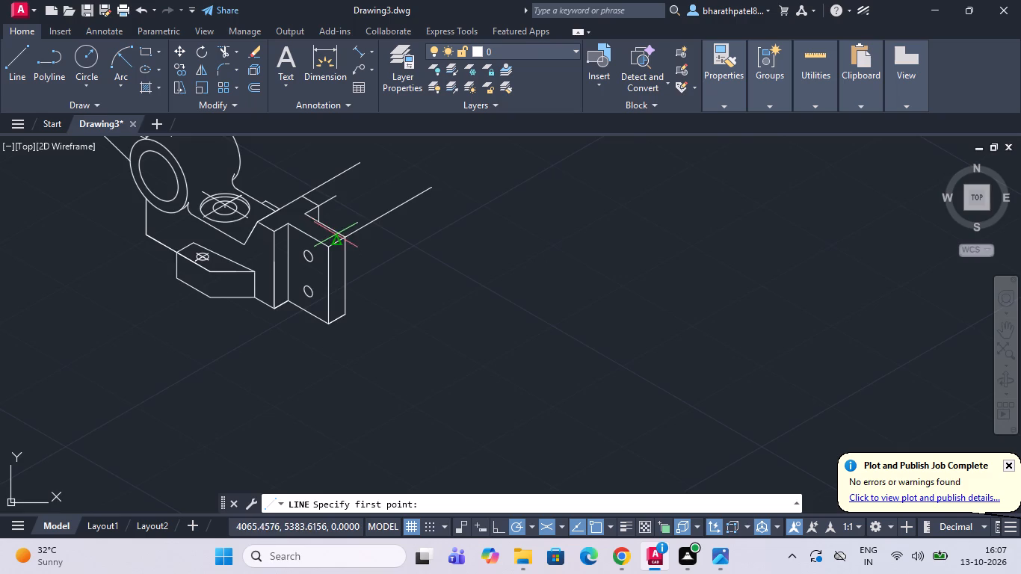
scroll(340, 244, "up", 3)
left_click(358, 212)
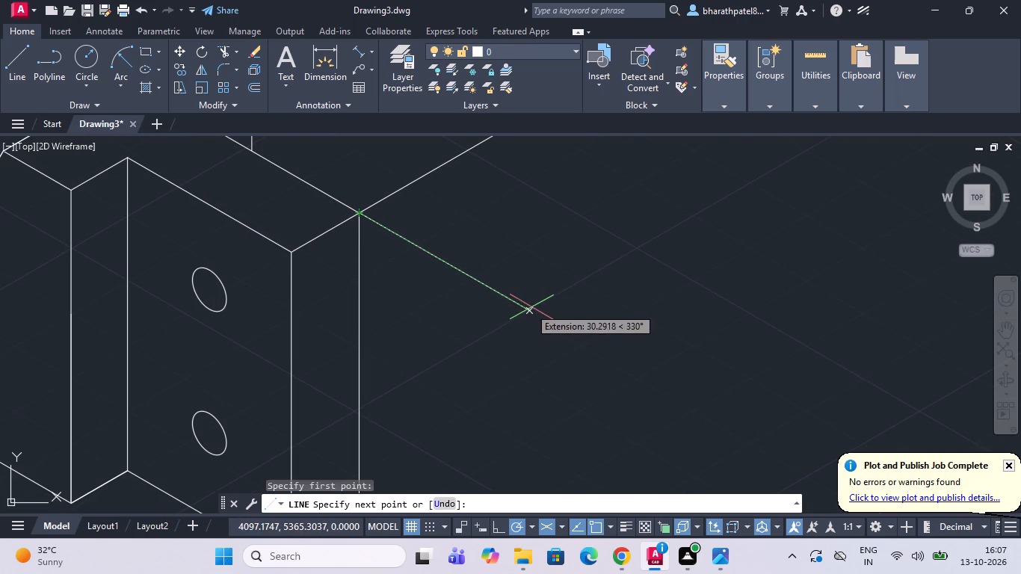
left_click(483, 286)
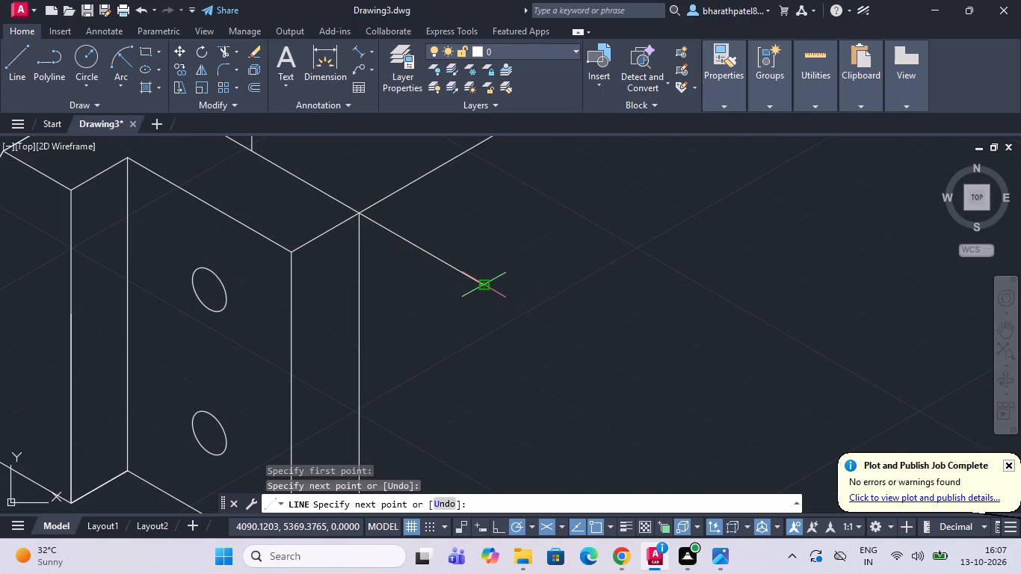
key("space")
Draw a line about 67 units long at 330° from the upper end of the block's short vertical edge behind the plate.
left_click(30, 49)
scroll(38, 48, "down", 2)
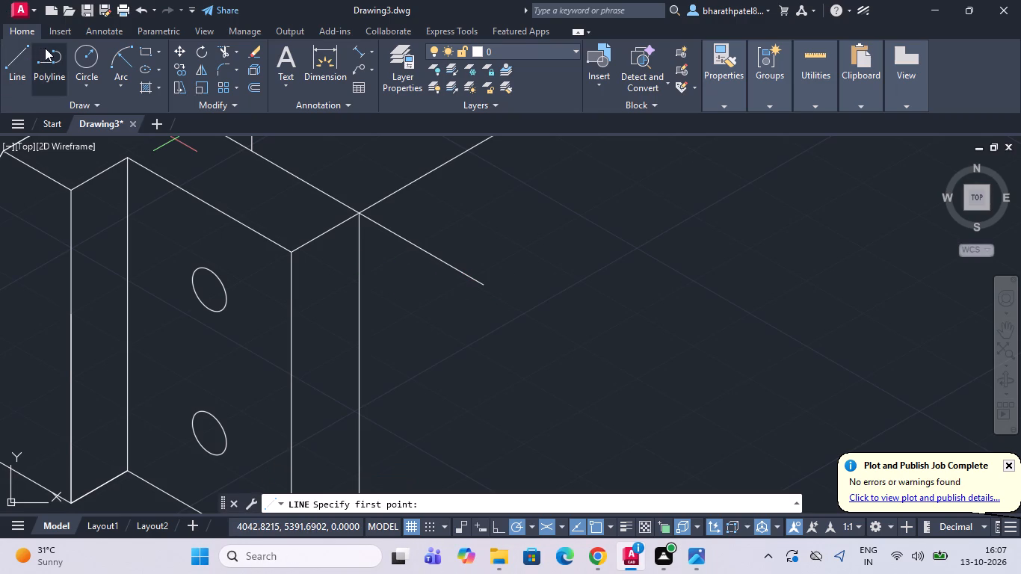
scroll(179, 108, "down", 4)
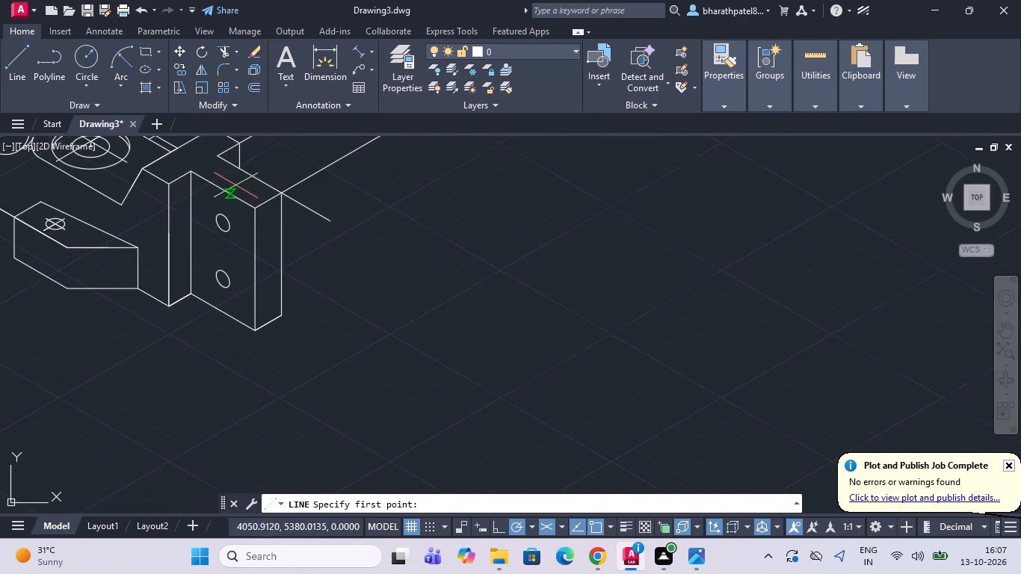
scroll(245, 143, "up", 2)
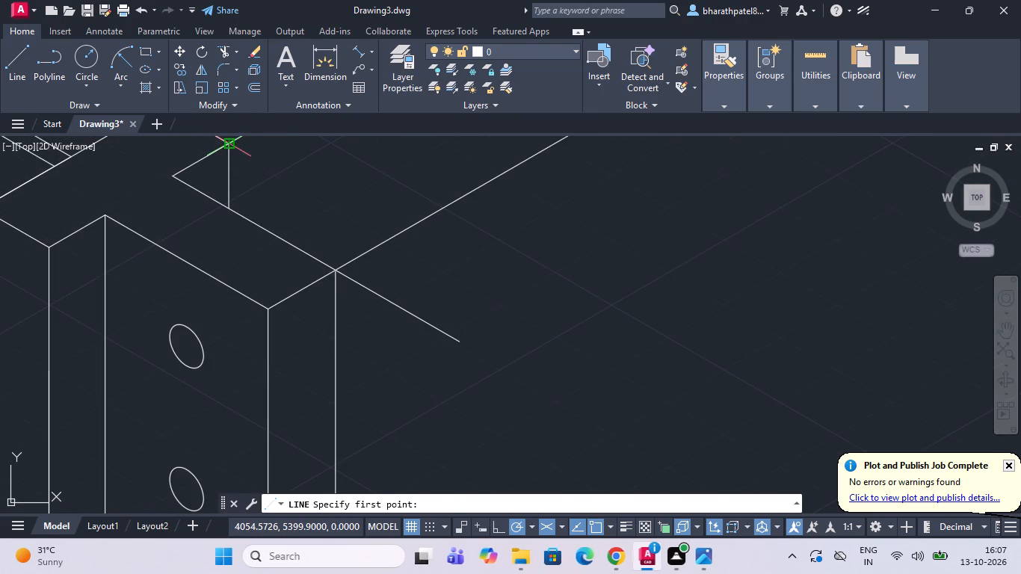
left_click(229, 144)
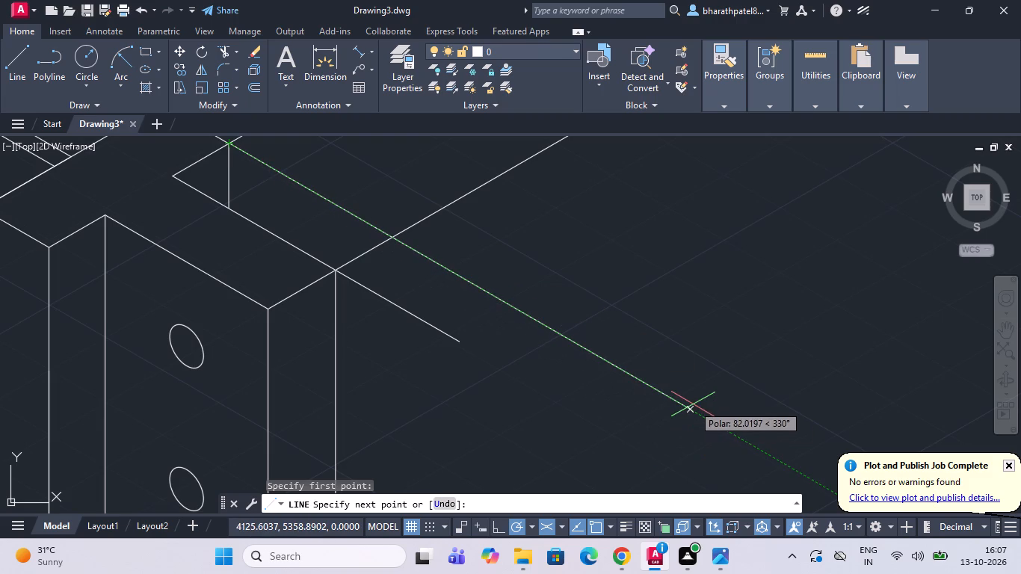
left_click(610, 356)
key("space")
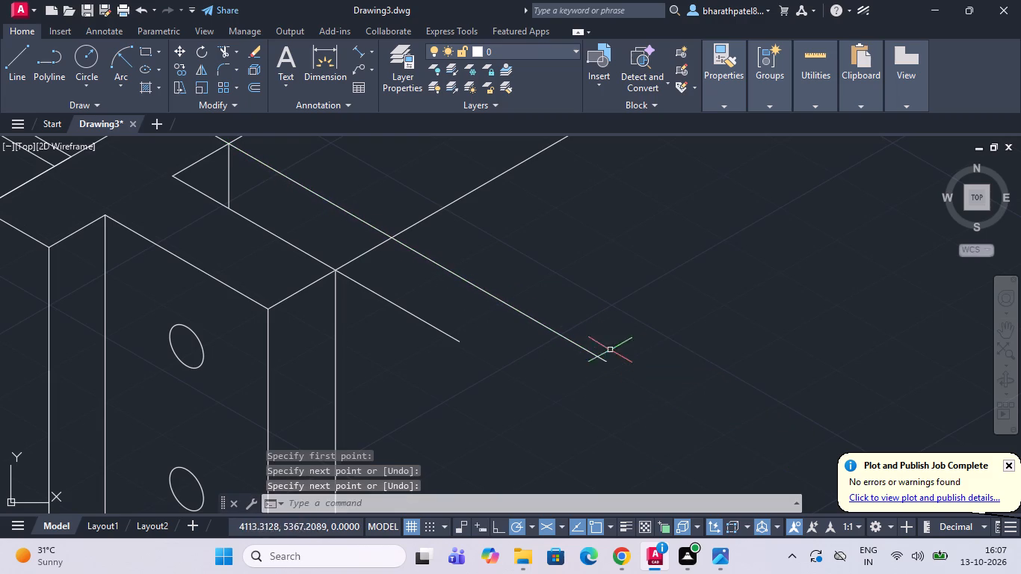
Draw a line about 50 units long at 330° from the two-hole plate's front upper corner.
scroll(570, 318, "down", 2)
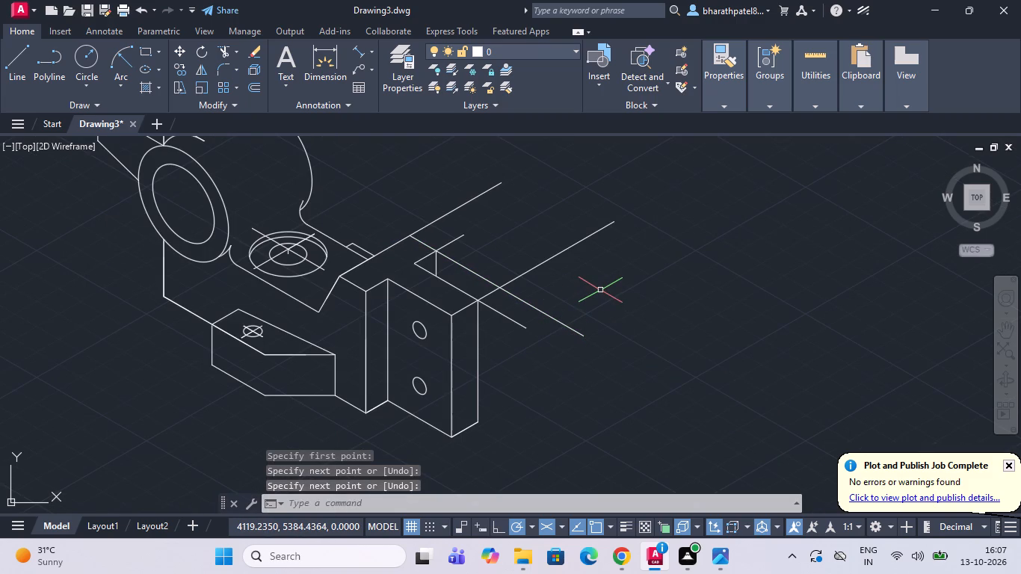
left_click(12, 63)
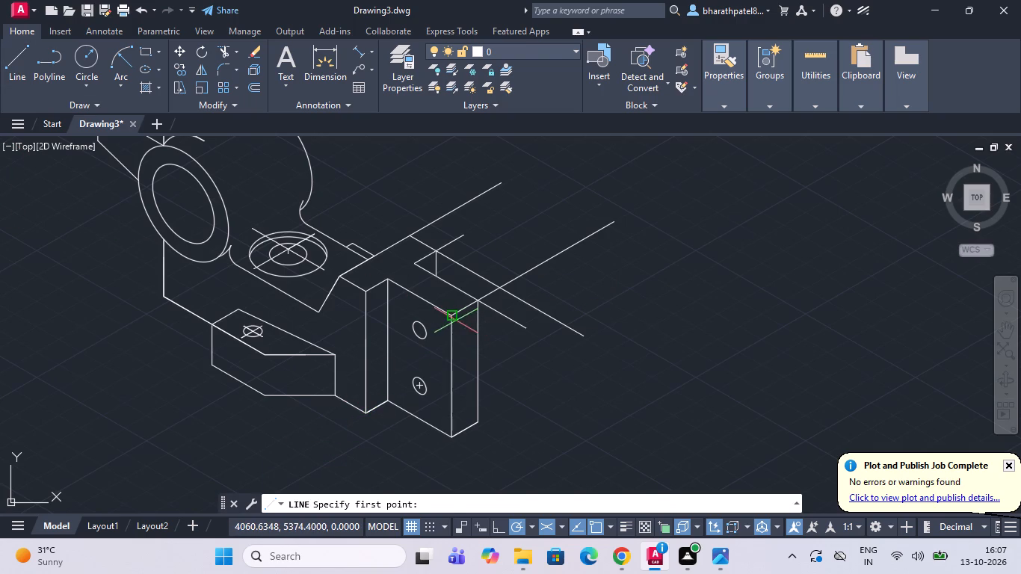
left_click_drag(454, 318, 467, 342)
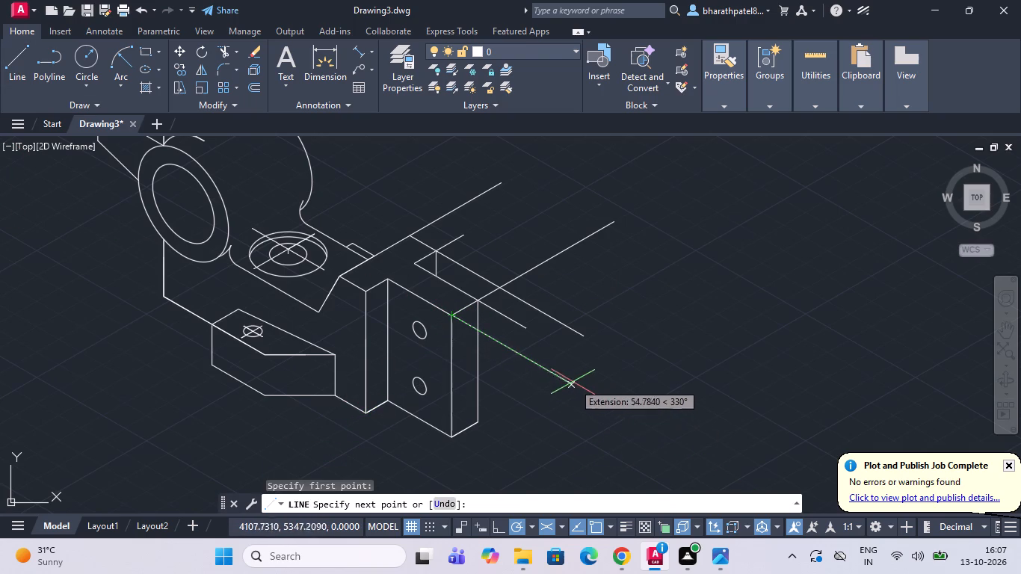
left_click(563, 374)
key("space")
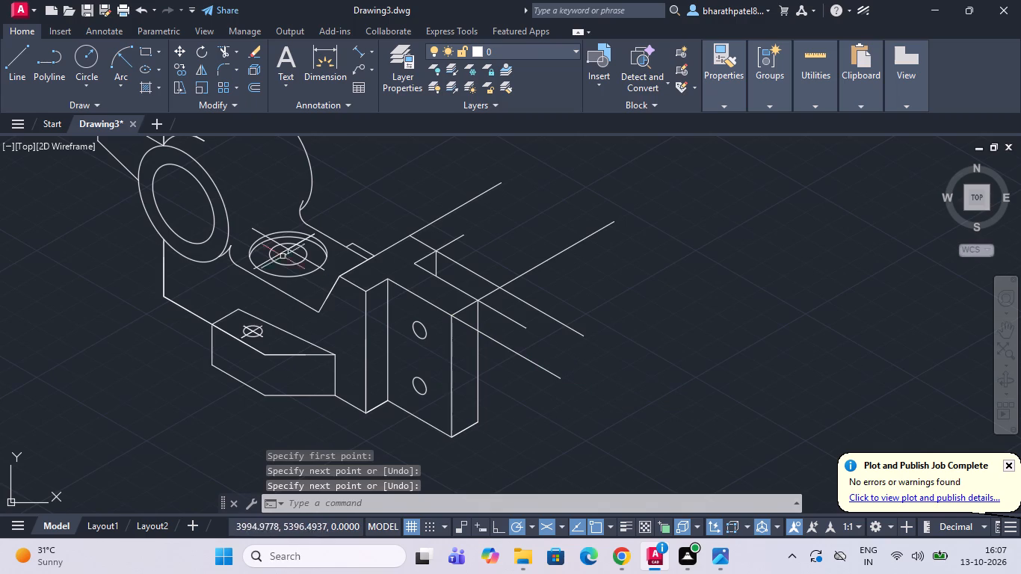
Draw a line about 40 units long at 330° from the two-hole plate's front lower corner.
left_click_drag(2, 61, 11, 61)
left_click(18, 61)
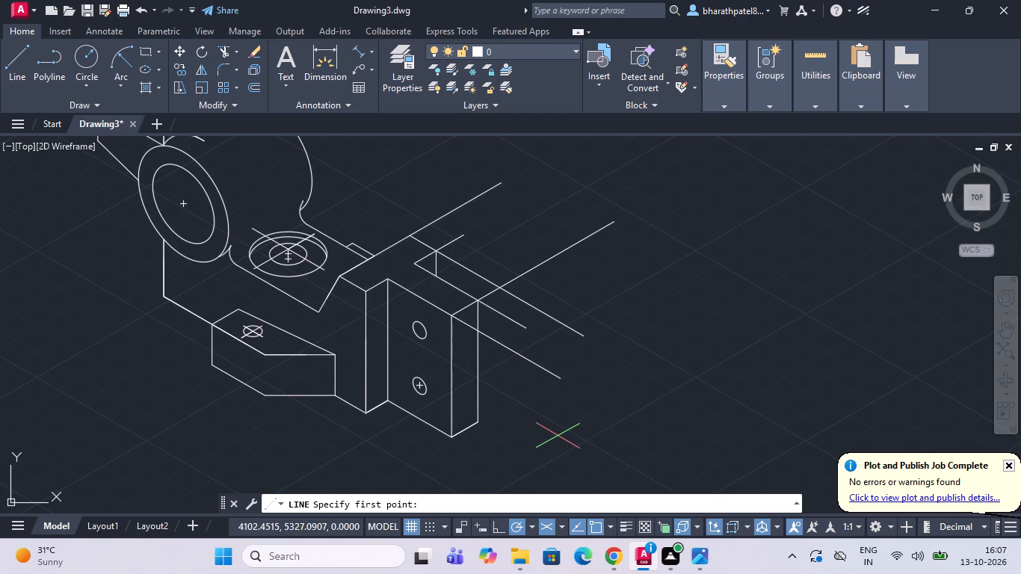
scroll(551, 478, "up", 2)
scroll(551, 478, "down", 1)
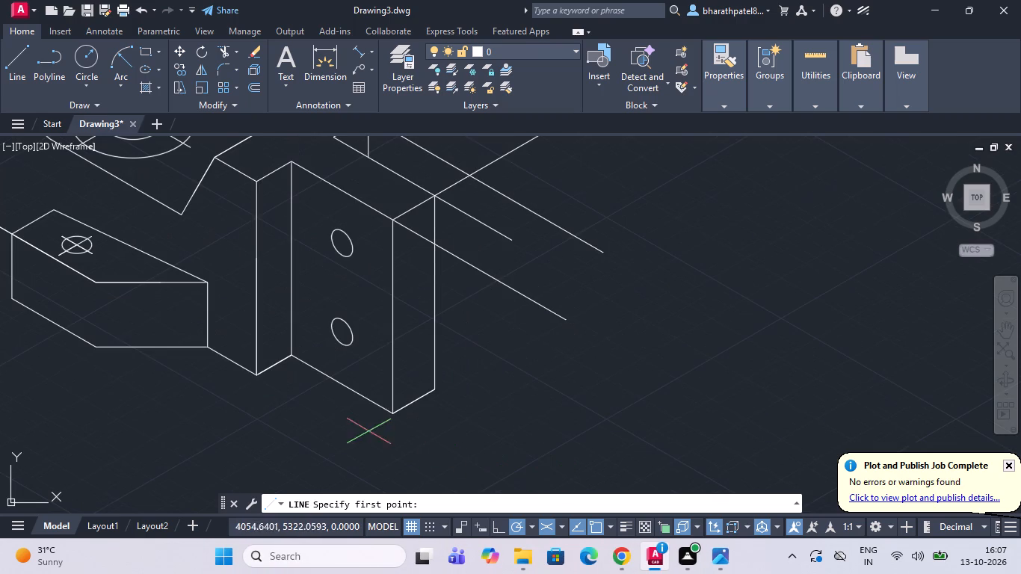
left_click(398, 413)
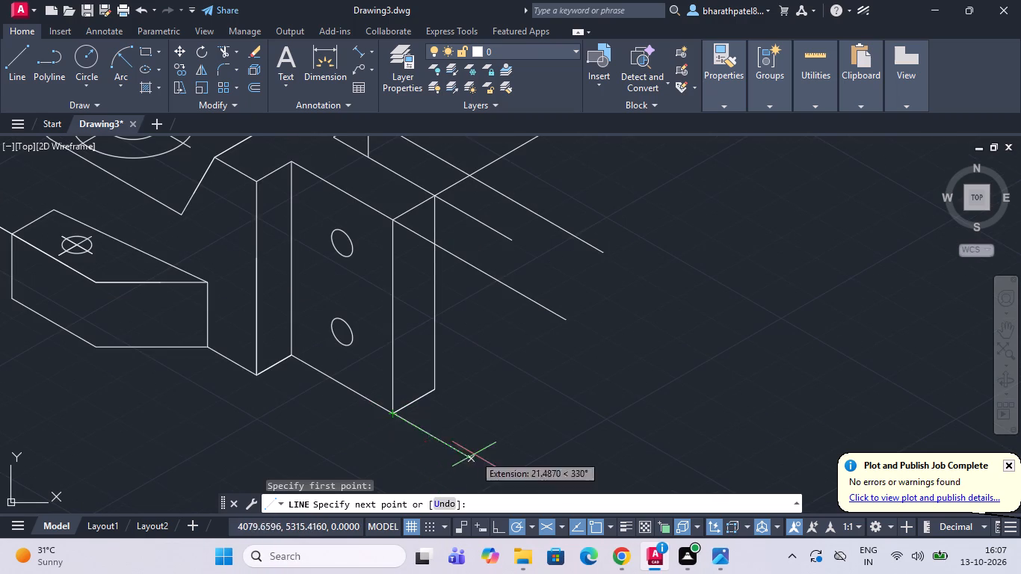
scroll(483, 454, "down", 2)
scroll(511, 388, "down", 2)
scroll(508, 409, "up", 3)
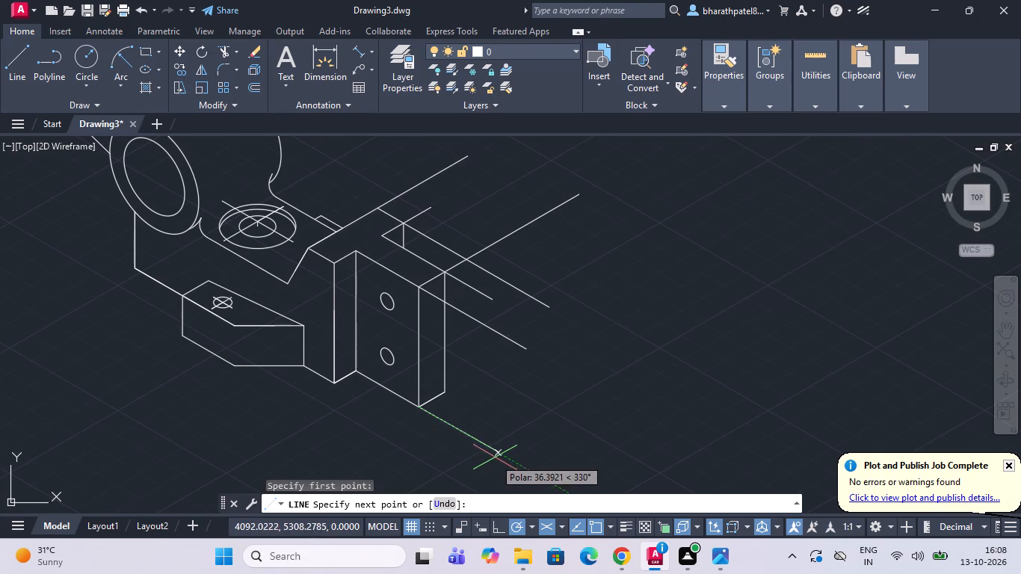
scroll(494, 445, "down", 2)
scroll(481, 454, "up", 4)
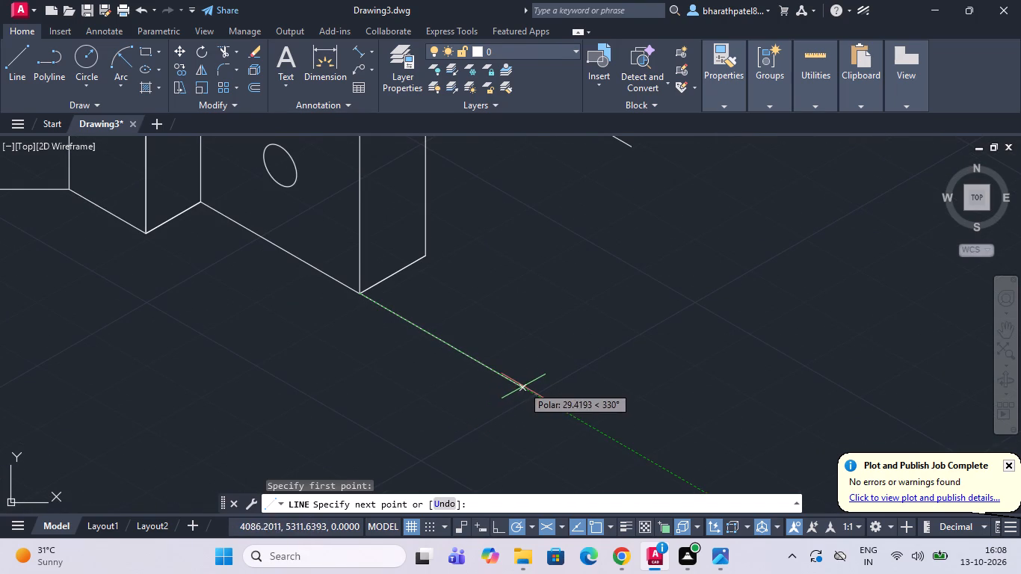
left_click(579, 422)
scroll(579, 422, "down", 2)
key("space")
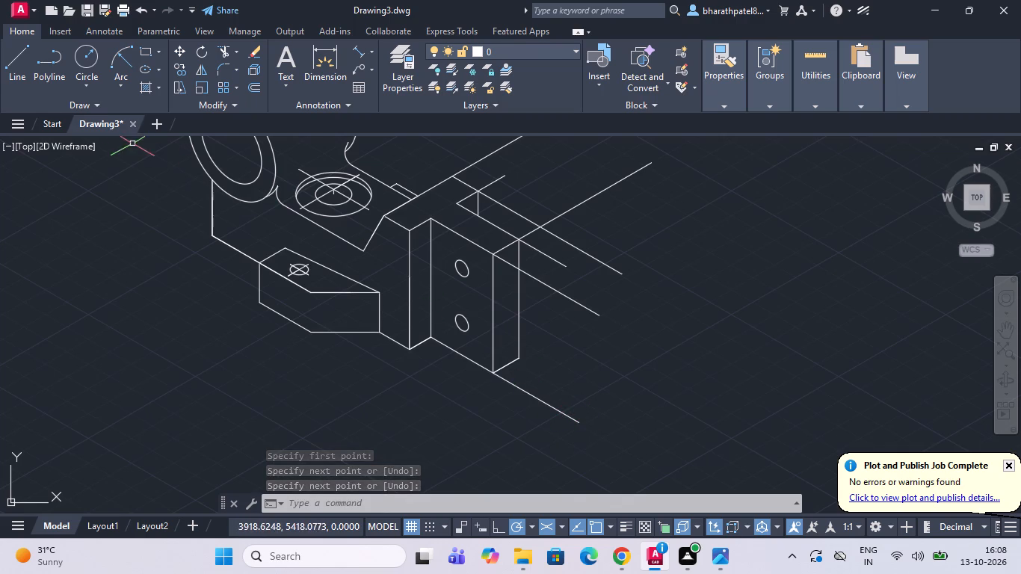
Draw a line about 46 units long at 330° from the centre of the plate's lower hole.
left_click(13, 63)
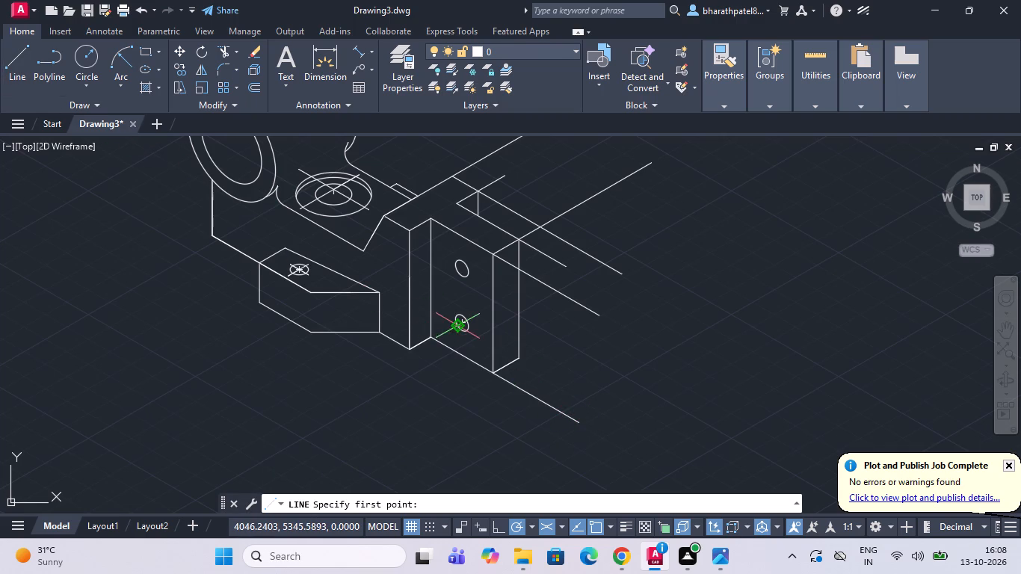
scroll(454, 330, "up", 2)
left_click(469, 316)
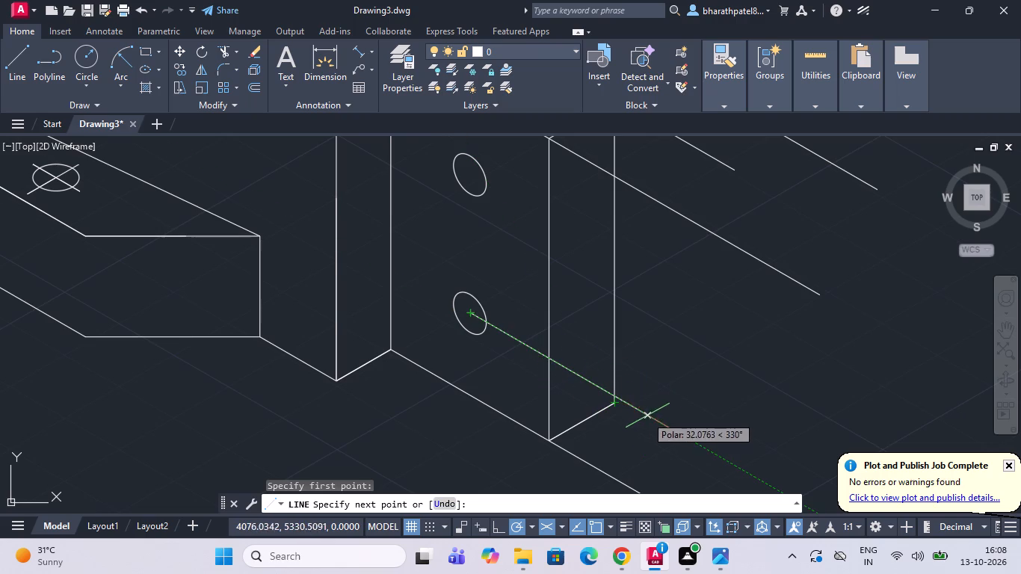
left_click(723, 455)
scroll(725, 441, "down", 2)
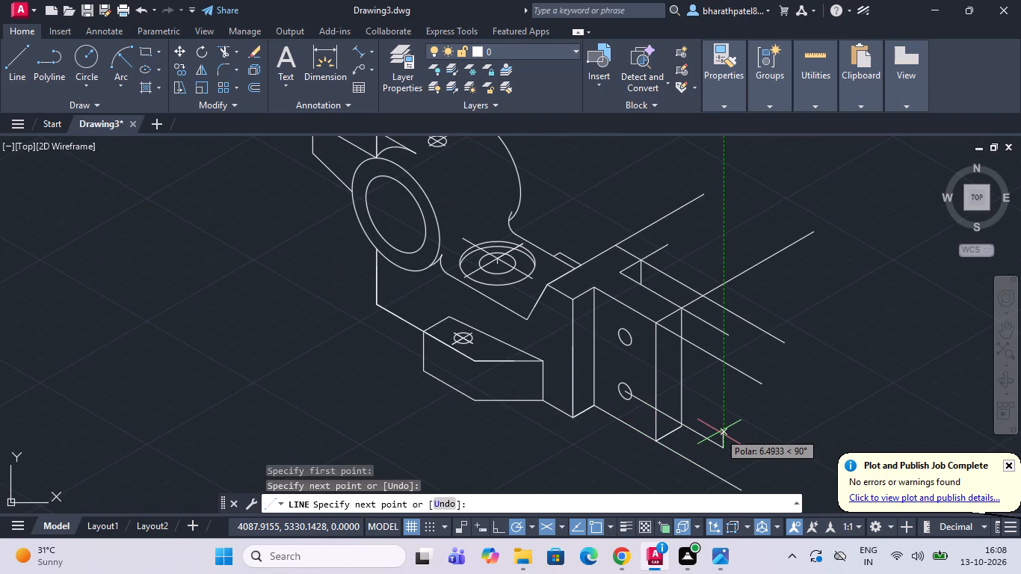
key("Escape")
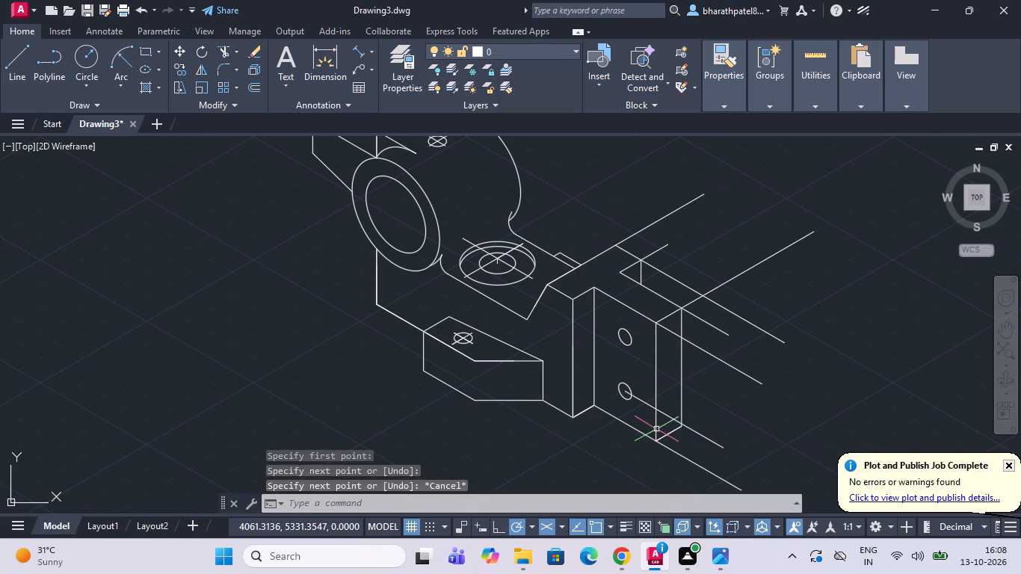
Draw a line about 52 units long at 330° from the centre of the plate's upper hole.
scroll(656, 428, "down", 1)
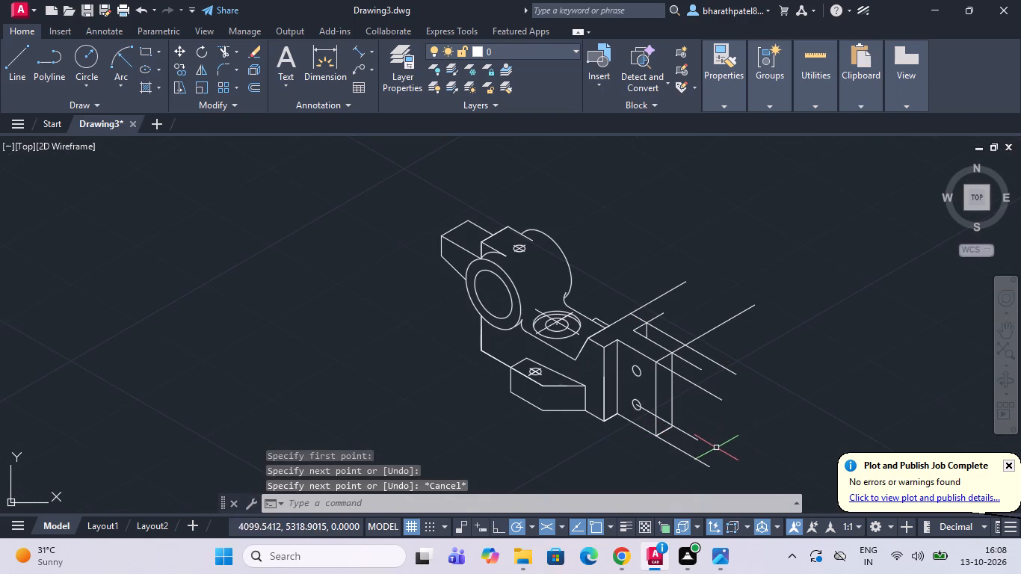
key("space")
left_click(7, 71)
scroll(661, 394, "up", 2)
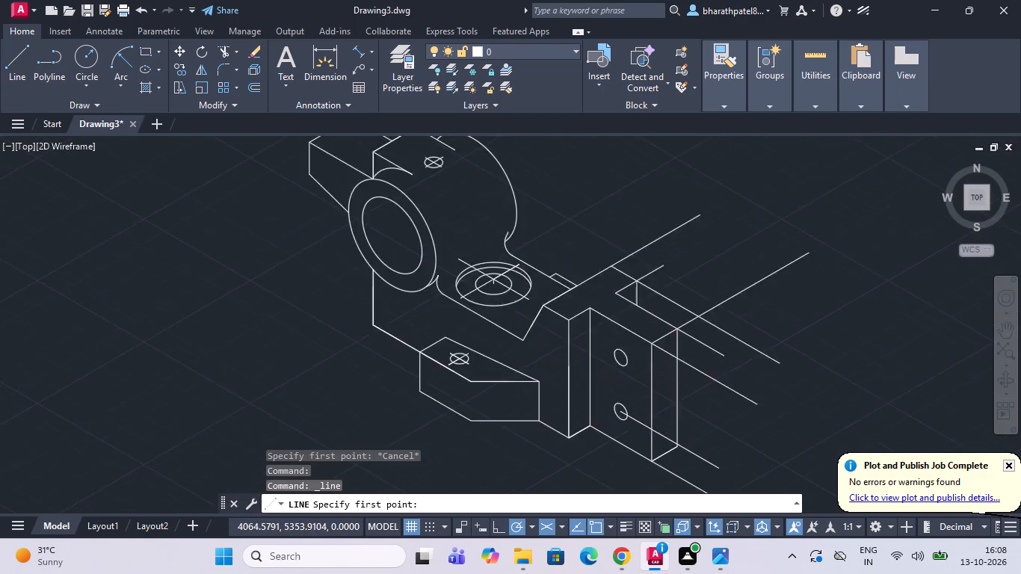
left_click(595, 332)
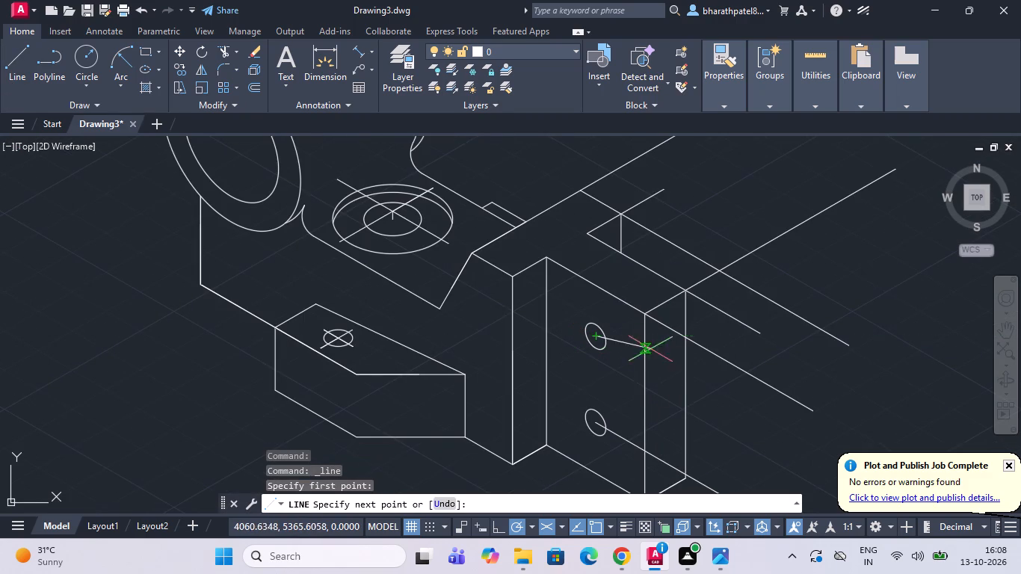
left_click(776, 433)
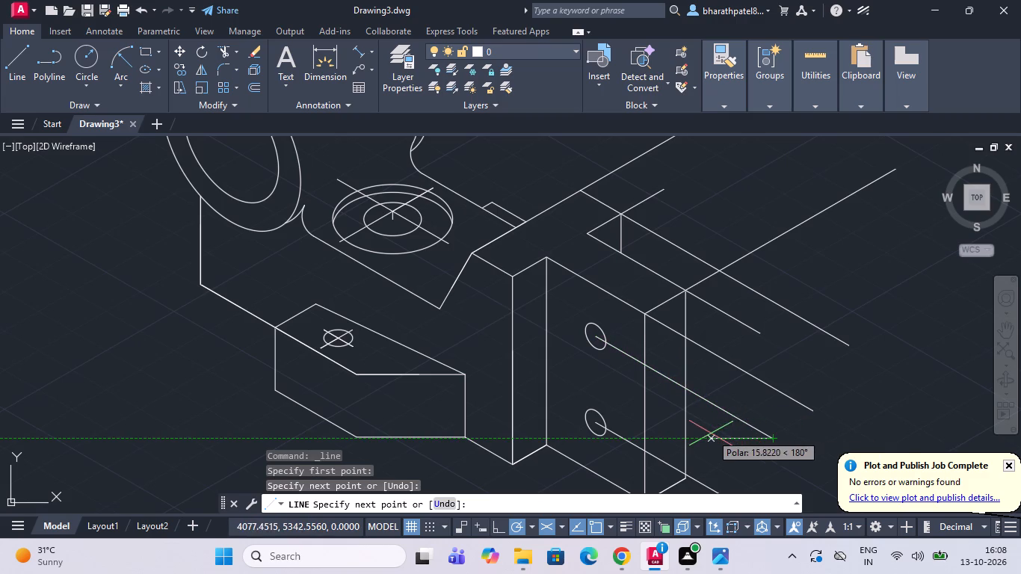
key("Escape")
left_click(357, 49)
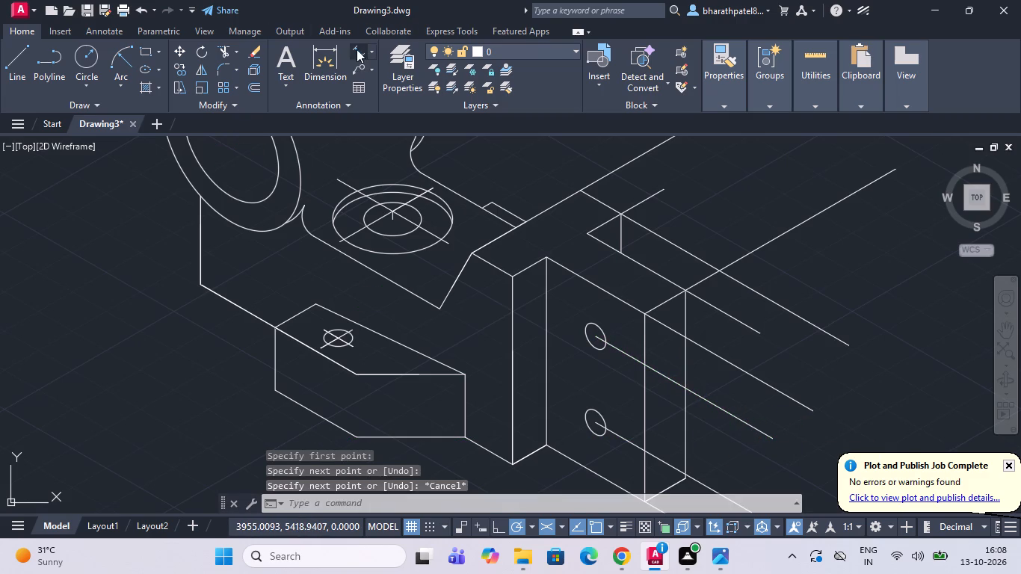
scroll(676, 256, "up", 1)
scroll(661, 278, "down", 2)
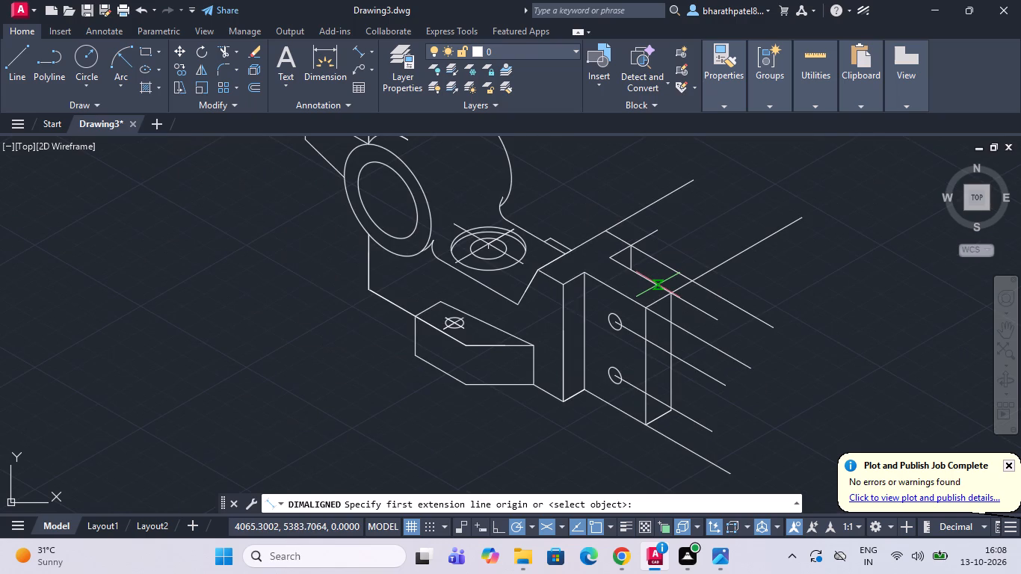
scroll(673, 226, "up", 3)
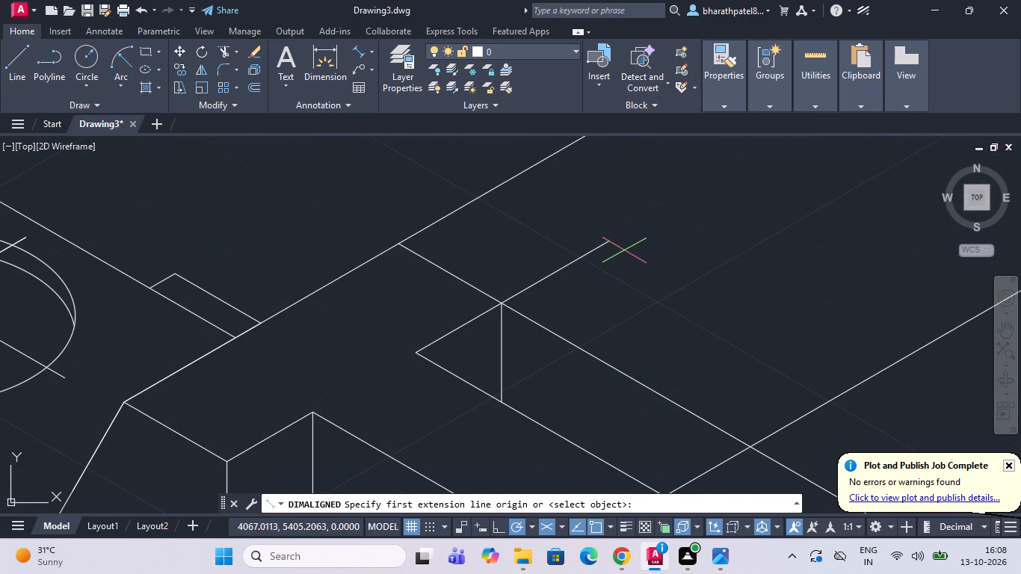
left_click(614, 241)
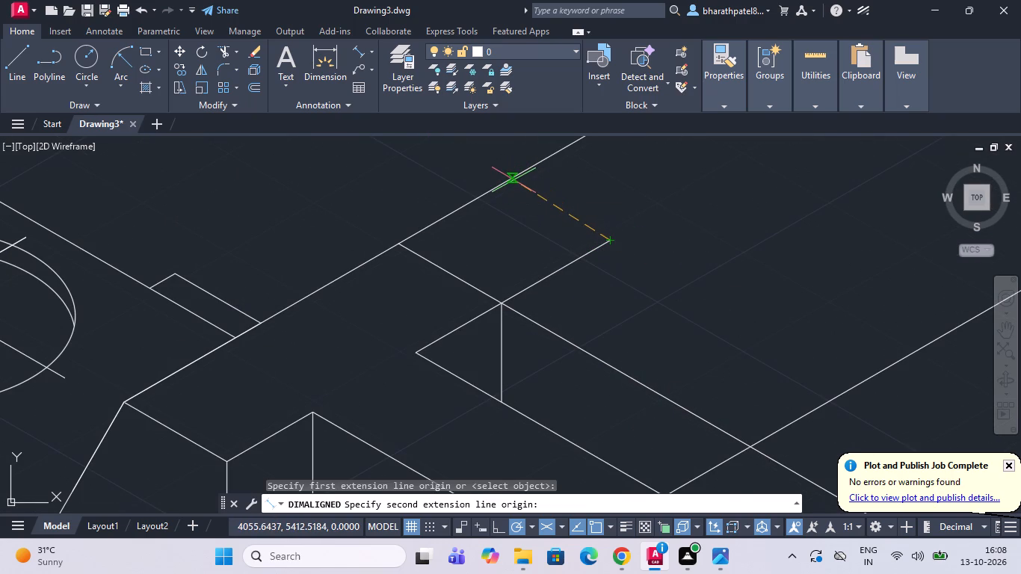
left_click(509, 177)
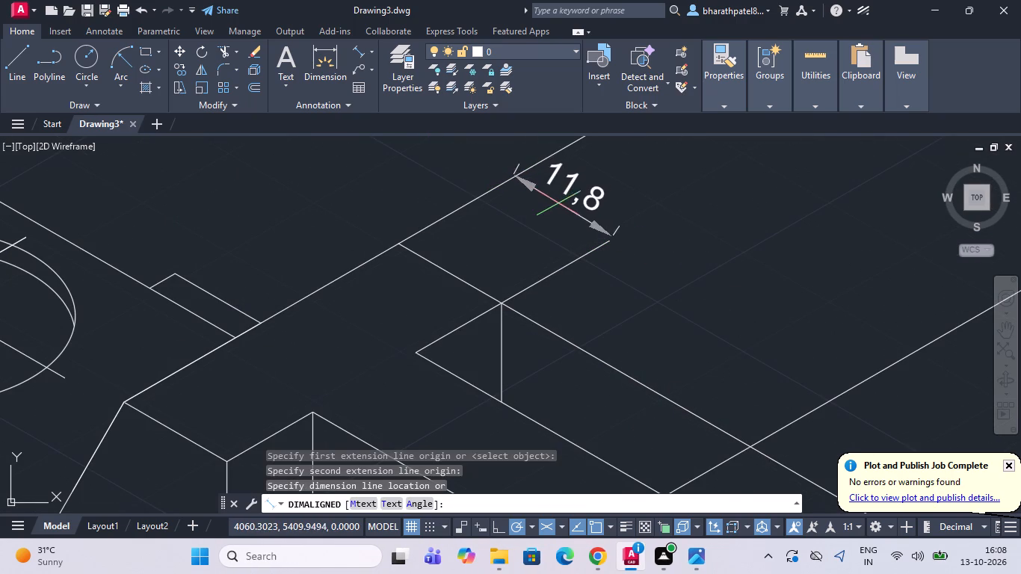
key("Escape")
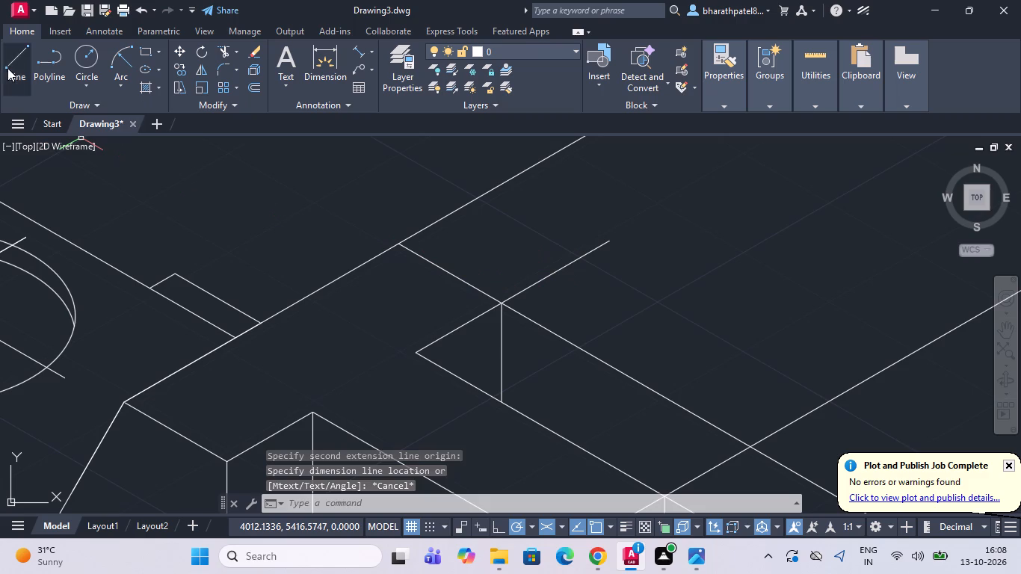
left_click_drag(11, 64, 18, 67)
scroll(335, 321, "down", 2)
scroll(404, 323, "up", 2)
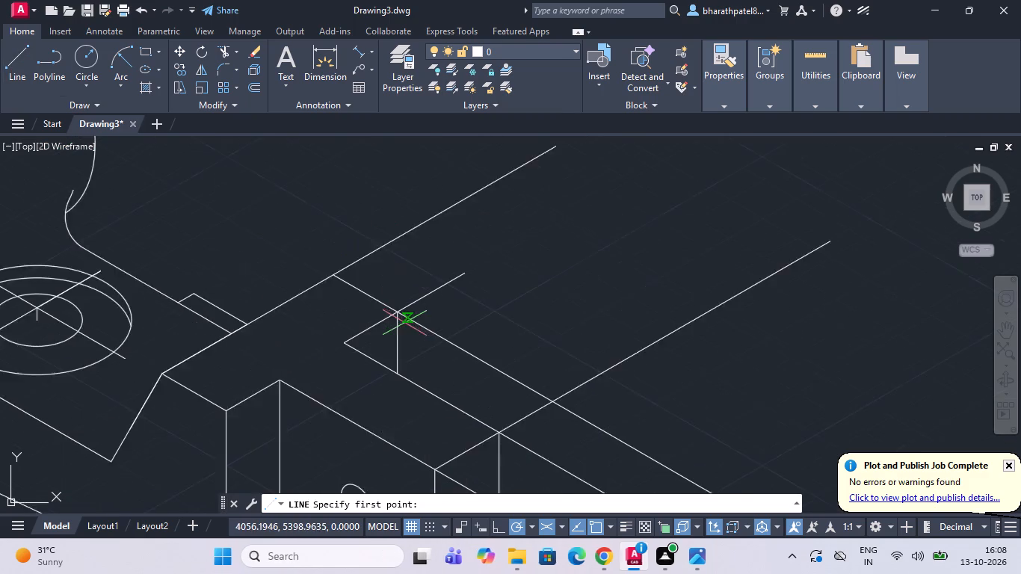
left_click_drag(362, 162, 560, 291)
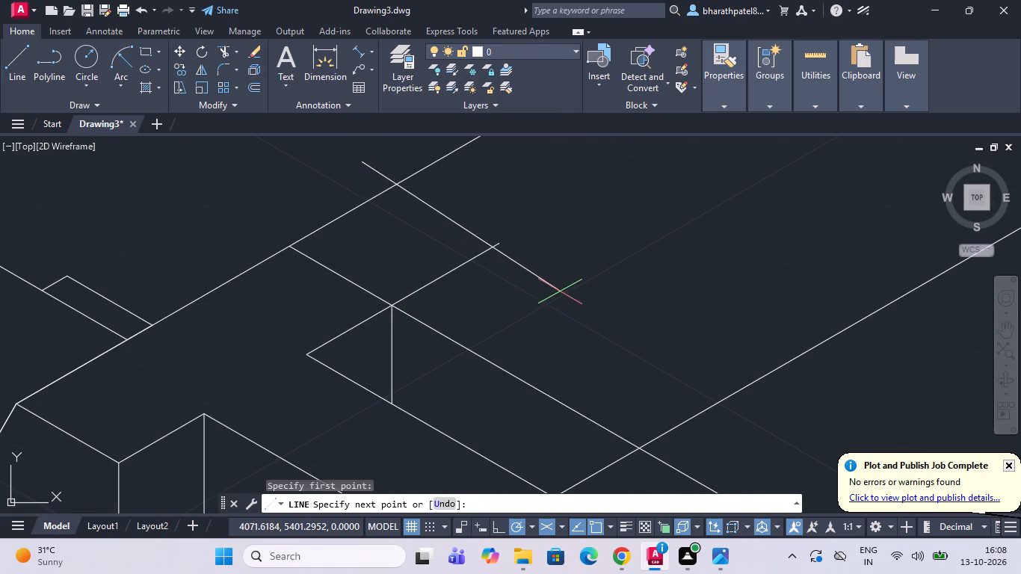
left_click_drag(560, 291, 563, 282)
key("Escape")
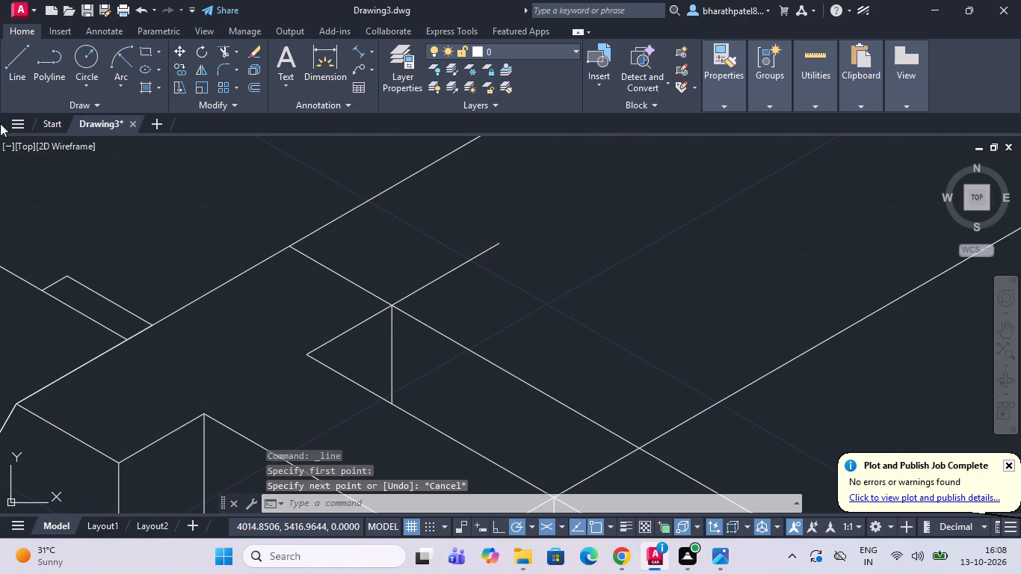
Draw a 330° helper line about 29 units long across the long and short 30° extension lines behind the plate.
left_click(16, 67)
left_click(327, 171)
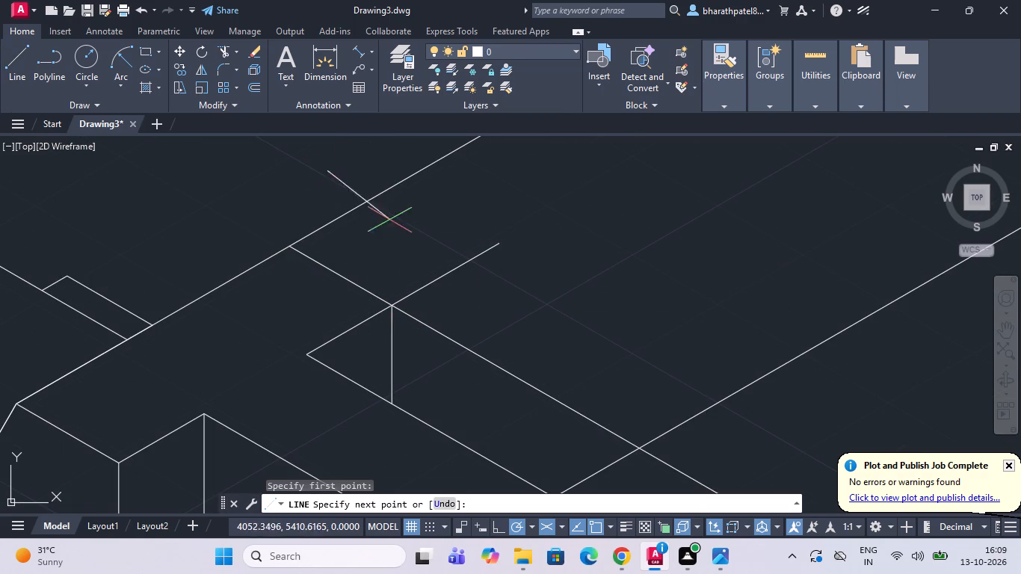
left_click(576, 308)
key("Escape")
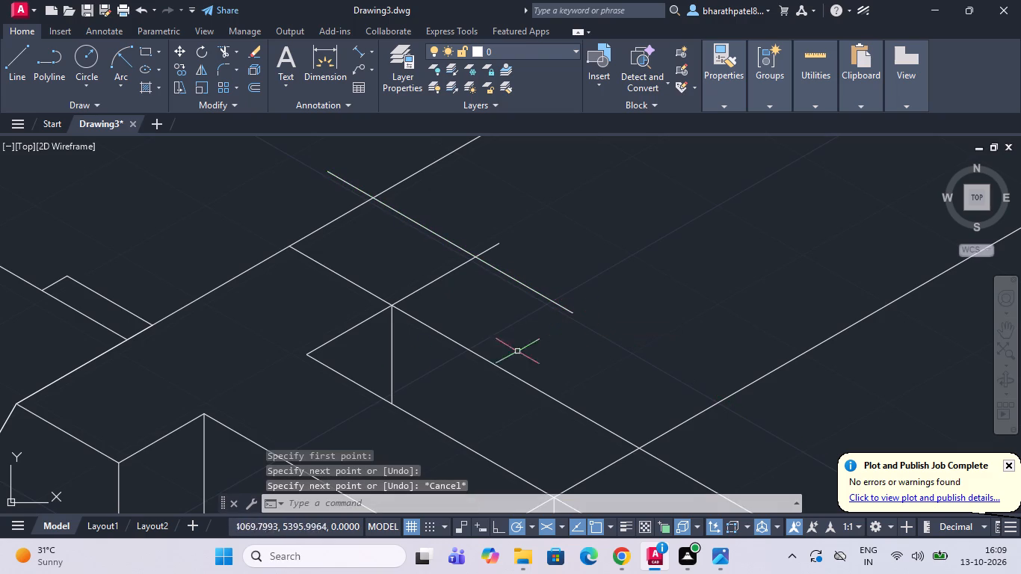
Add an aligned dimension between the helper line's intersections with the long and short 30° extension lines, placed along the helper line.
left_click(357, 52)
left_click(375, 200)
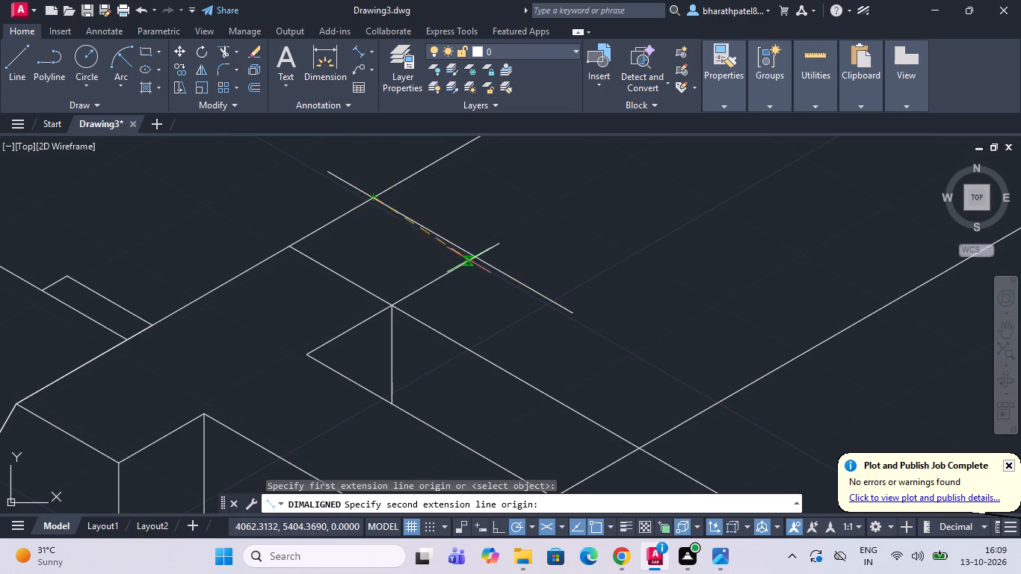
left_click(475, 256)
left_click(477, 251)
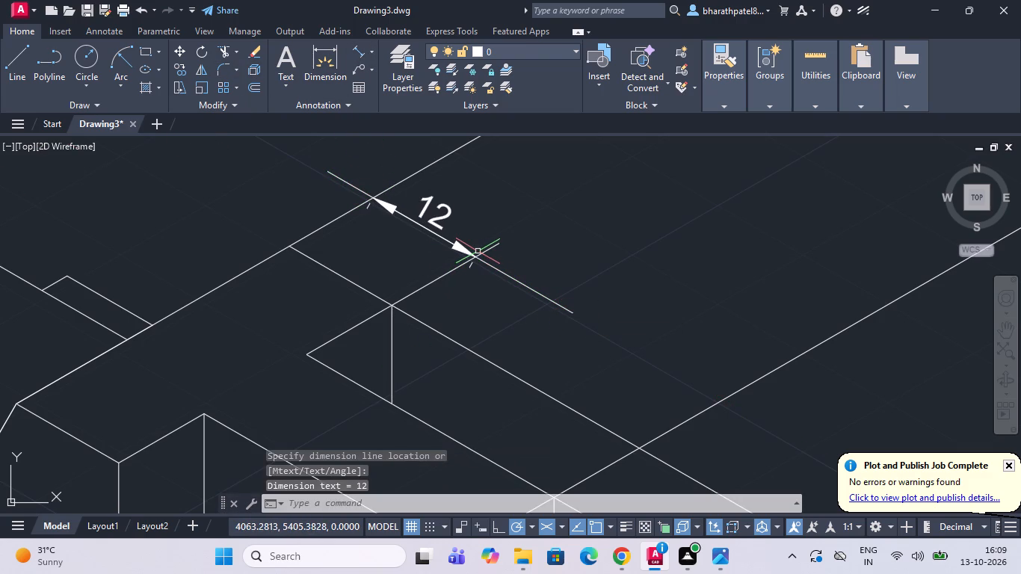
key("Escape")
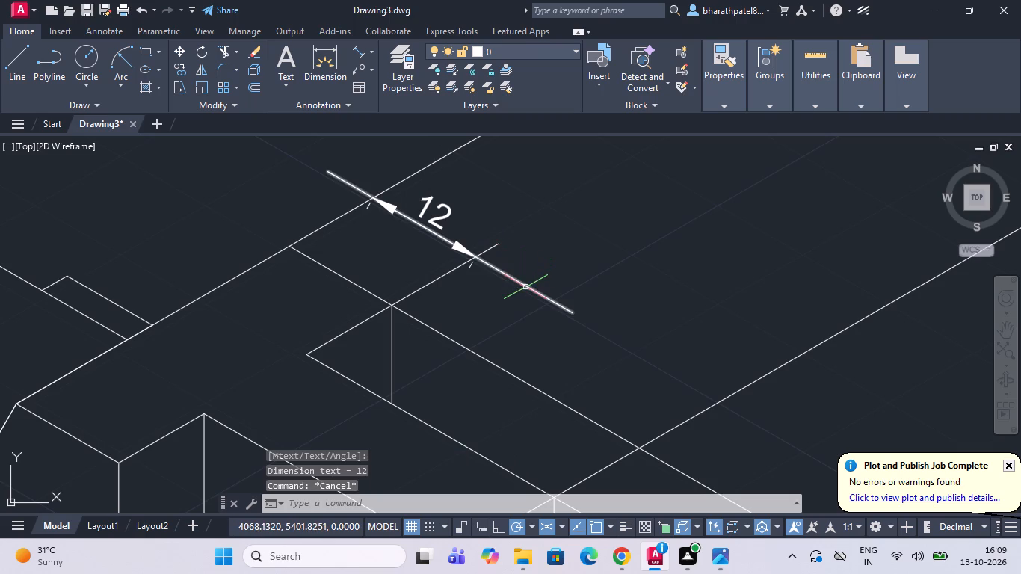
Erase the 330° helper line running beneath the new aligned dimension.
left_click(525, 287)
key("Delete")
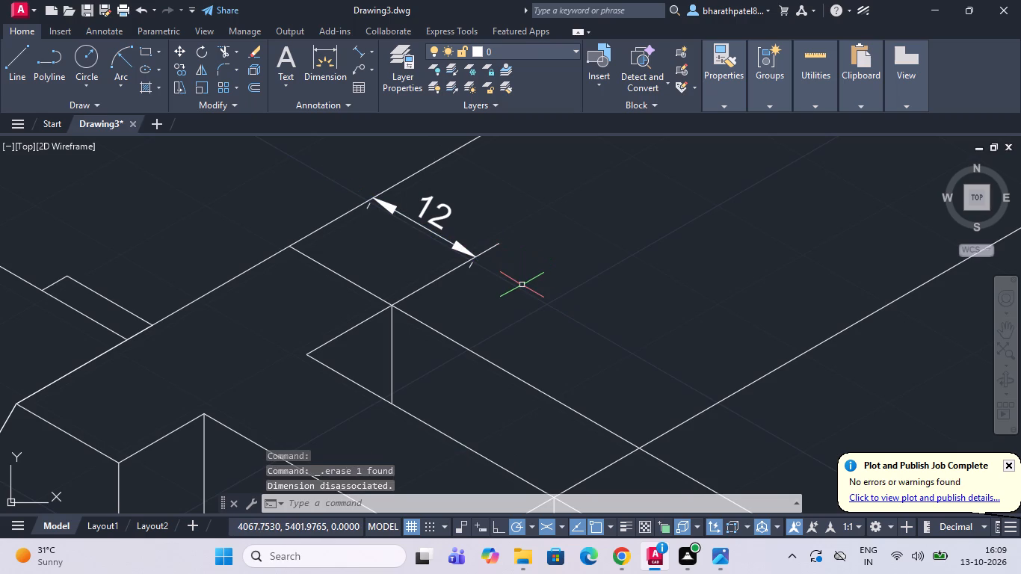
Draw a 330° helper line about 70 units long across the two long 30° extension lines, beyond the 12 dimension.
scroll(562, 306, "down", 2)
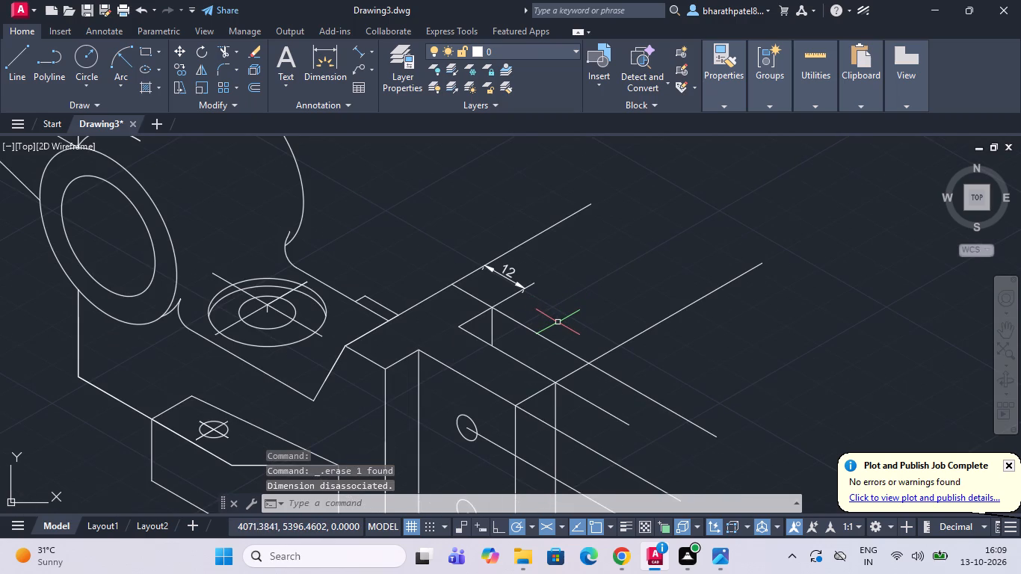
left_click_drag(16, 52, 46, 71)
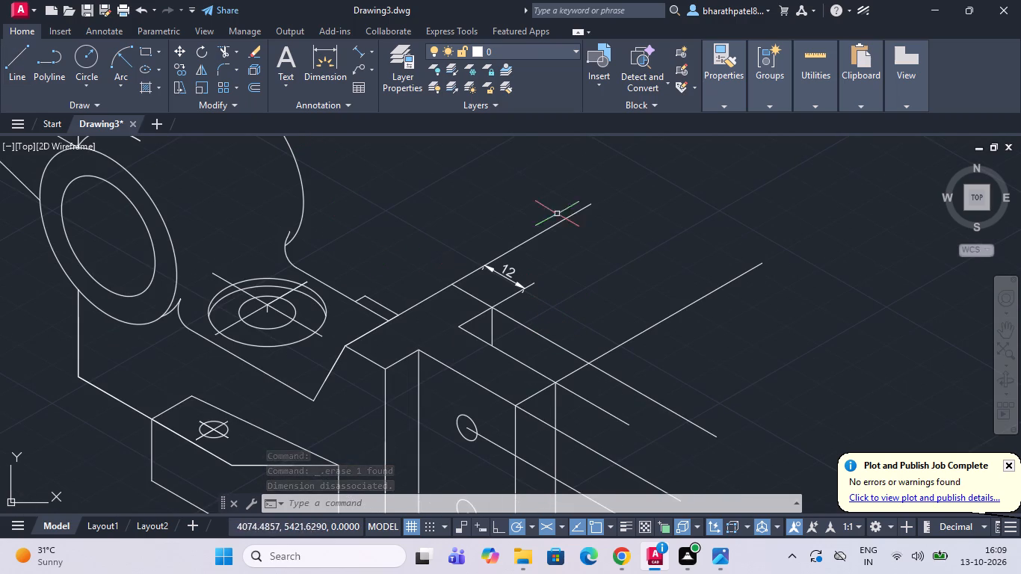
left_click(505, 214)
left_click(647, 268)
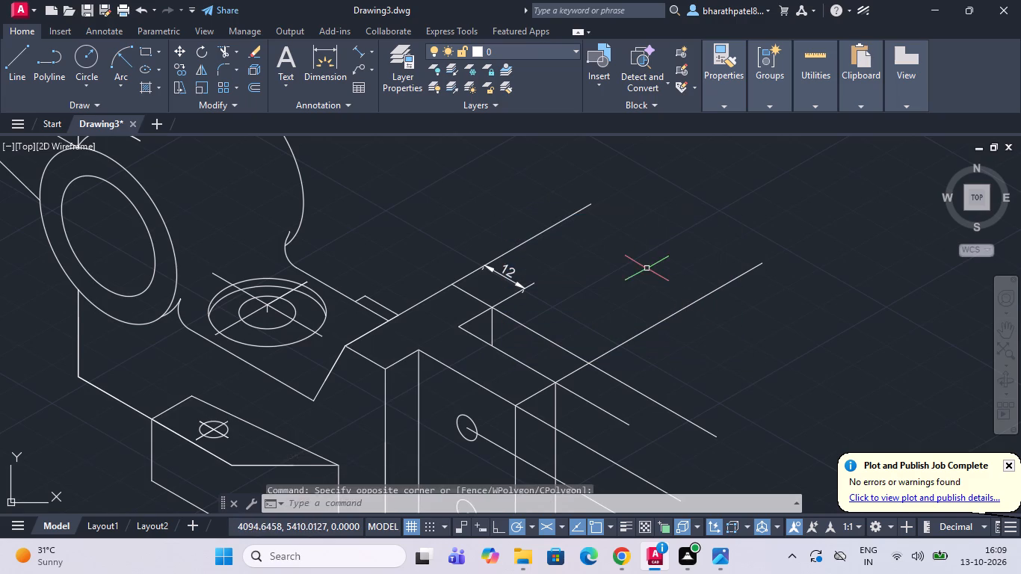
left_click(18, 64)
left_click_drag(511, 217, 536, 246)
left_click(750, 354)
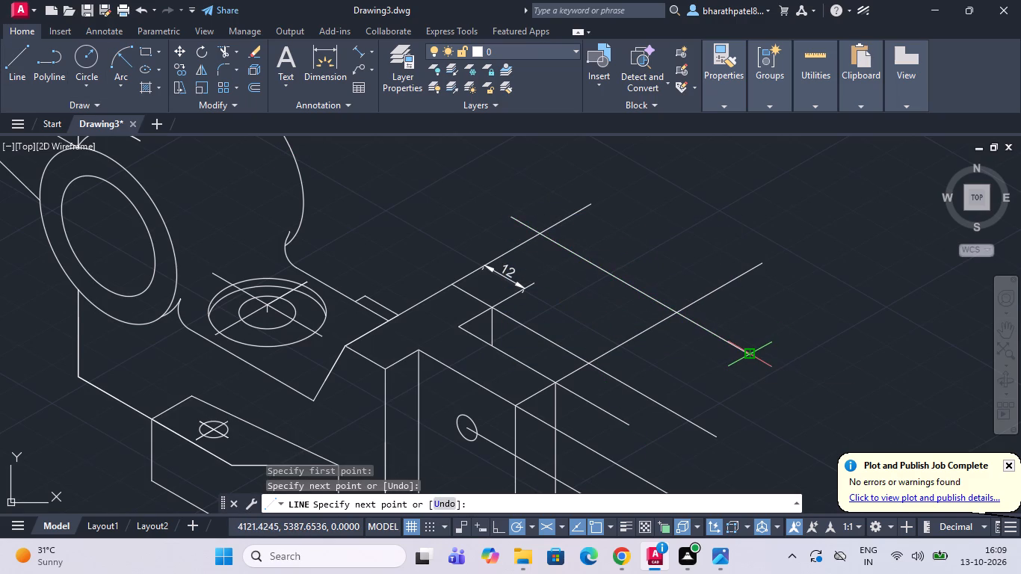
key("Escape")
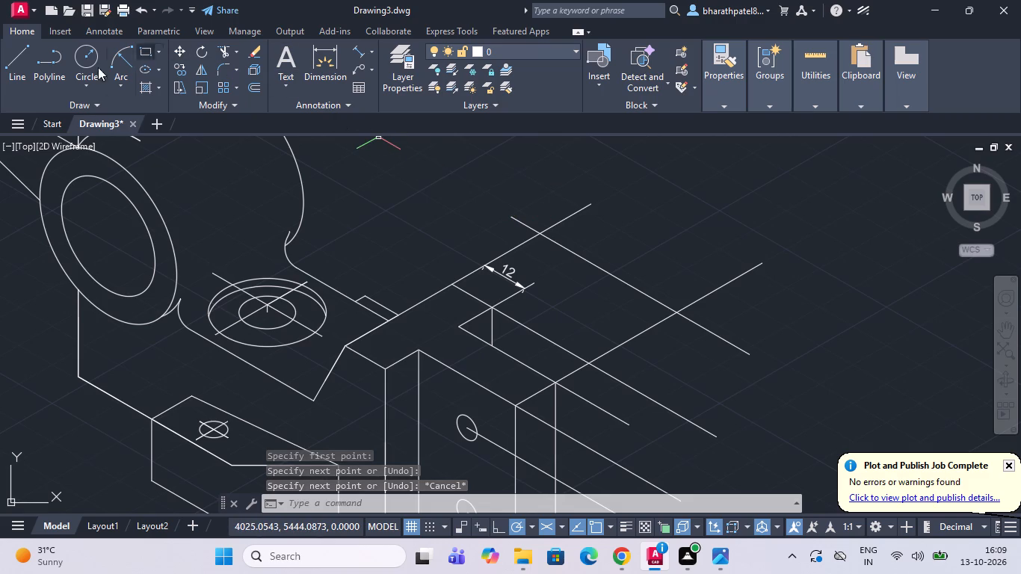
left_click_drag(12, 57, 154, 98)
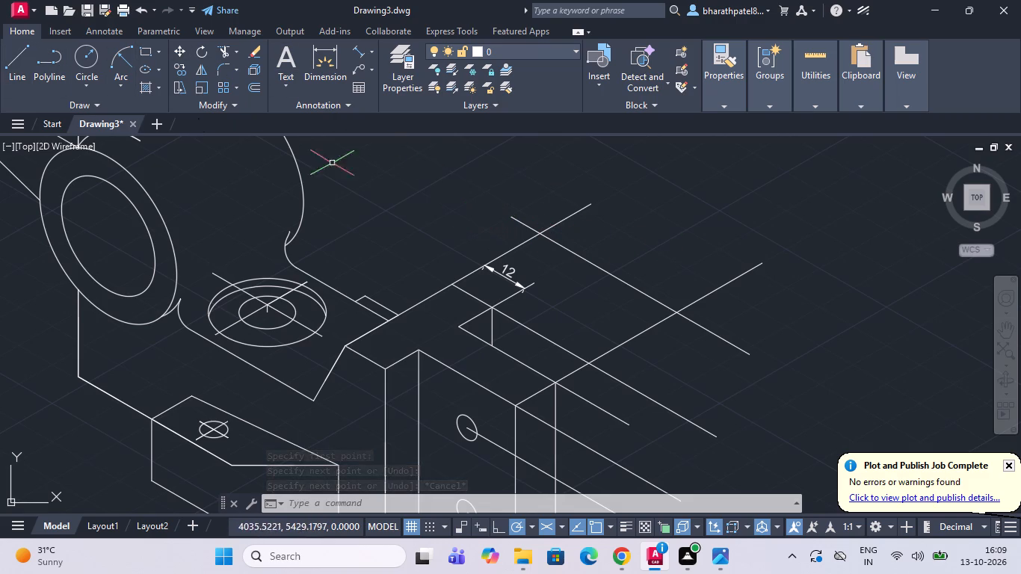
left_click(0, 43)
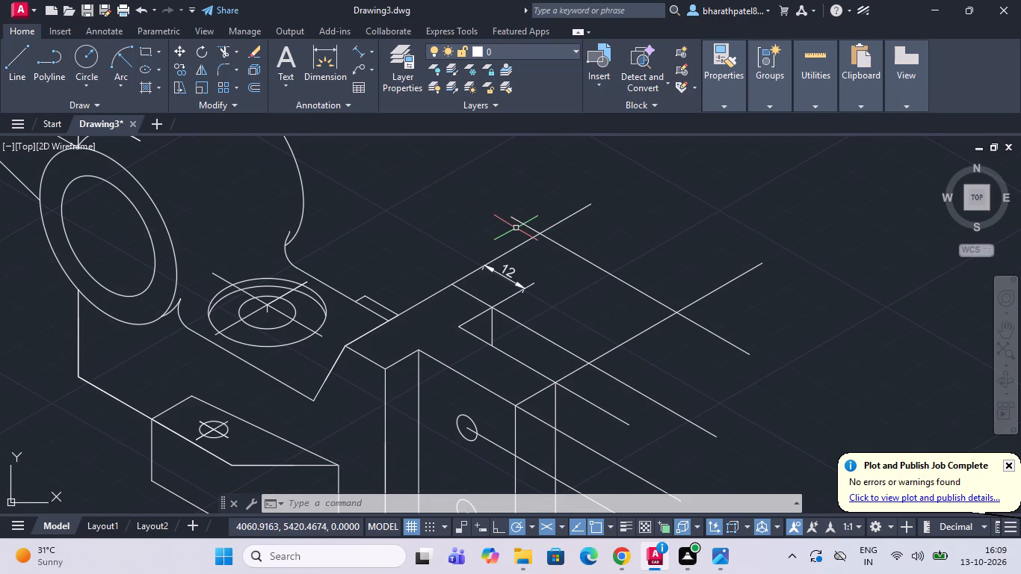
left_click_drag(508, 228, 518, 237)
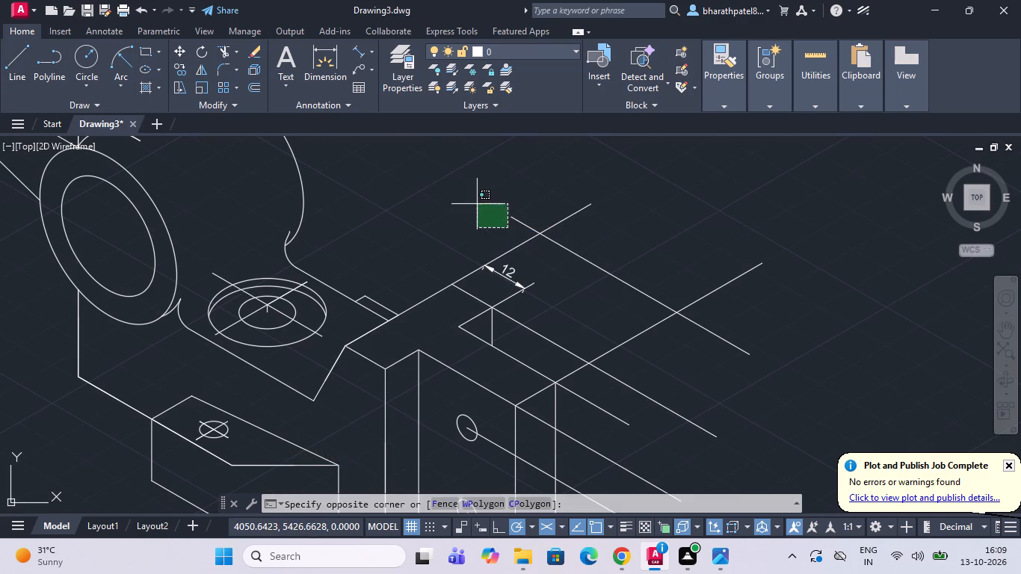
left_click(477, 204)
Draw a second 330° helper line across the two long 30° extension lines, just inside and parallel to the previous helper line.
left_click(13, 57)
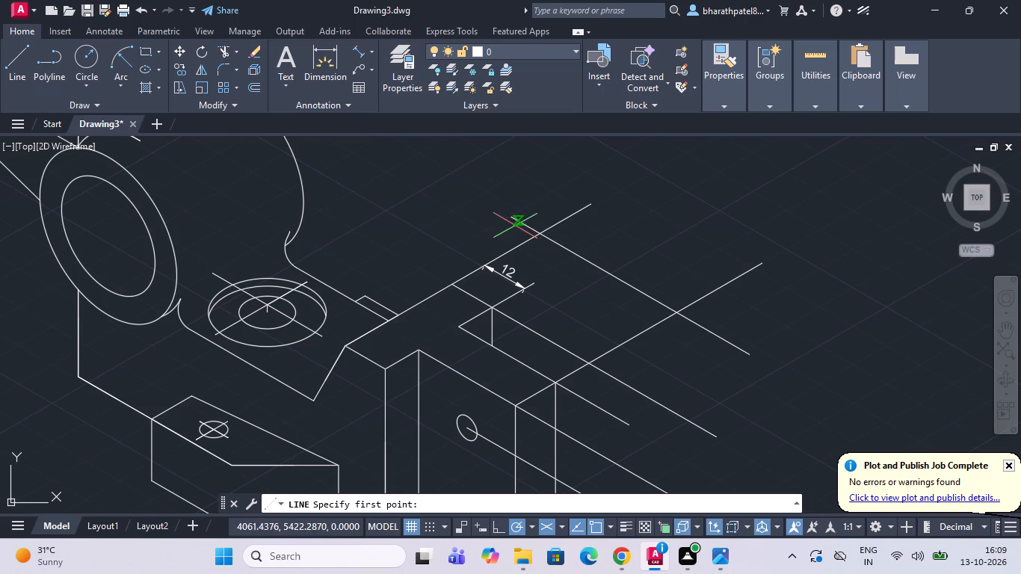
left_click(515, 232)
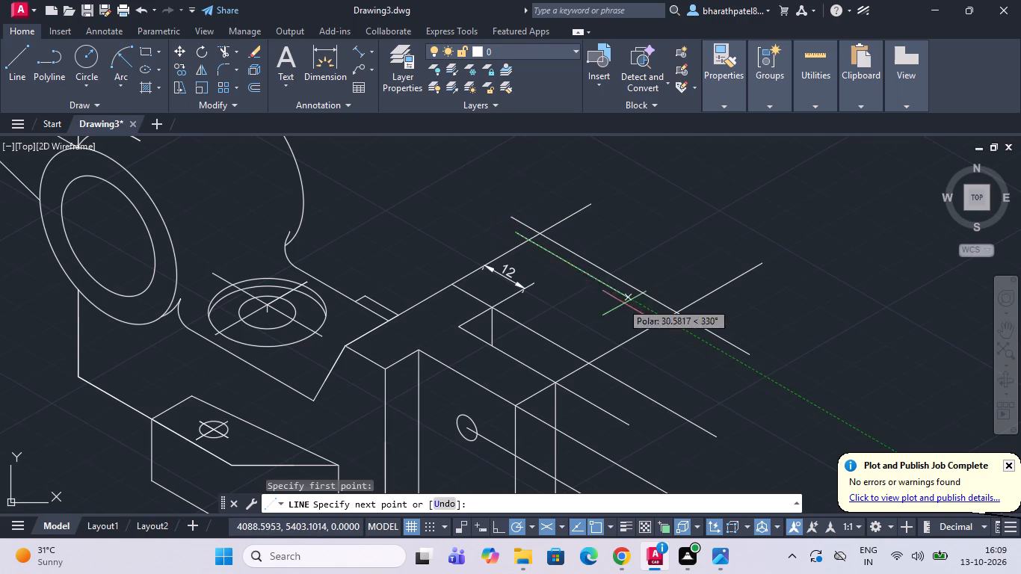
left_click(706, 345)
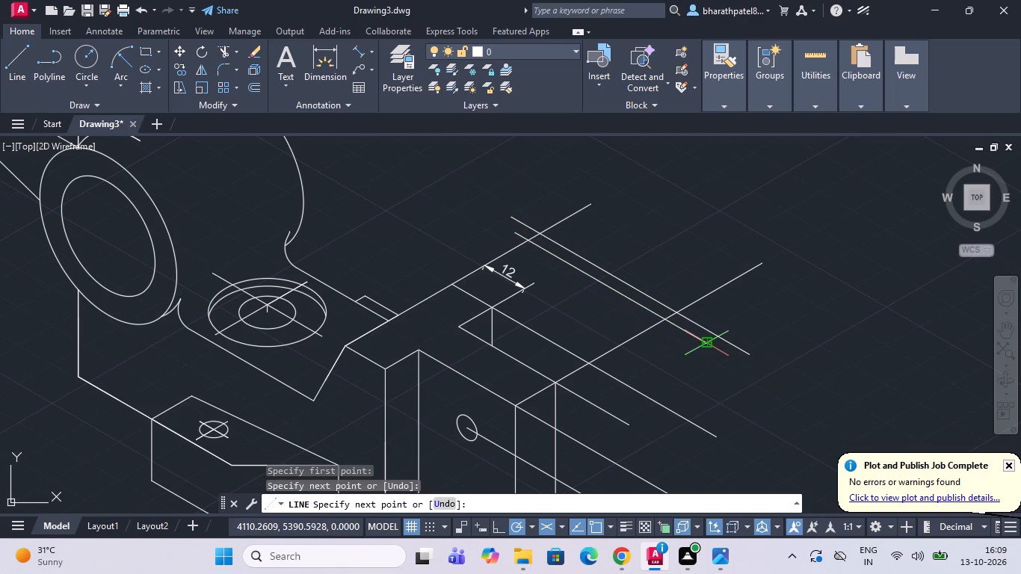
key("Escape")
Add an aligned dimension between the inner helper line's intersections with the two long 30° extension lines, placed along the helper line.
scroll(638, 273, "up", 1)
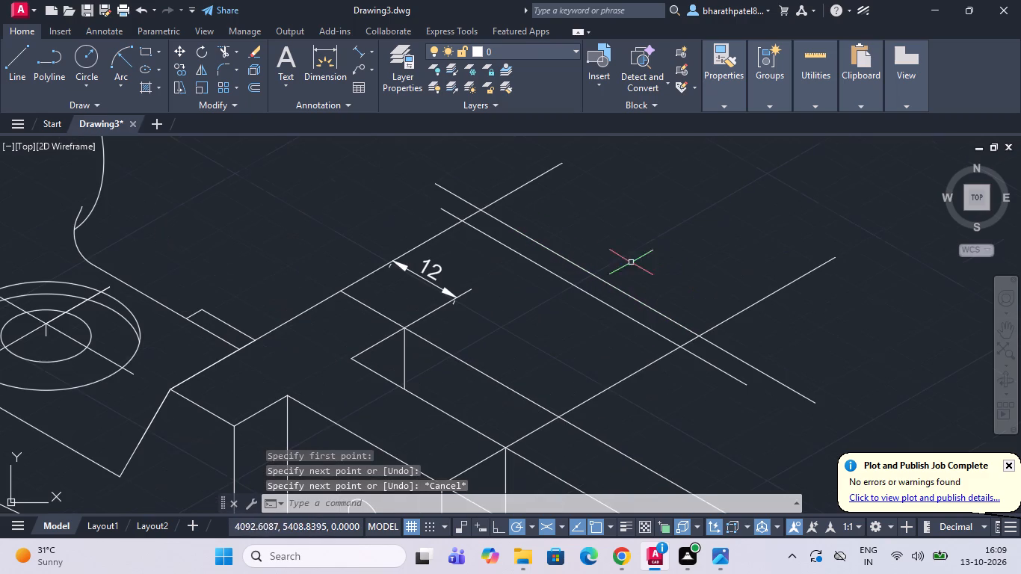
left_click(364, 49)
left_click(460, 222)
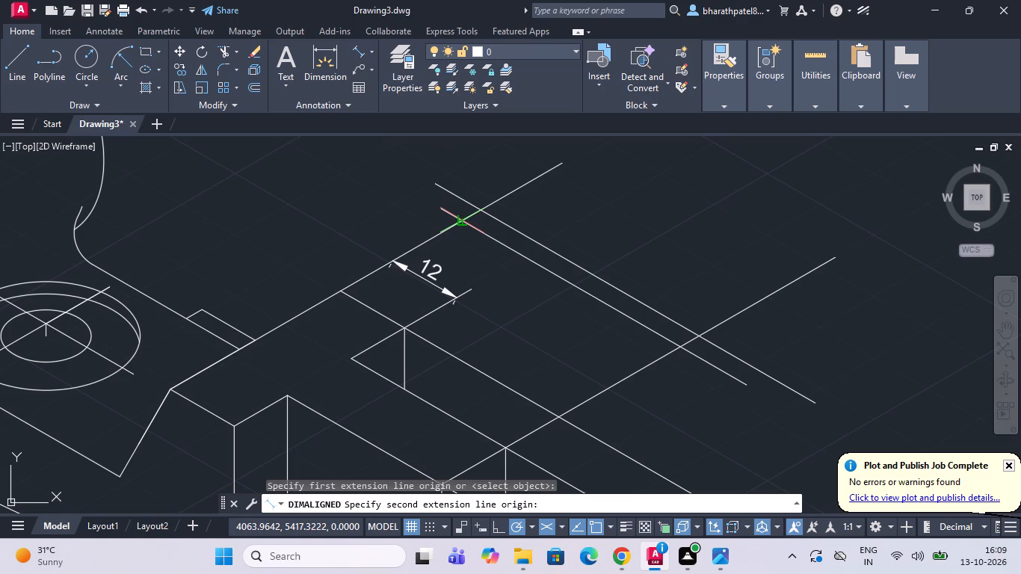
left_click(682, 347)
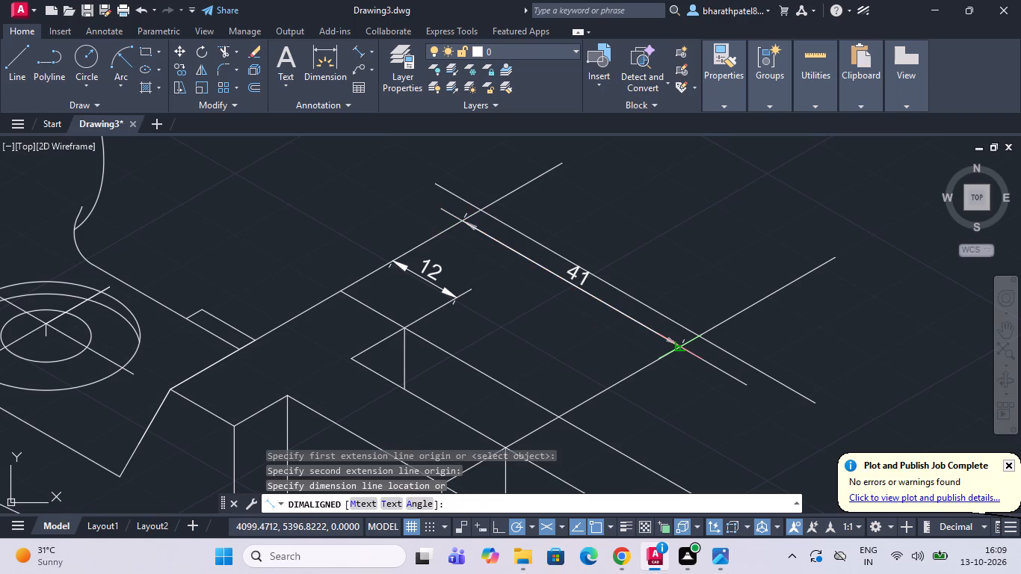
left_click(682, 347)
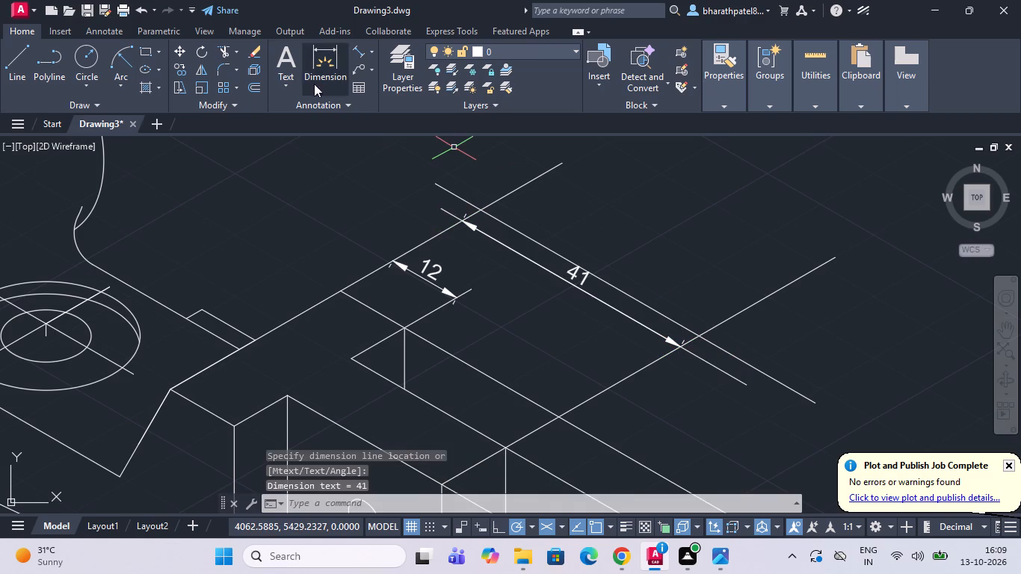
Trim away the outer 330° helper line and the end of the upper 30° extension line that runs beyond it.
left_click(224, 50)
scroll(490, 220, "up", 3)
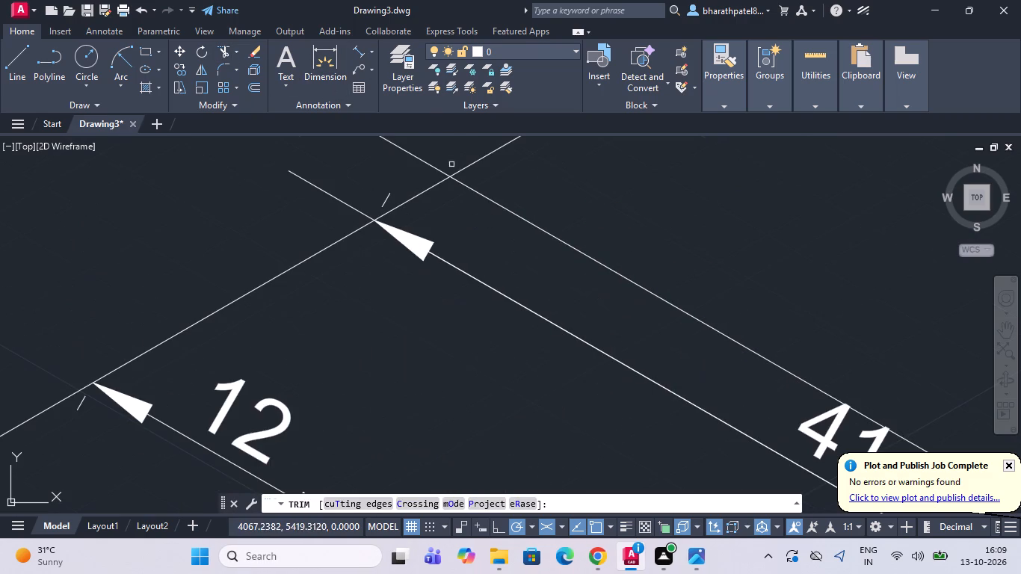
left_click_drag(396, 161, 485, 224)
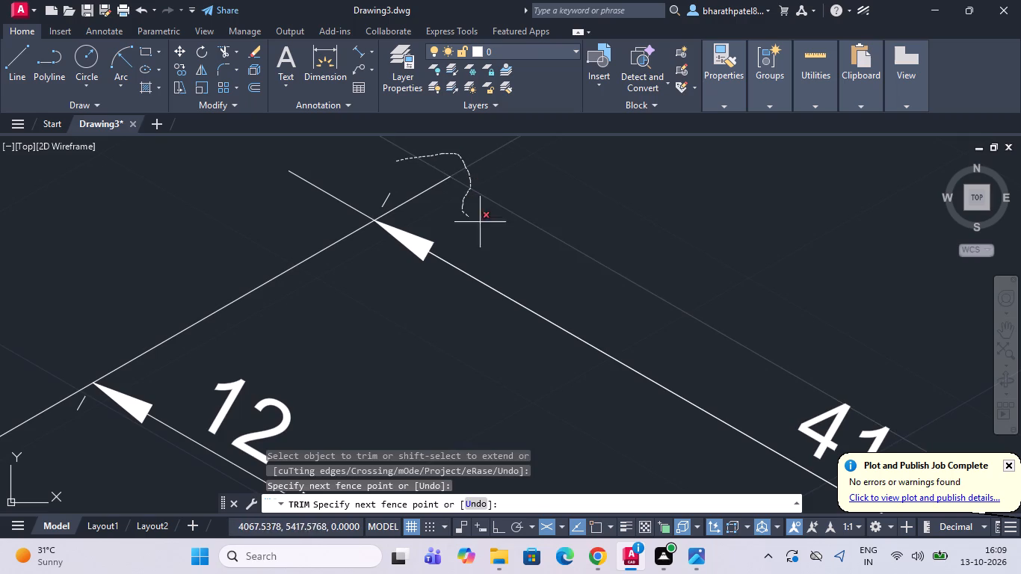
left_click_drag(485, 224, 752, 300)
Trim the lower 30° extension line and the inner helper line where they run past the far end of the 41 dimension.
scroll(746, 293, "down", 6)
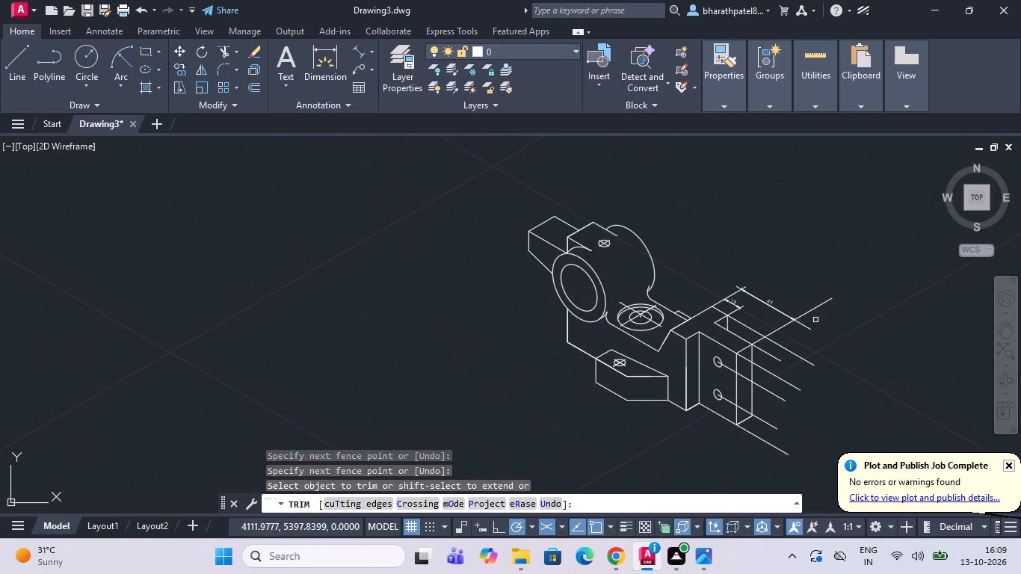
scroll(837, 354, "up", 4)
scroll(829, 352, "down", 3)
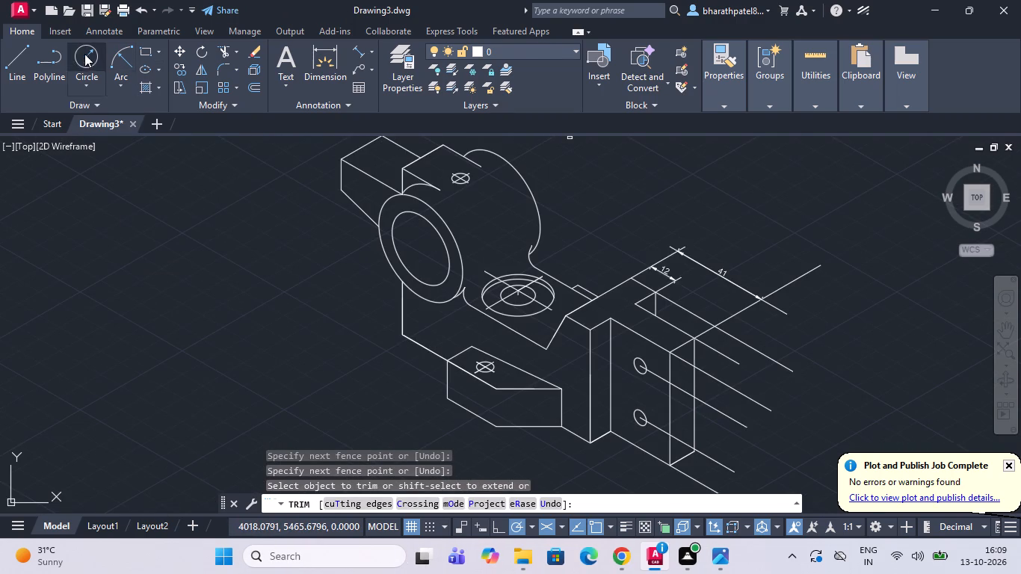
left_click(220, 53)
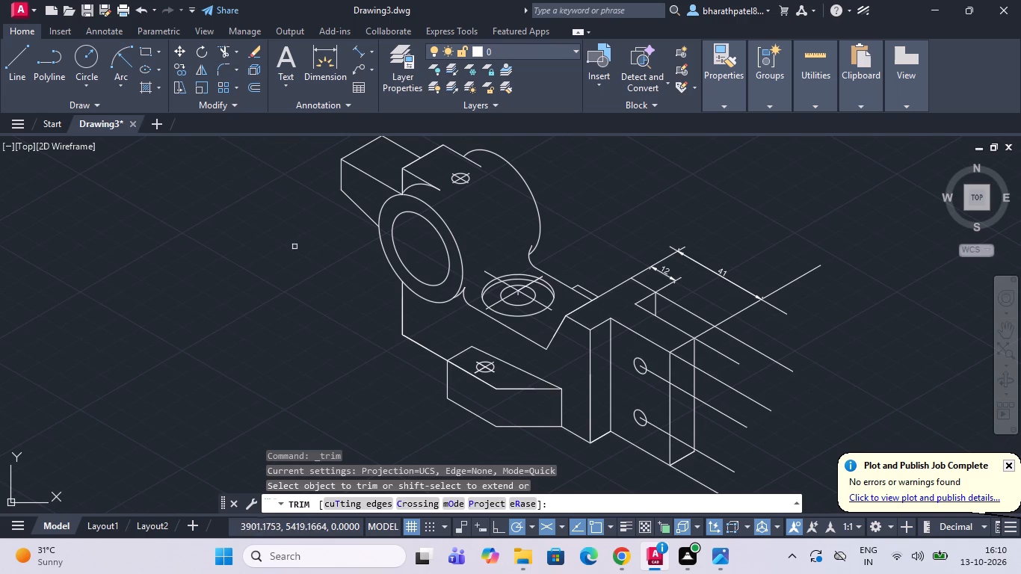
scroll(792, 326, "up", 2)
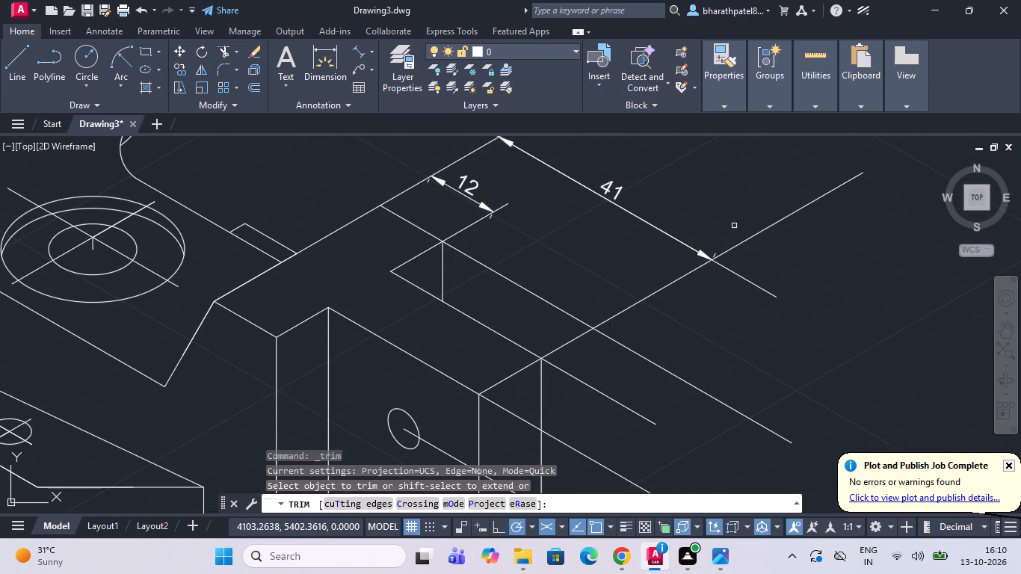
left_click(734, 226)
left_click(717, 305)
scroll(717, 305, "down", 2)
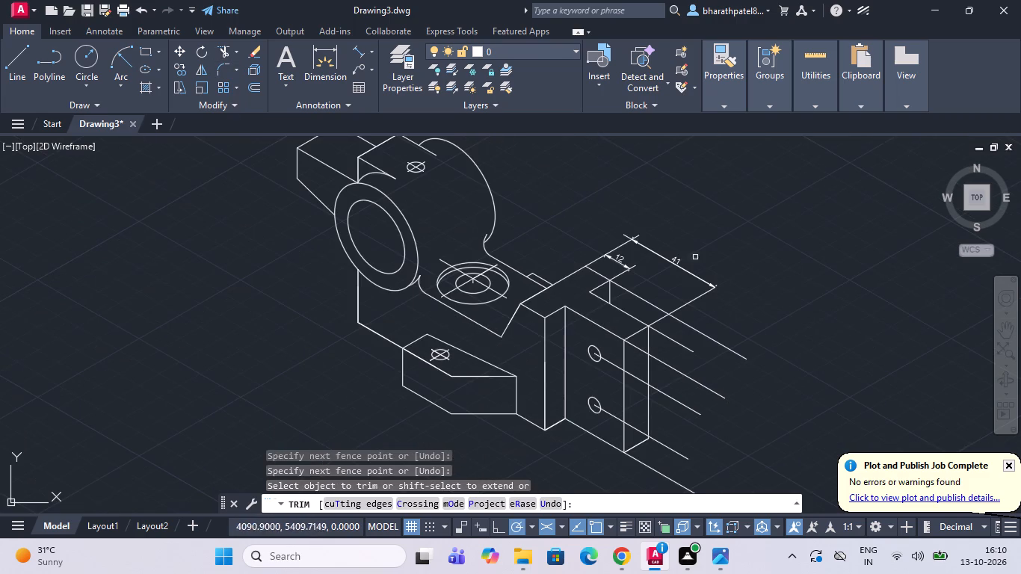
key("Escape")
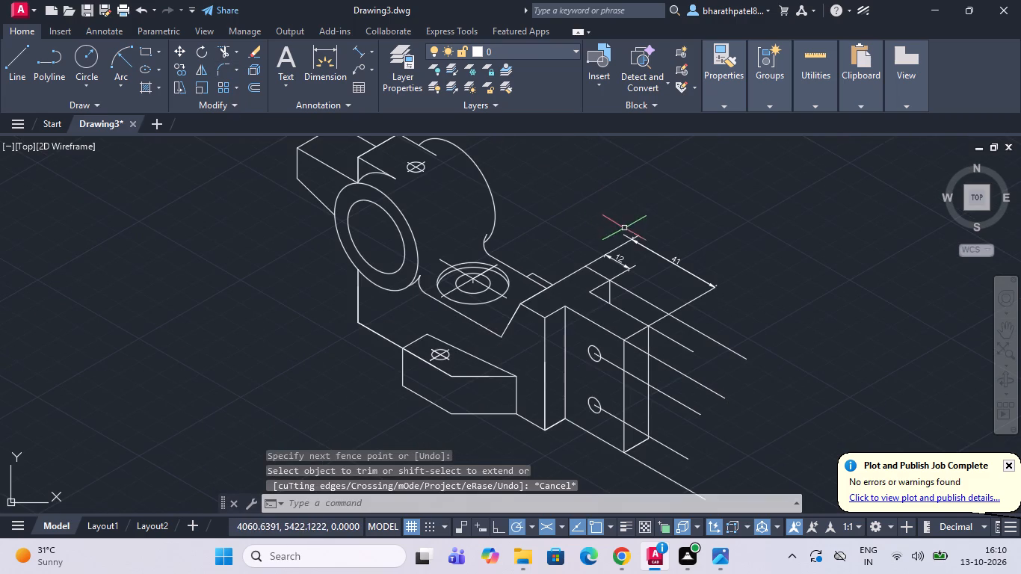
Erase the remaining 330° helper line running beneath the 41 dimension.
left_click(626, 235)
scroll(626, 235, "up", 3)
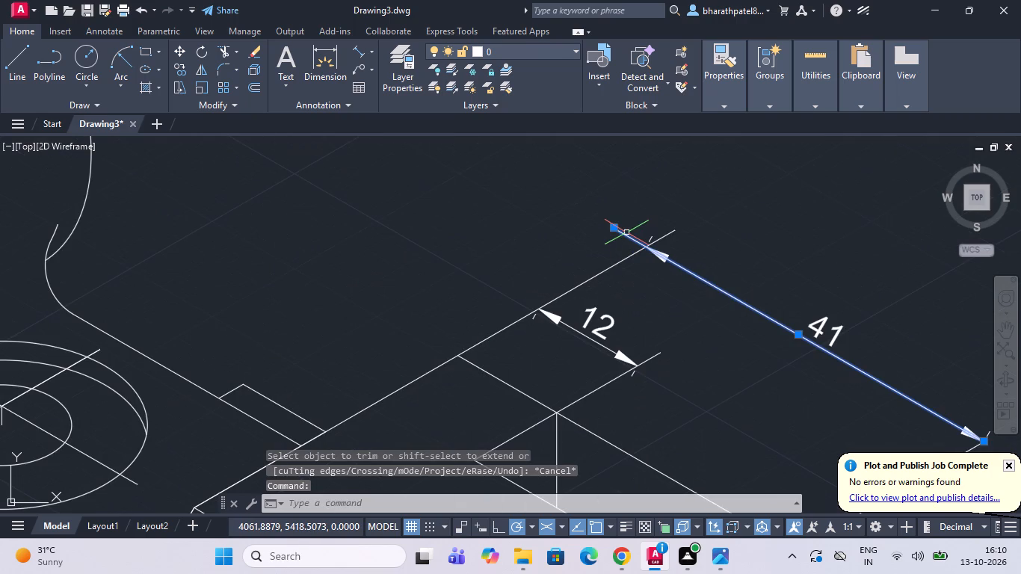
key("Delete")
scroll(626, 229, "down", 2)
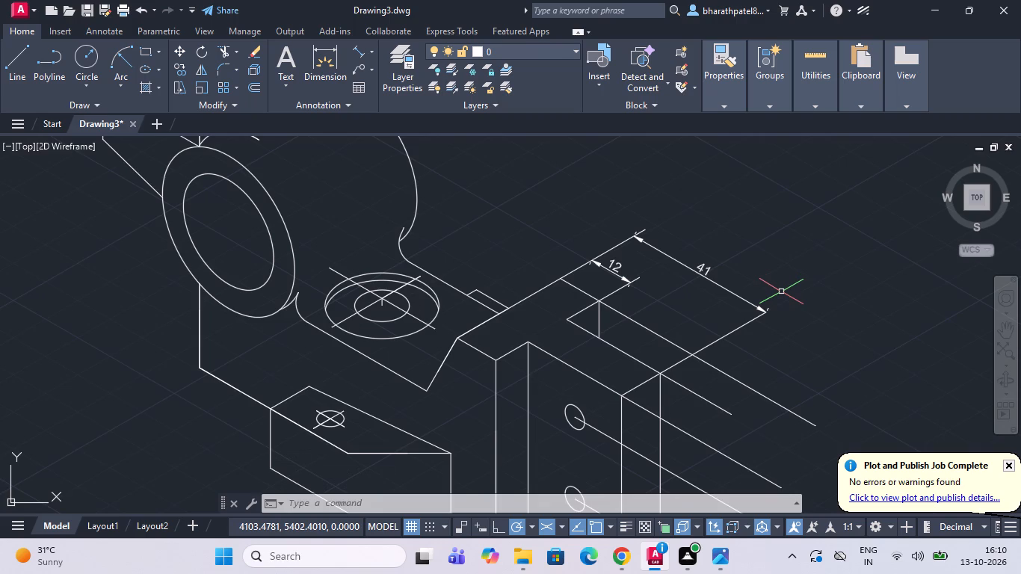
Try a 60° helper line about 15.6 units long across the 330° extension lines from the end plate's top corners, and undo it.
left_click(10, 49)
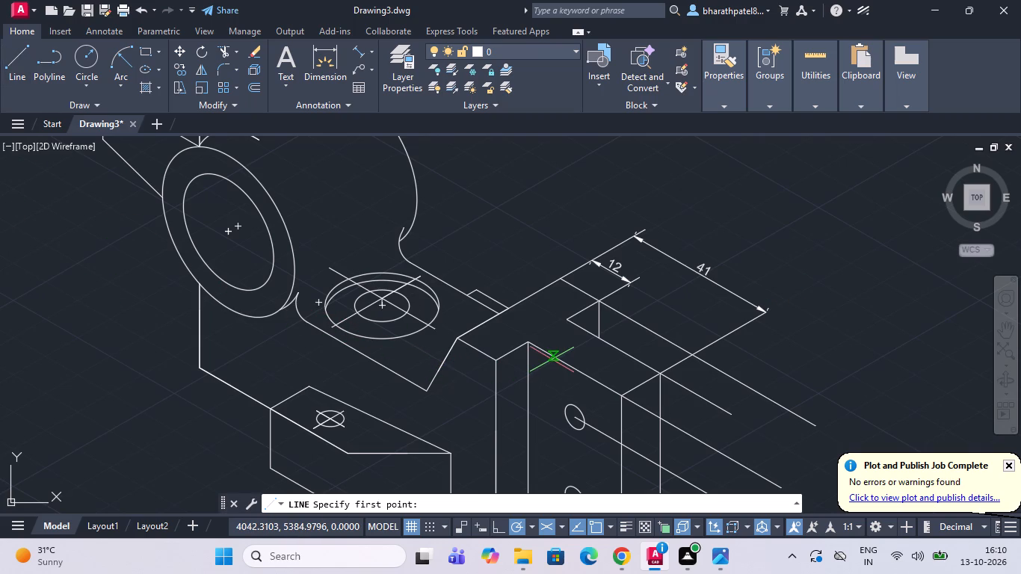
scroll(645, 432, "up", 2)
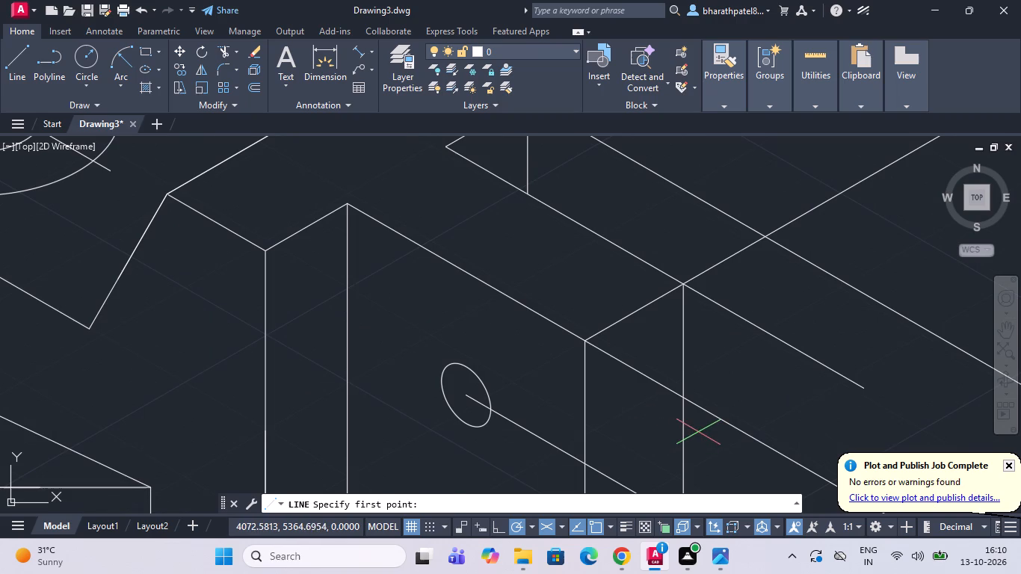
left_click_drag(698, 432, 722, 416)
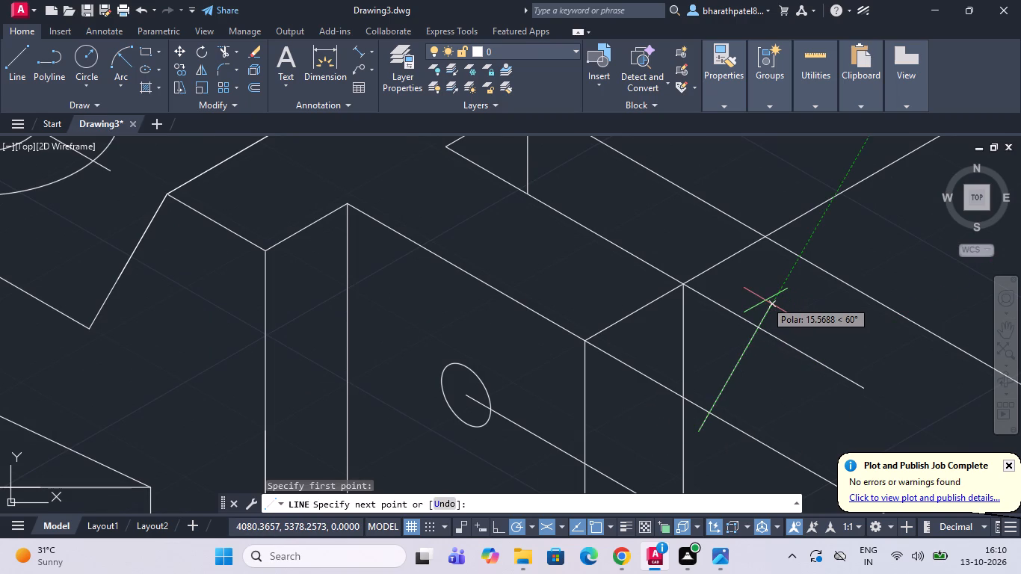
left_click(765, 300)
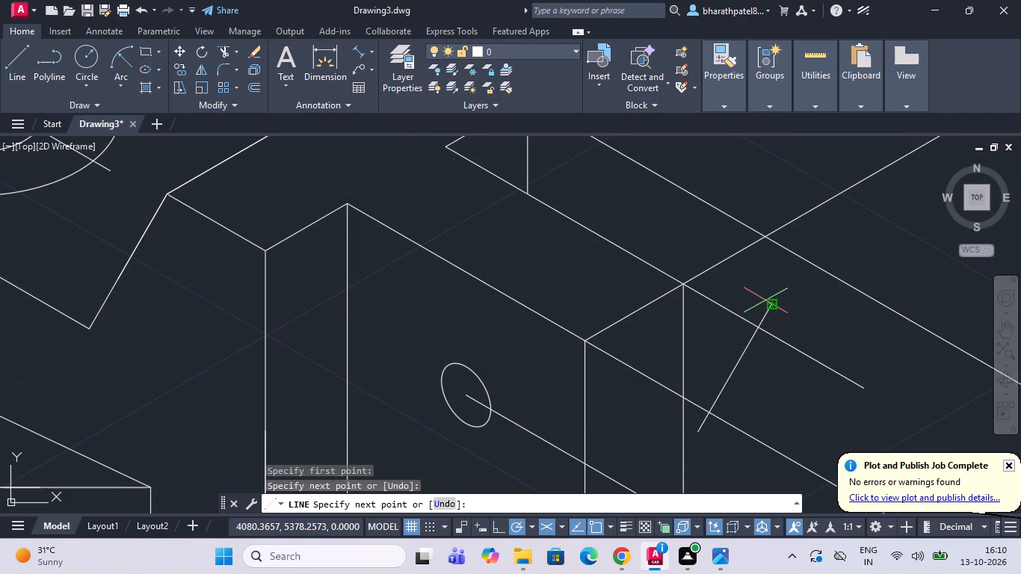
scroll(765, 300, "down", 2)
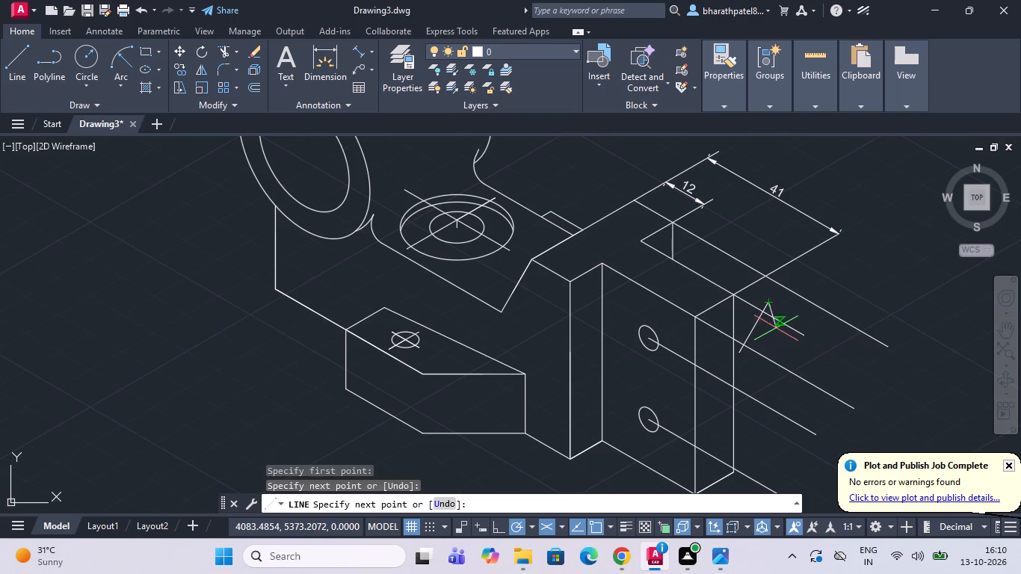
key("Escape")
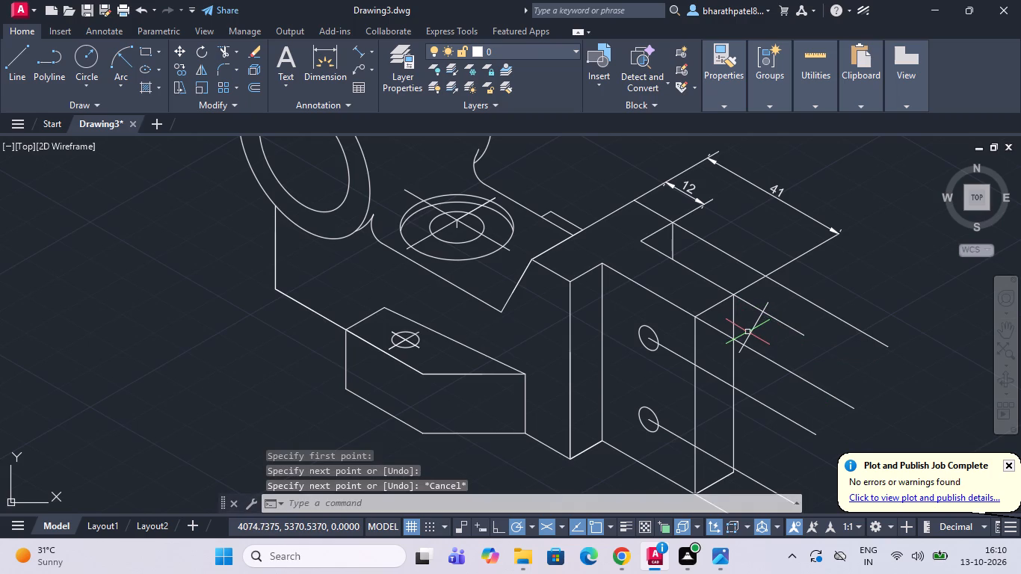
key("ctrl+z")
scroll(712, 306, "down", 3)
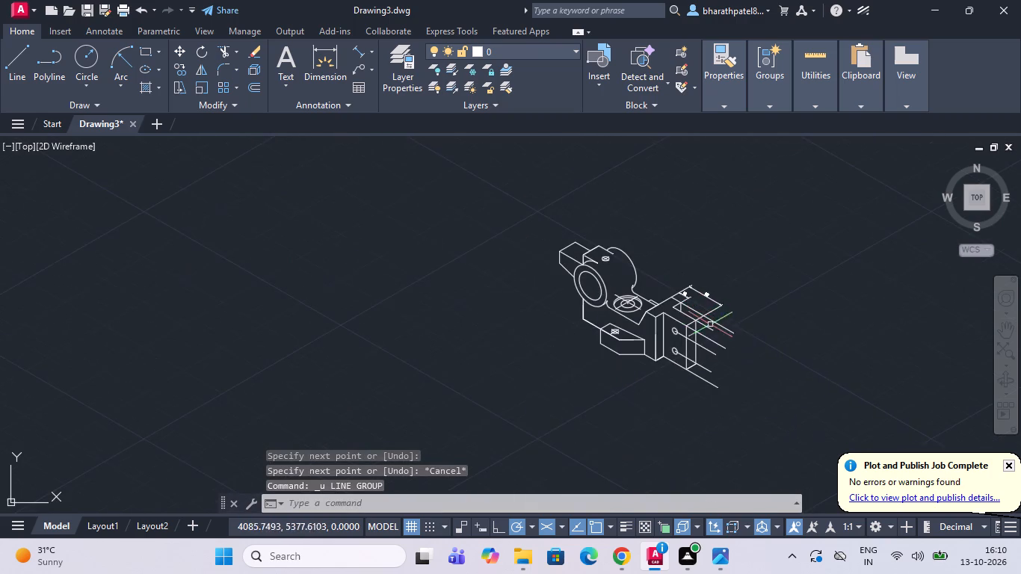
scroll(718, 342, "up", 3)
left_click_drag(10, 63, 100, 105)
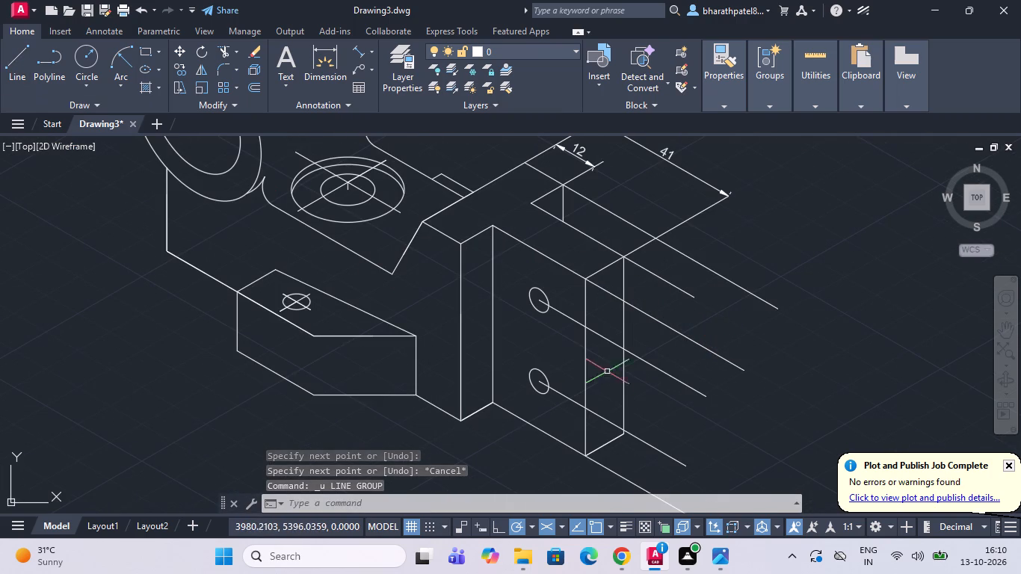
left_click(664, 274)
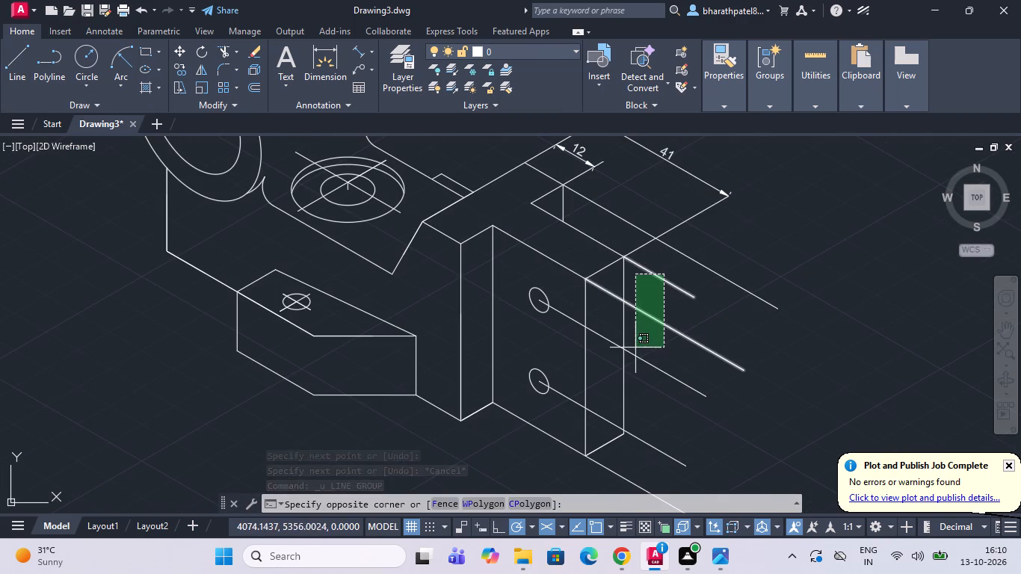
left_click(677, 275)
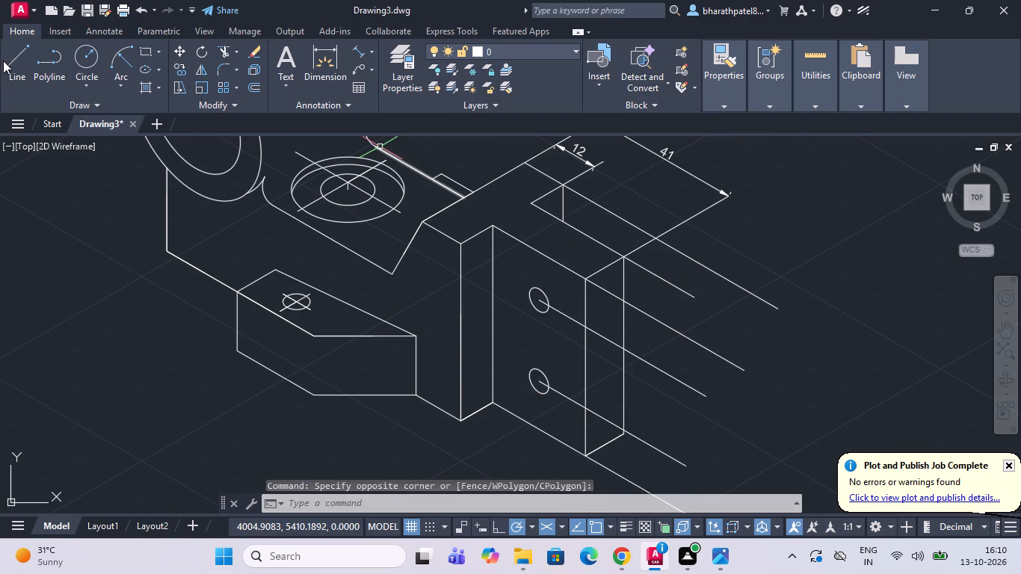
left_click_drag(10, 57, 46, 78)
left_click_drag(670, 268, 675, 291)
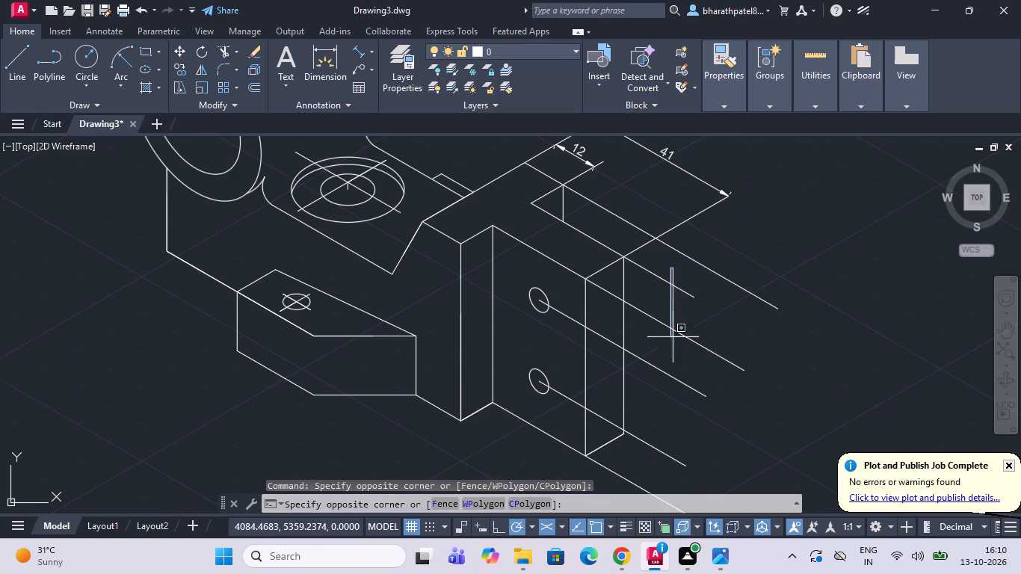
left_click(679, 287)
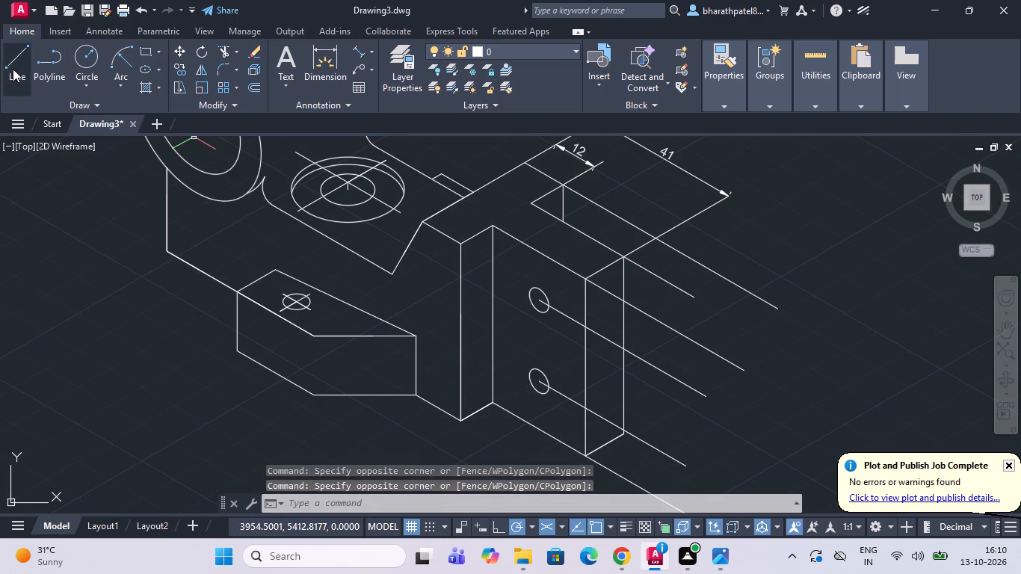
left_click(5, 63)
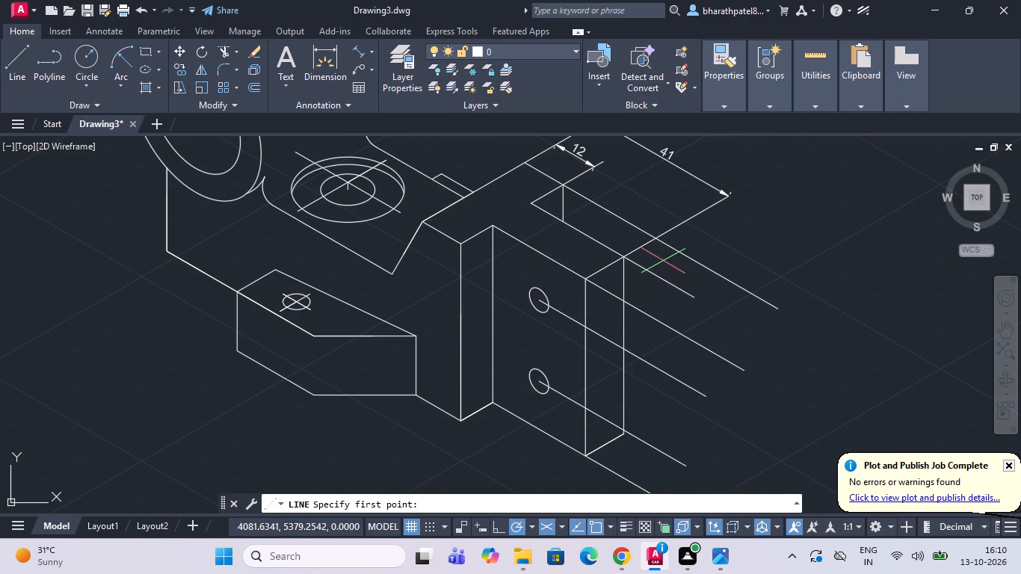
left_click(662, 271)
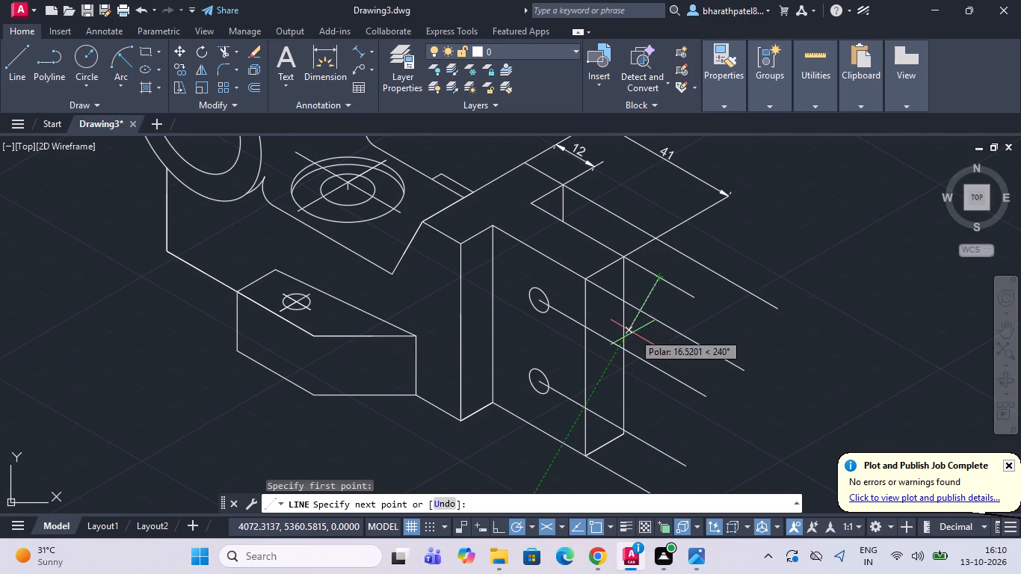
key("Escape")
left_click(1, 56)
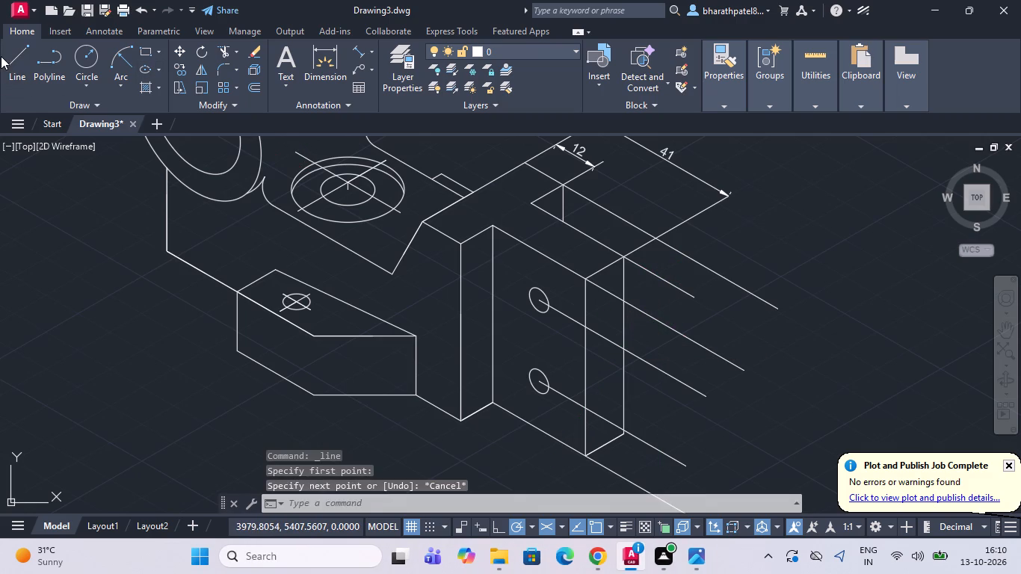
Draw a 60° helper line across the two 330° extension lines from the end plate's top corners.
left_click_drag(9, 63, 19, 69)
scroll(673, 292, "up", 2)
left_click(716, 254)
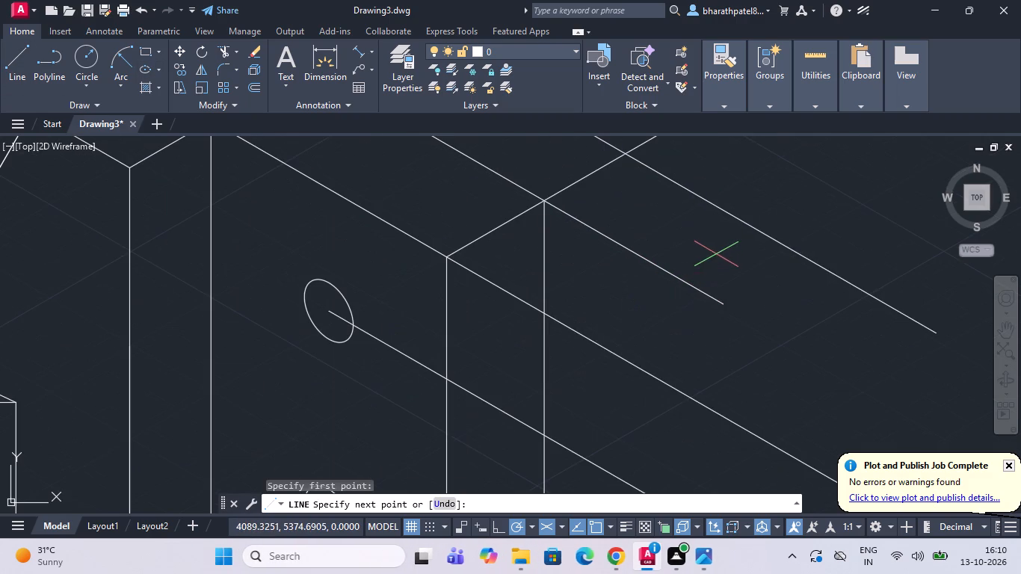
left_click(629, 397)
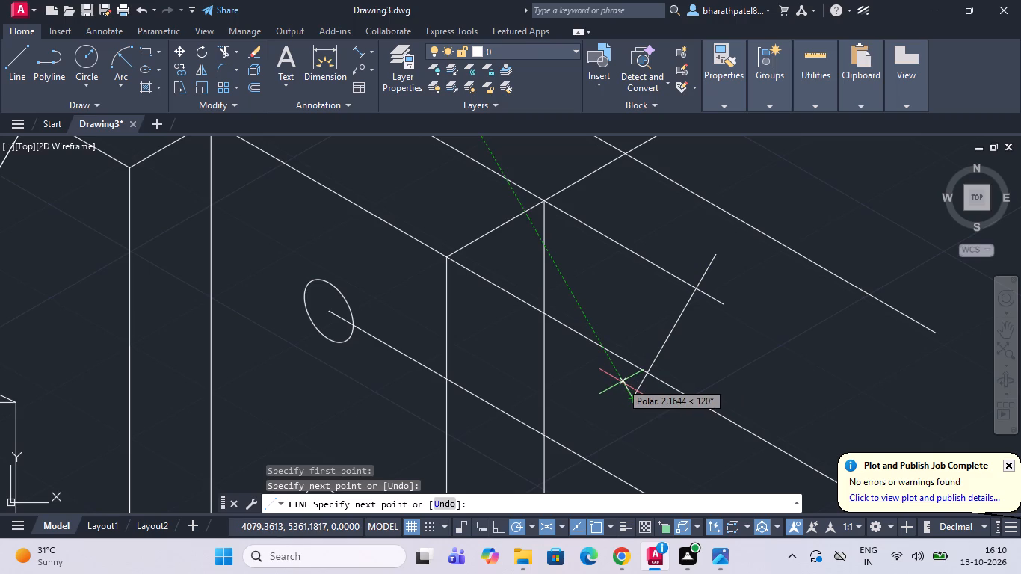
key("Escape")
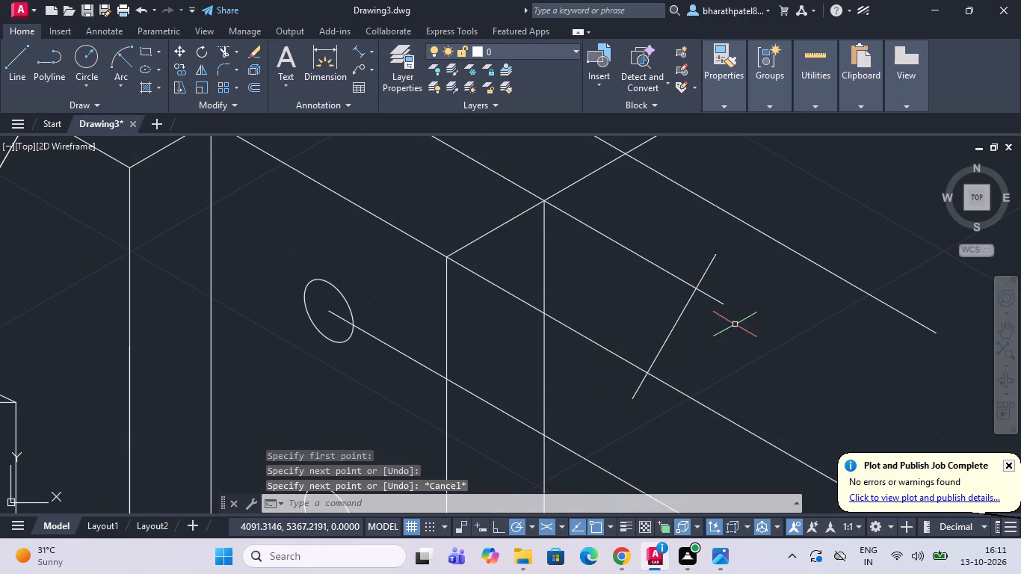
Trim the ends of both top-corner extension lines where they run beyond the 60° helper line.
left_click_drag(226, 50, 235, 58)
left_click_drag(723, 280, 693, 413)
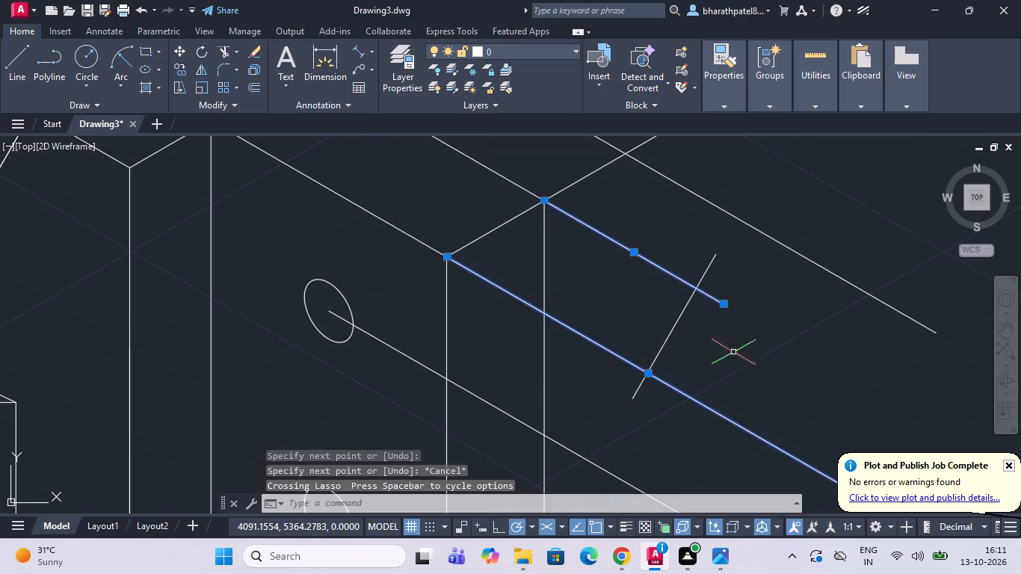
key("Escape")
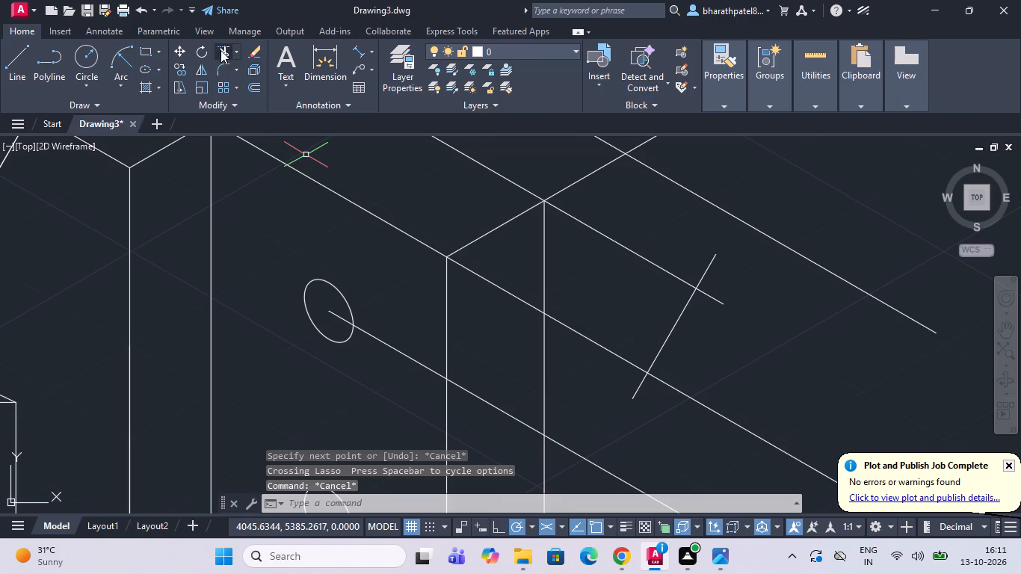
left_click(220, 50)
left_click(729, 277)
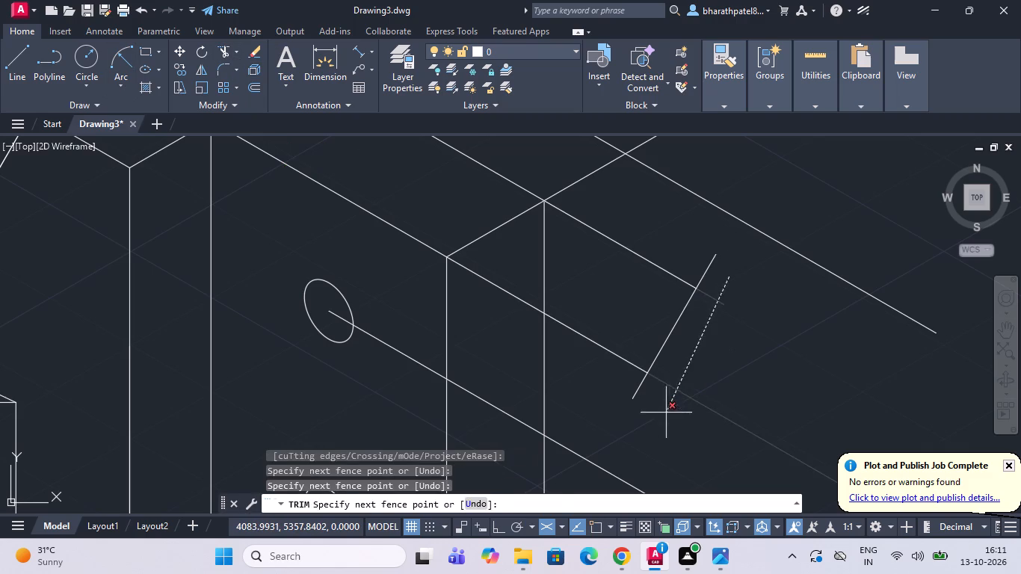
left_click(666, 413)
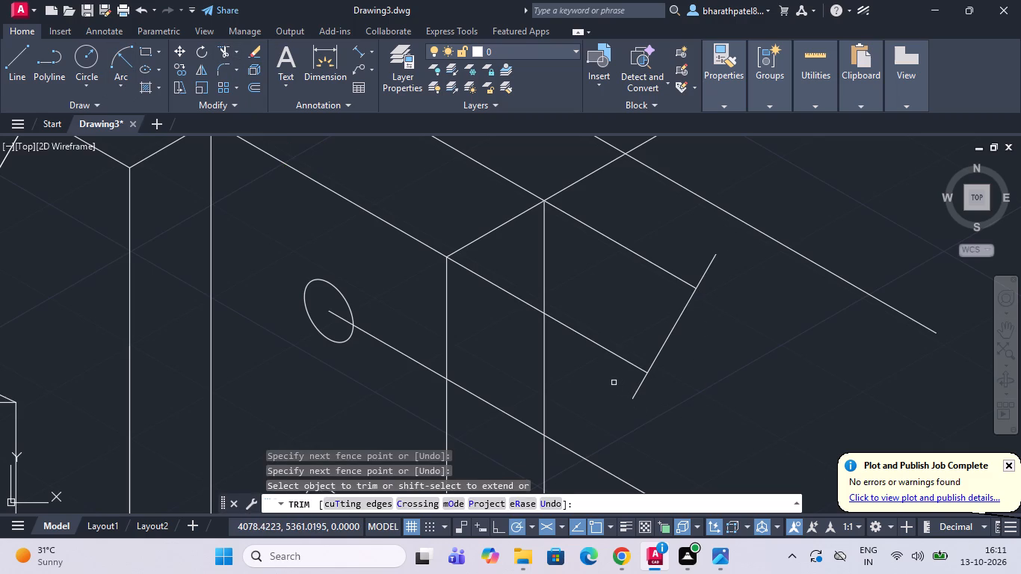
key("Escape")
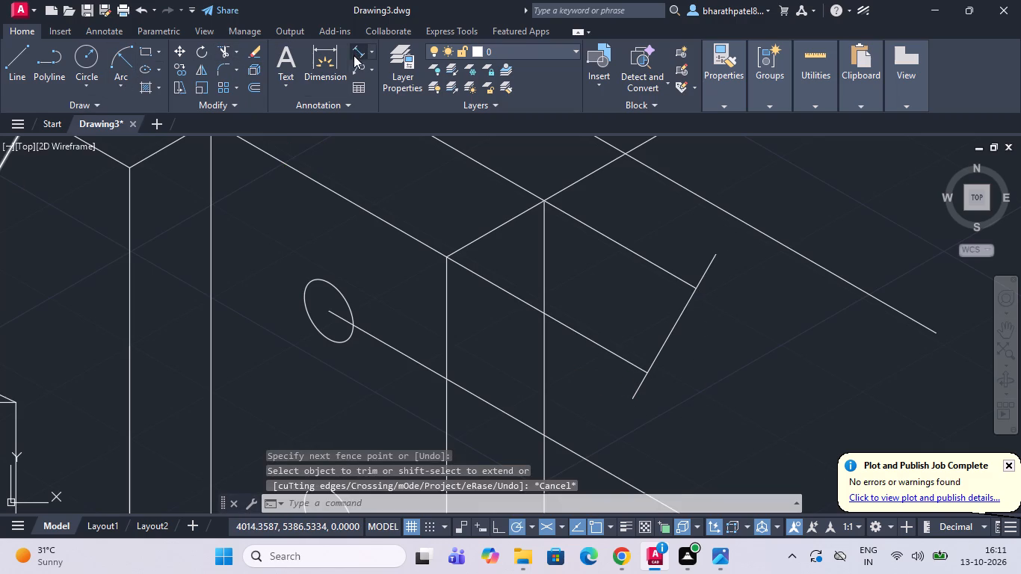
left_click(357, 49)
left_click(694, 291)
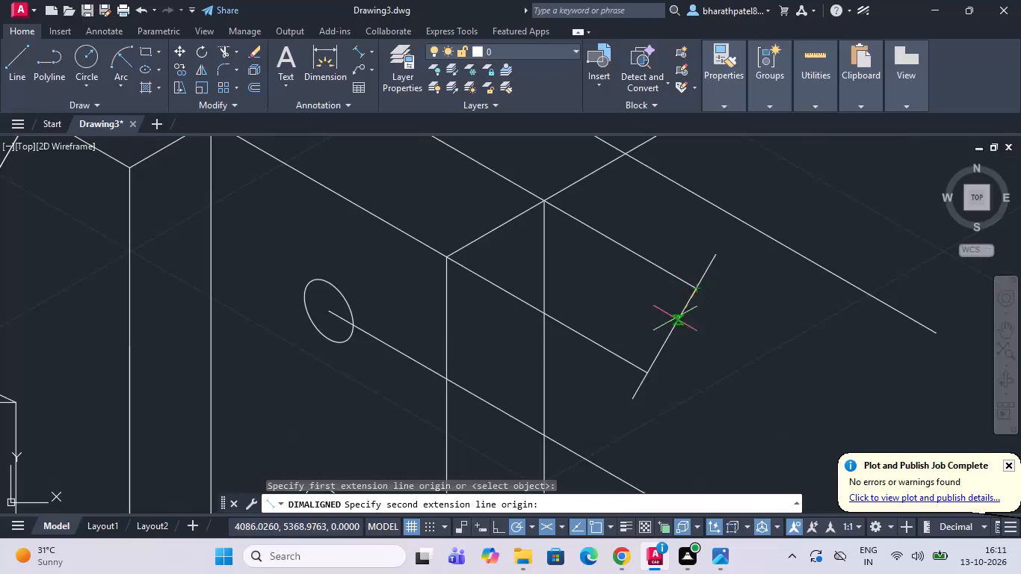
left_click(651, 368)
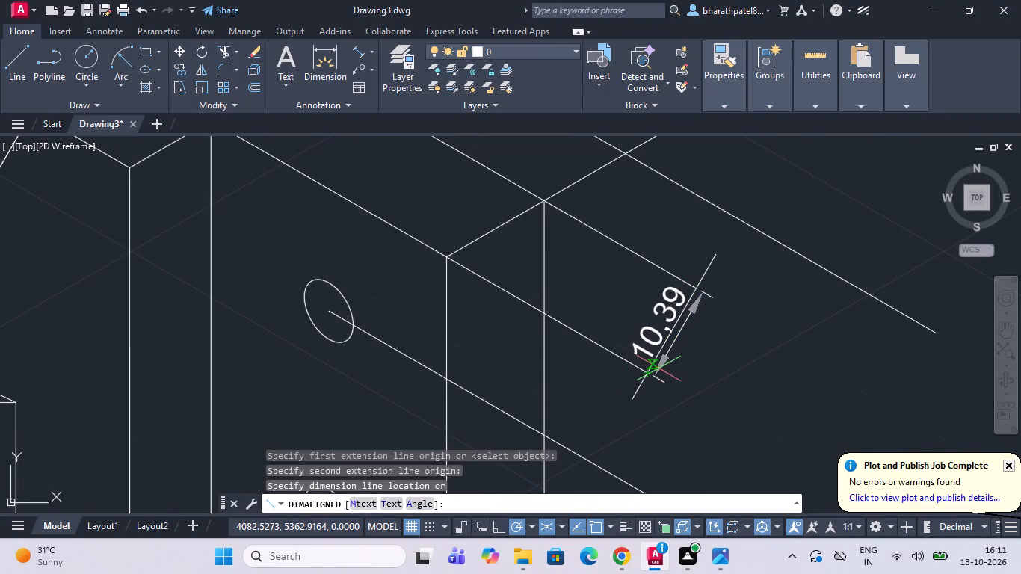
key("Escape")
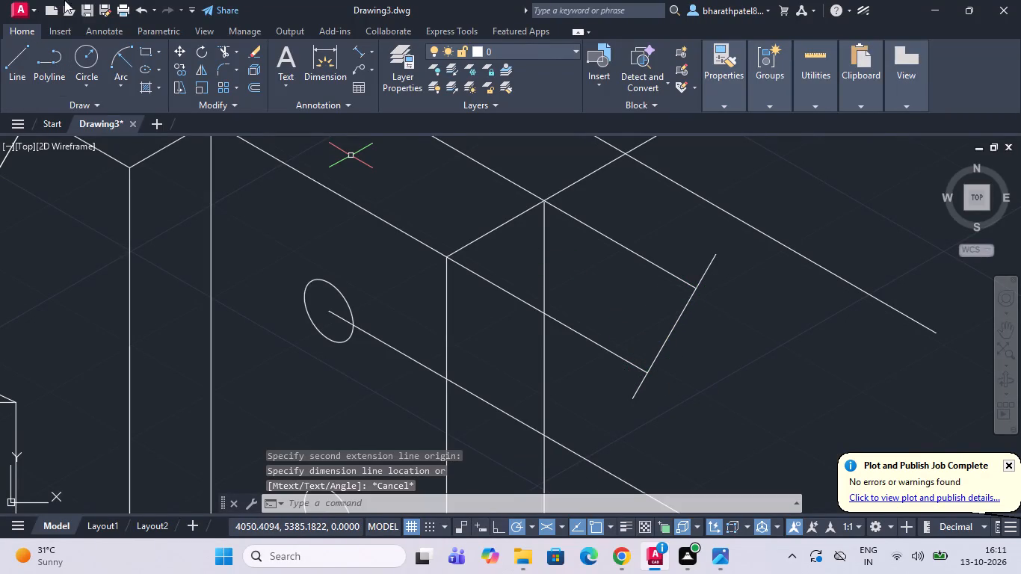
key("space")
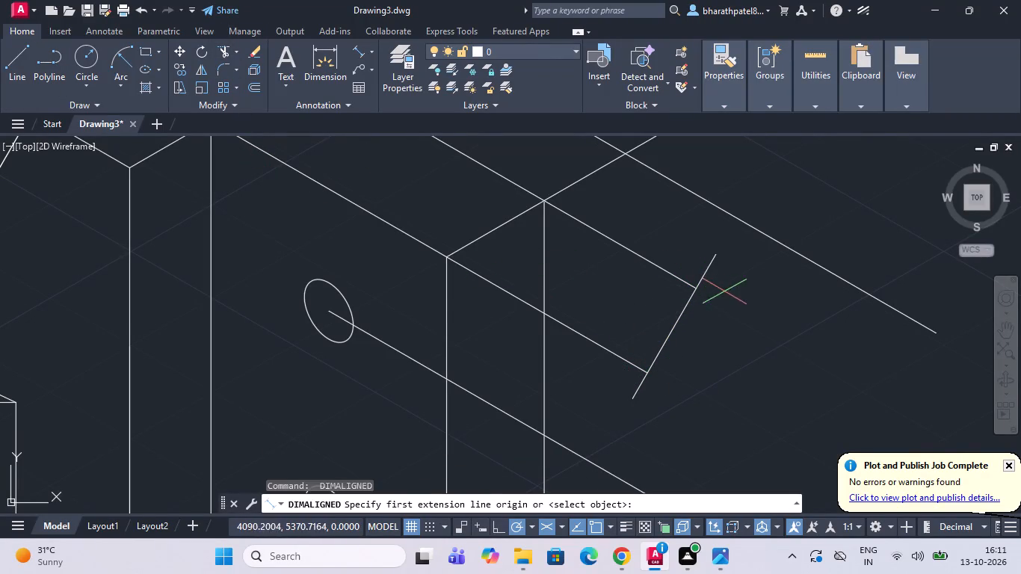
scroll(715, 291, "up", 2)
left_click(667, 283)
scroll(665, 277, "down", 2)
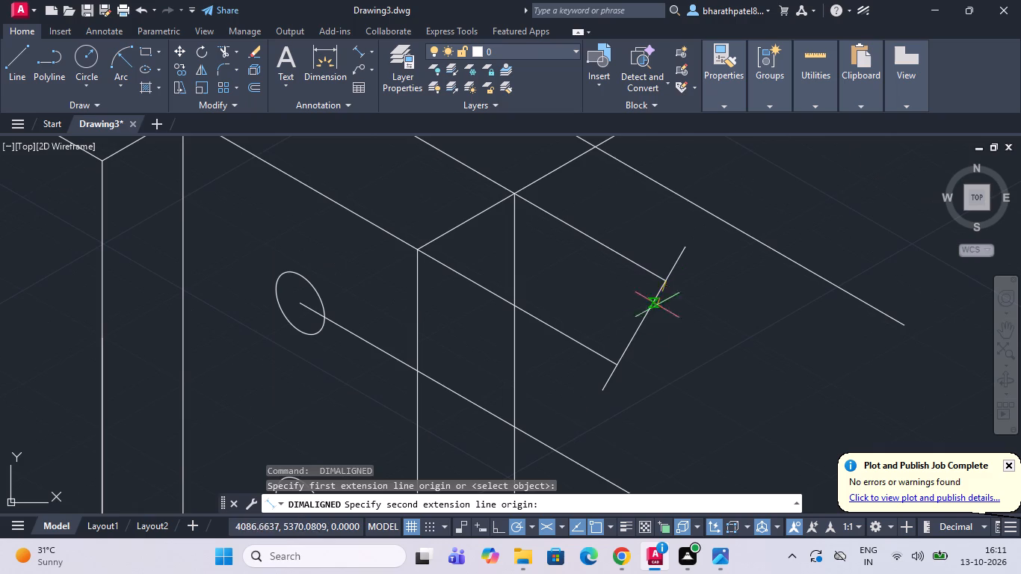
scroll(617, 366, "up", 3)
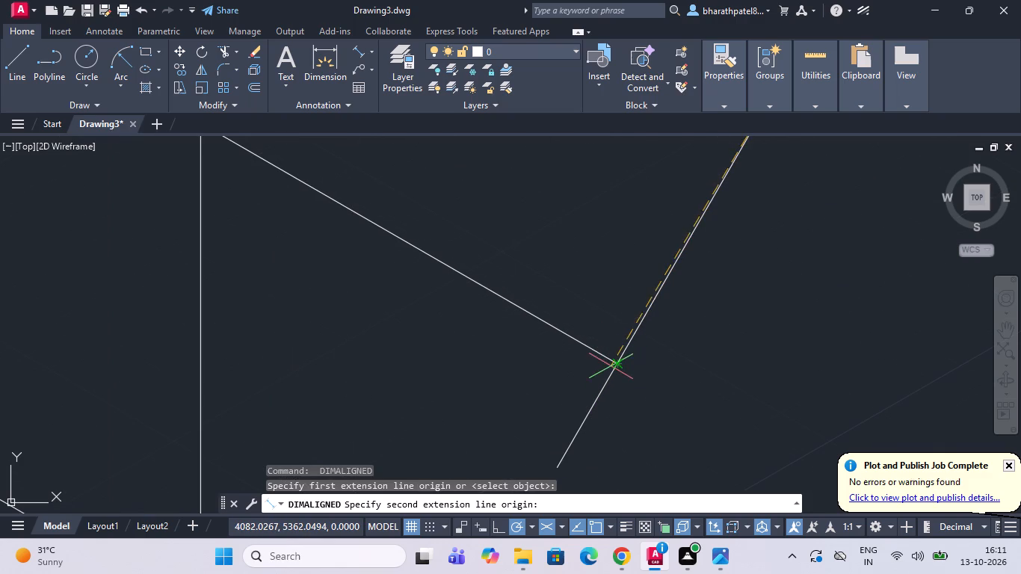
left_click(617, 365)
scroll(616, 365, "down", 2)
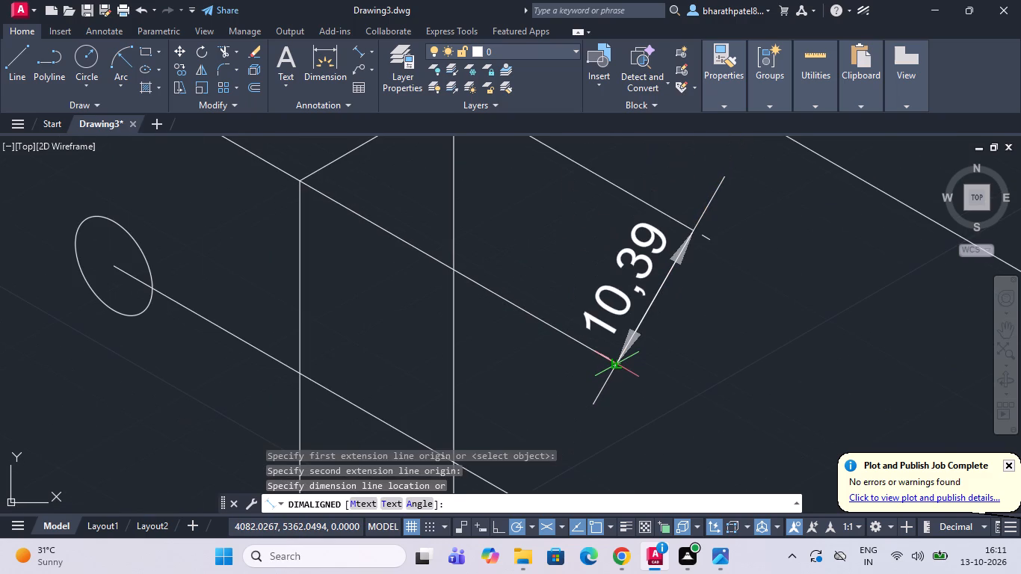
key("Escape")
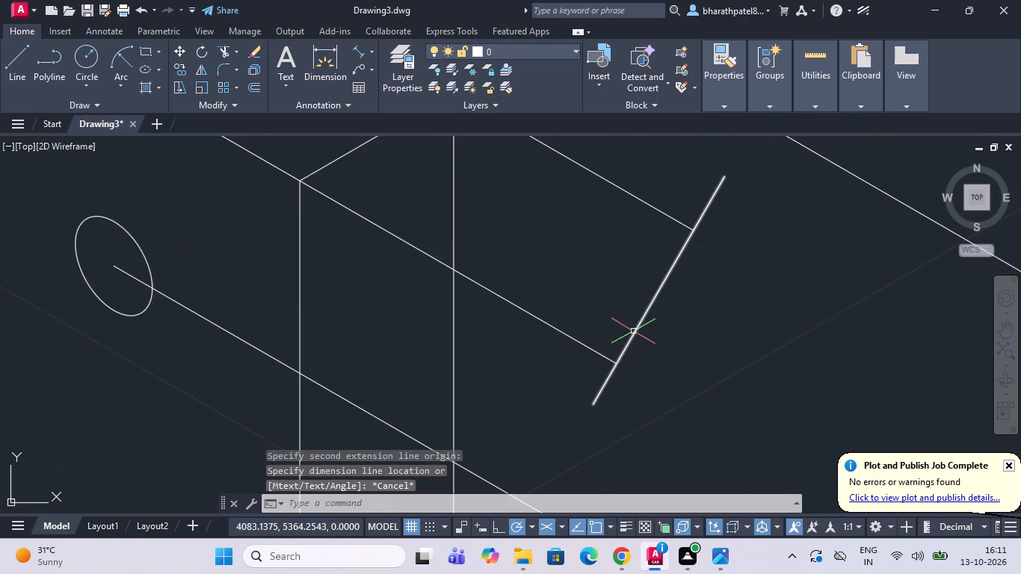
Erase the 60° helper line at the ends of the two extension lines.
left_click(633, 331)
key("Delete")
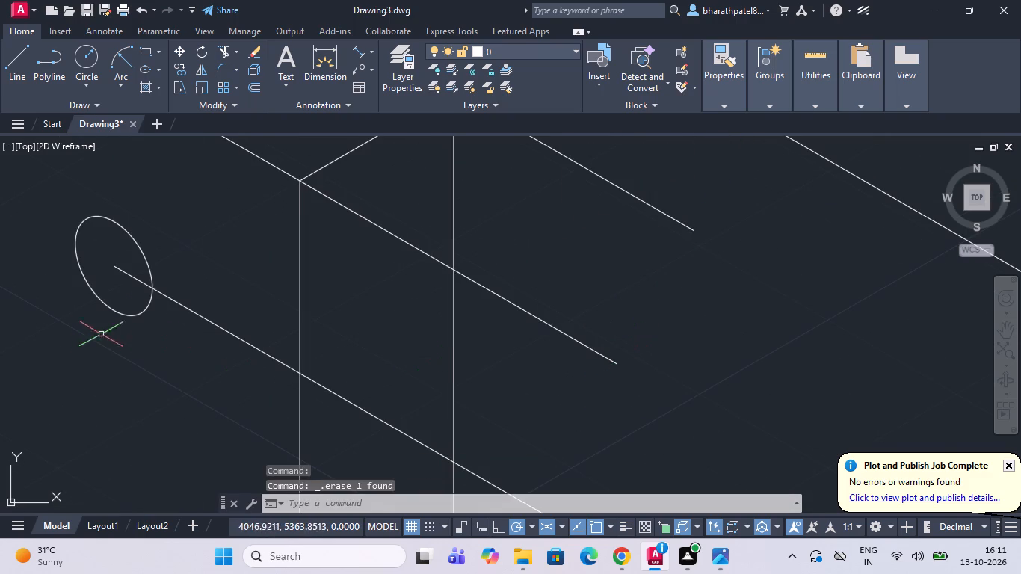
Draw a 12-unit line at 60° from the end of the lower extension line toward the upper one.
left_click(22, 46)
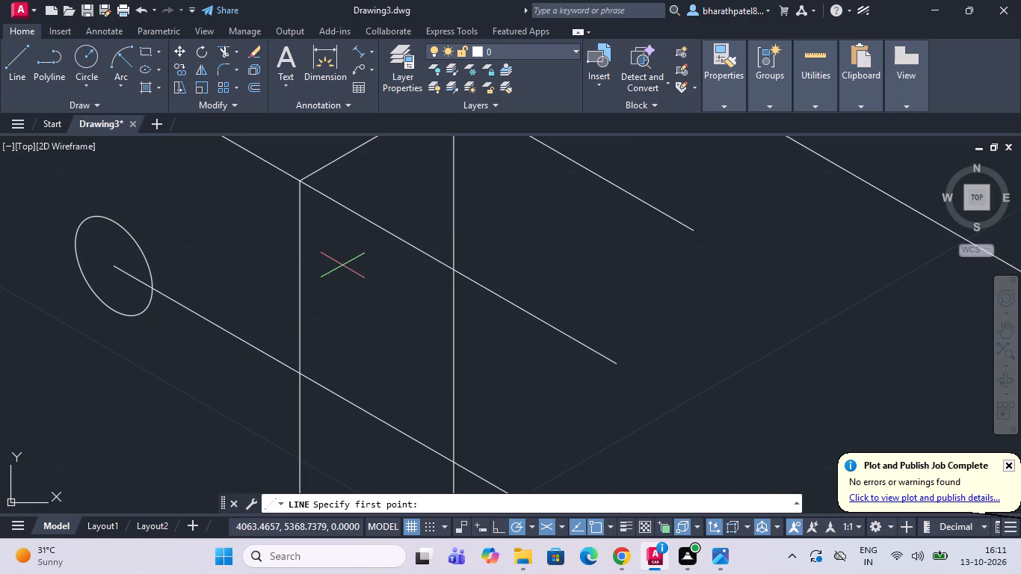
left_click(615, 365)
scroll(615, 365, "down", 1)
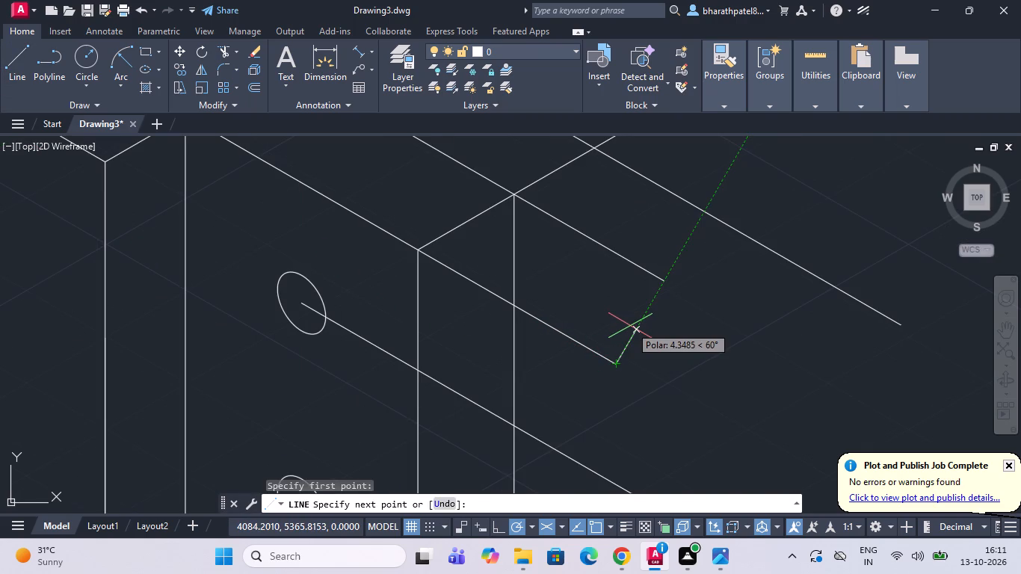
type("12")
key("Return")
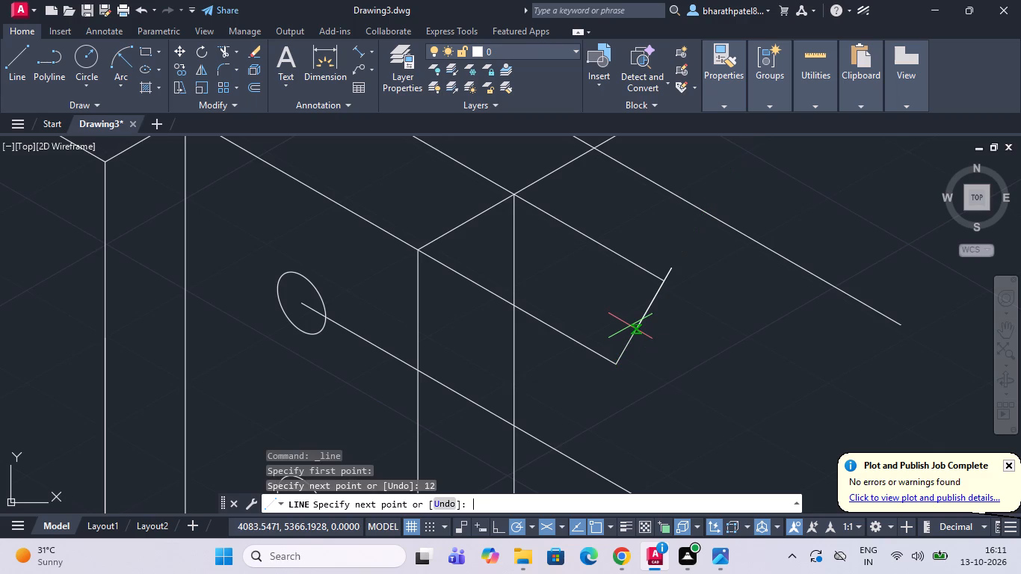
scroll(629, 327, "down", 2)
scroll(629, 327, "up", 1)
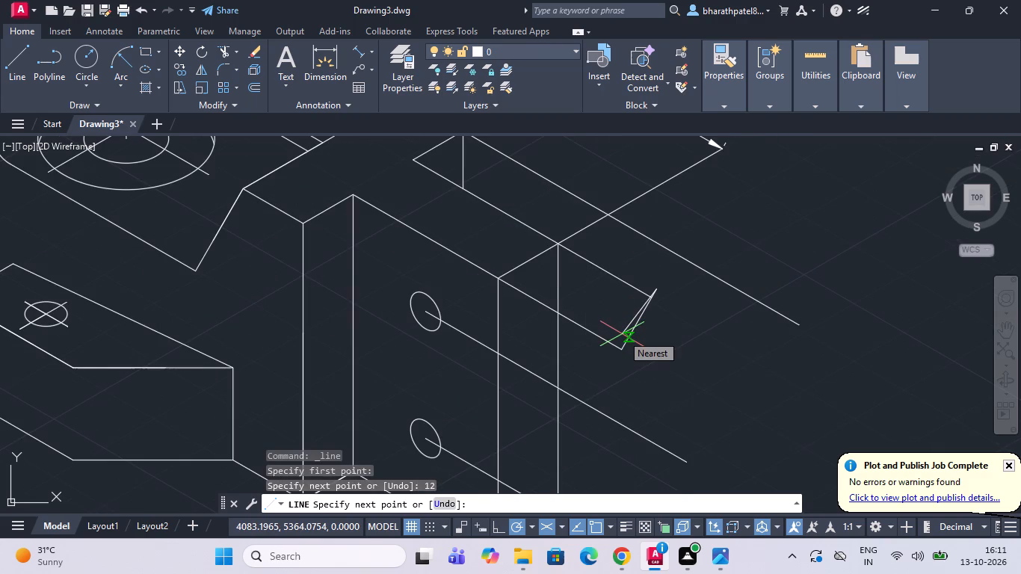
key("Escape")
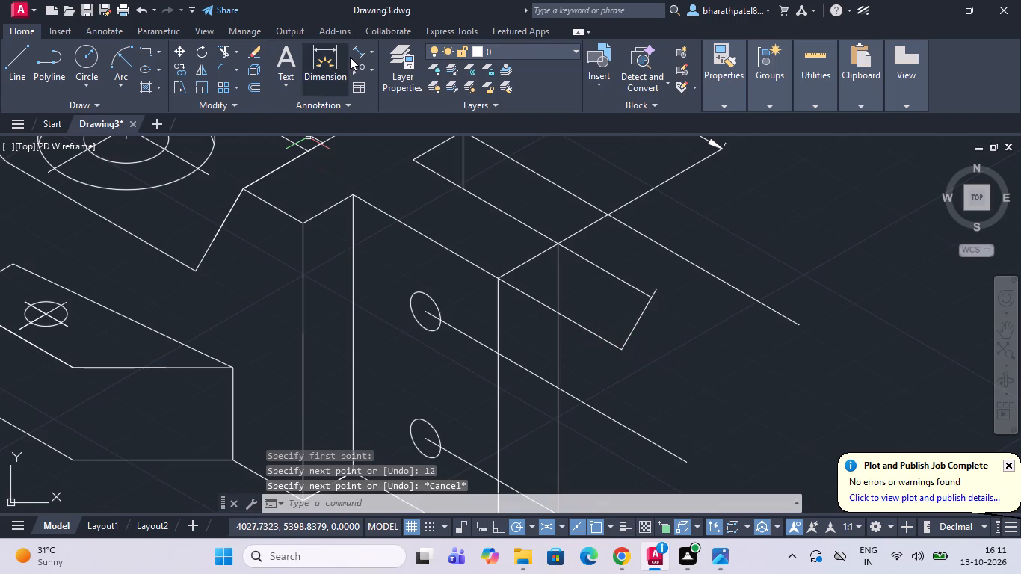
Add an aligned dimension along the 12-unit line, placing its dimension line on the line itself.
left_click(354, 53)
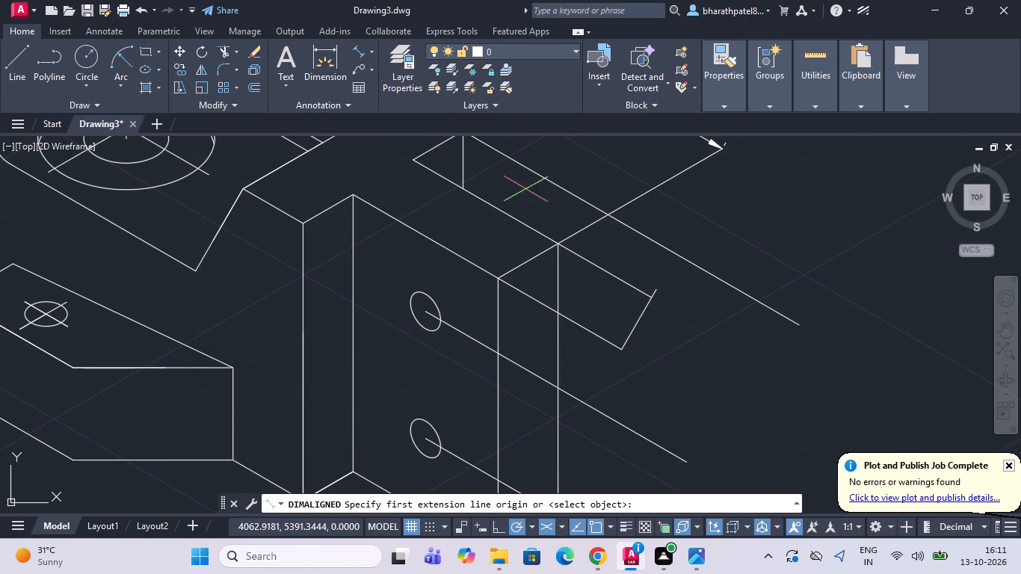
left_click(658, 290)
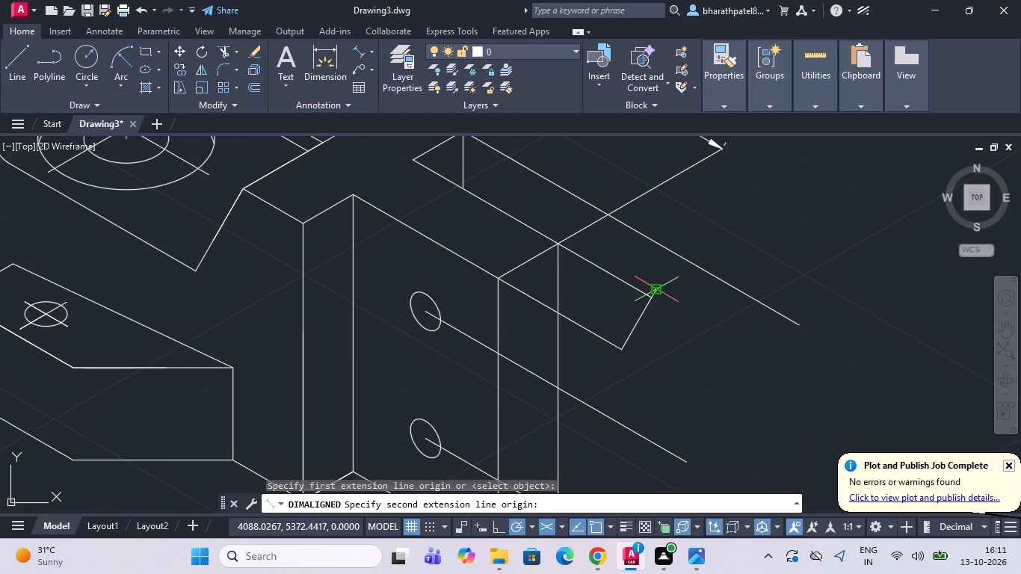
left_click(620, 354)
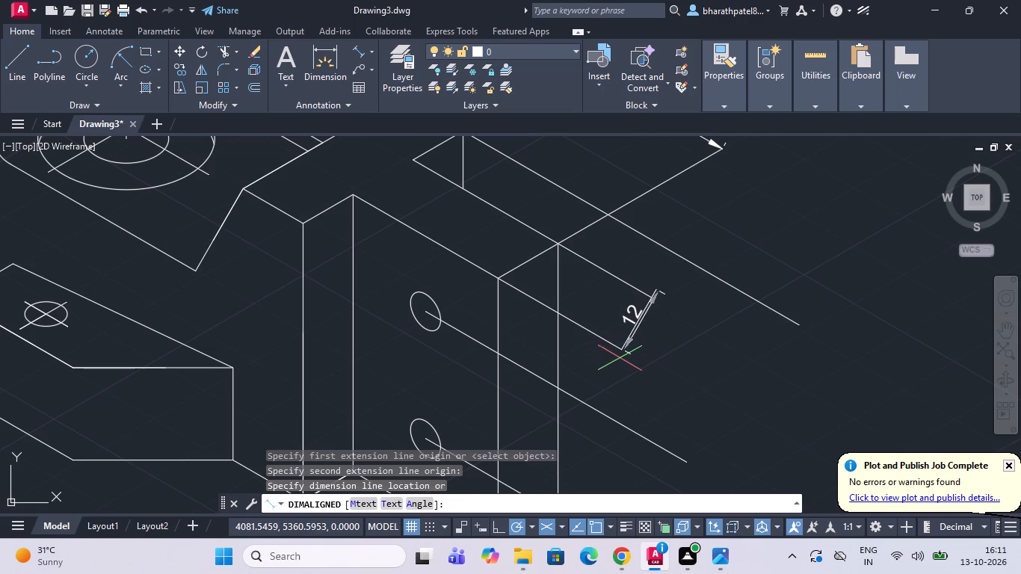
left_click(619, 354)
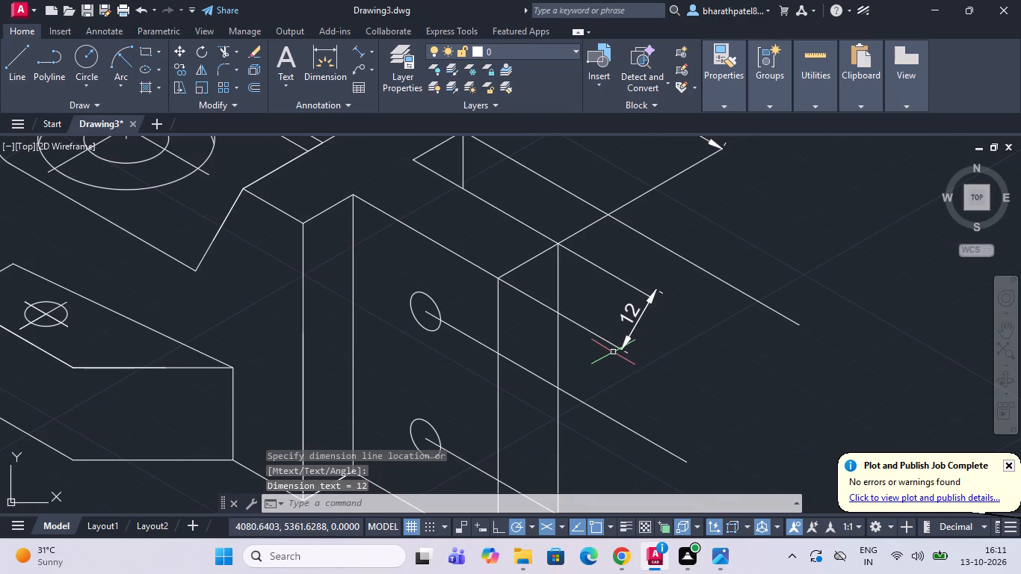
key("Escape")
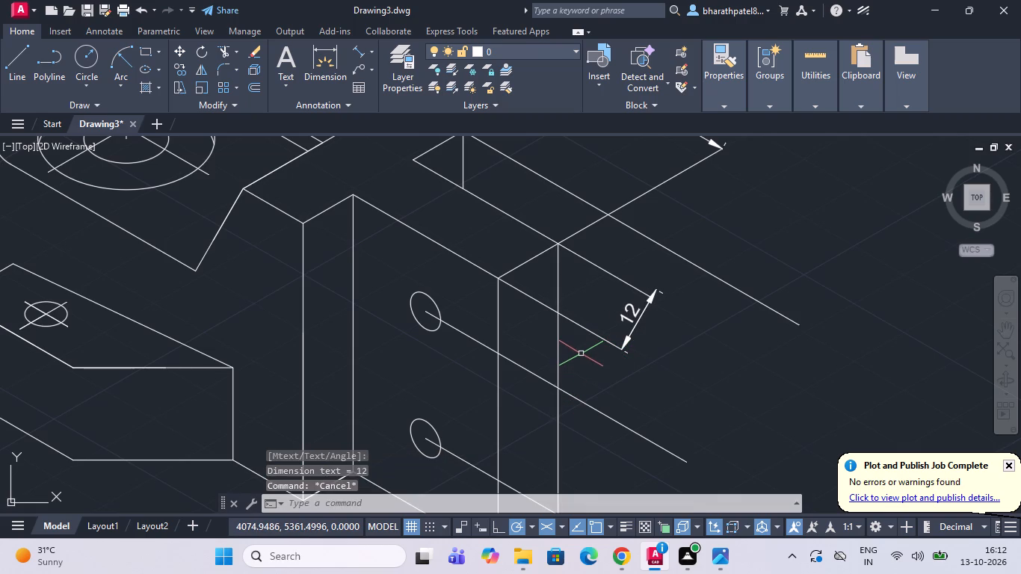
Draw a 60° helper line across both top-corner extension lines, just on the plate side of the new 12 dimension.
left_click(4, 55)
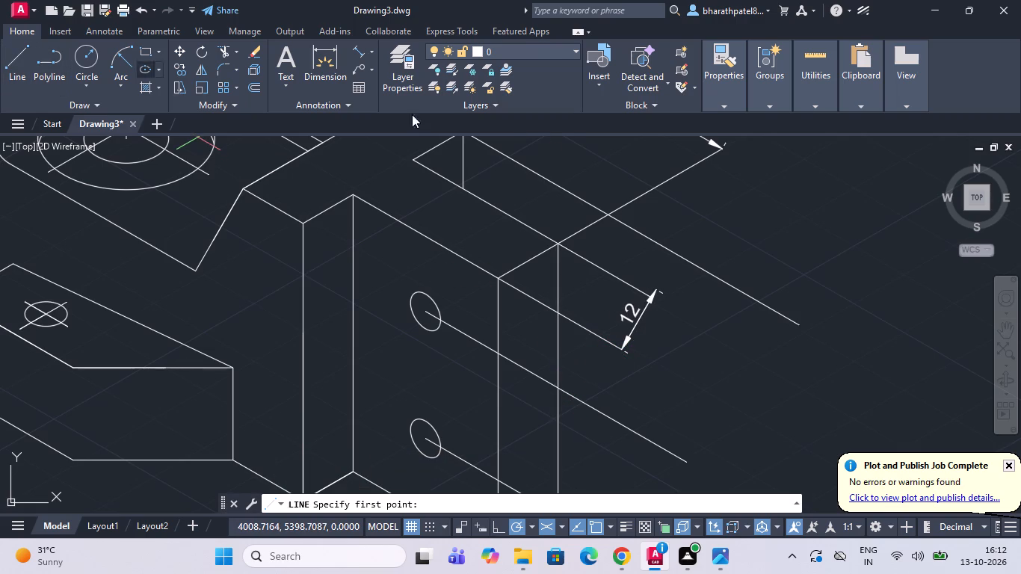
left_click(626, 269)
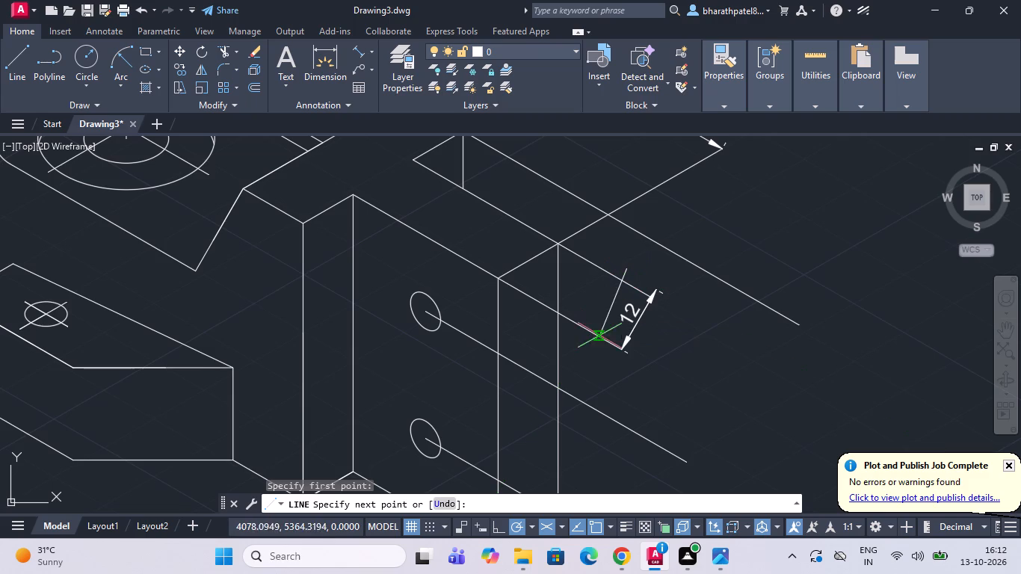
left_click(585, 354)
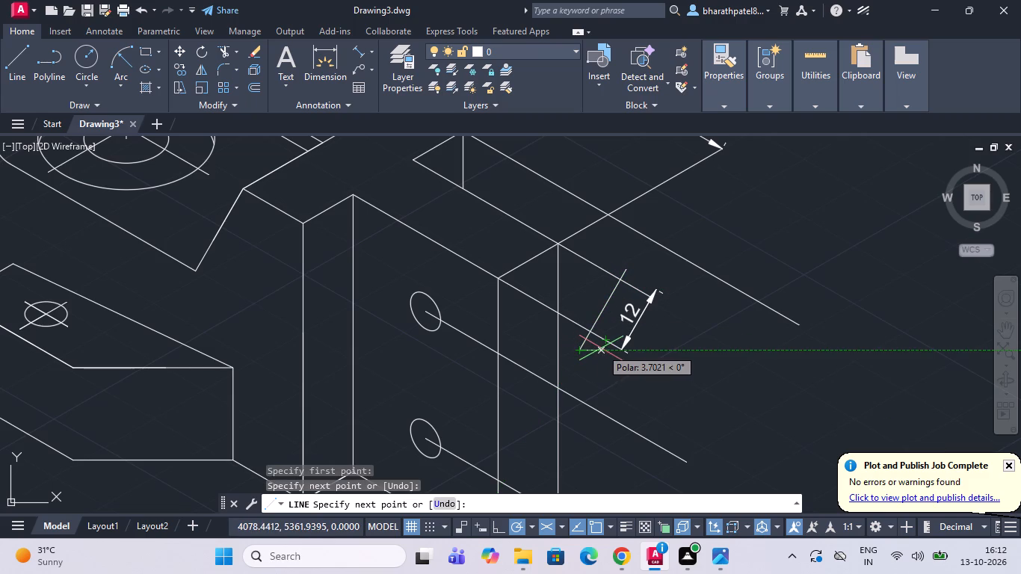
key("Escape")
Trim both extension lines back to the helper line, and trim away the helper line itself.
left_click(221, 48)
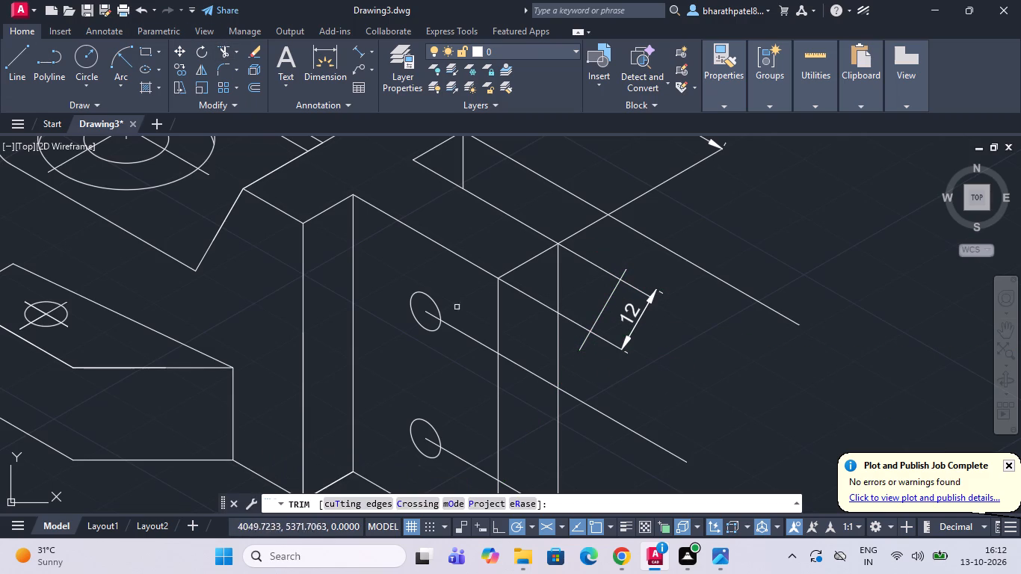
left_click_drag(639, 277, 590, 365)
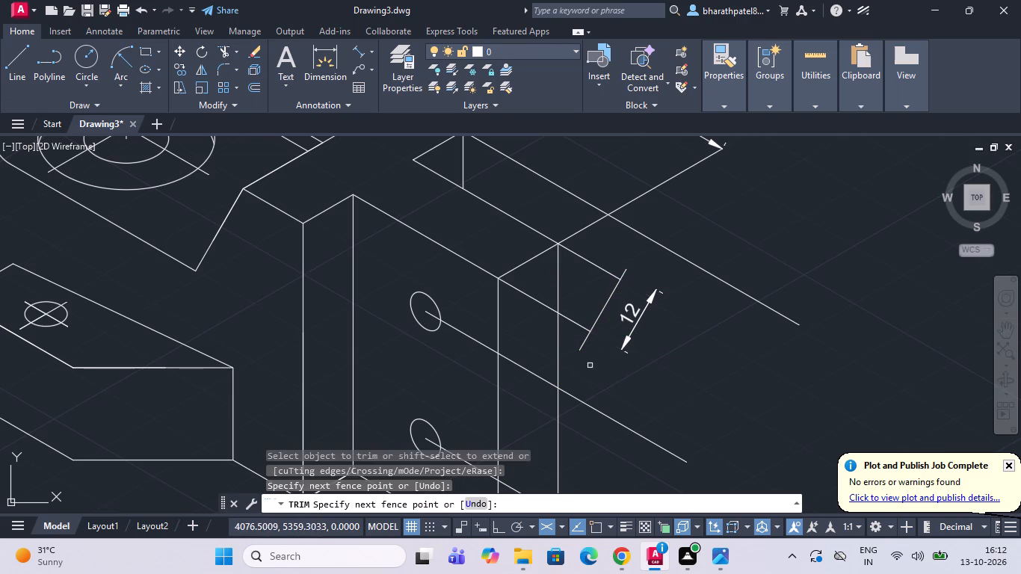
left_click(579, 342)
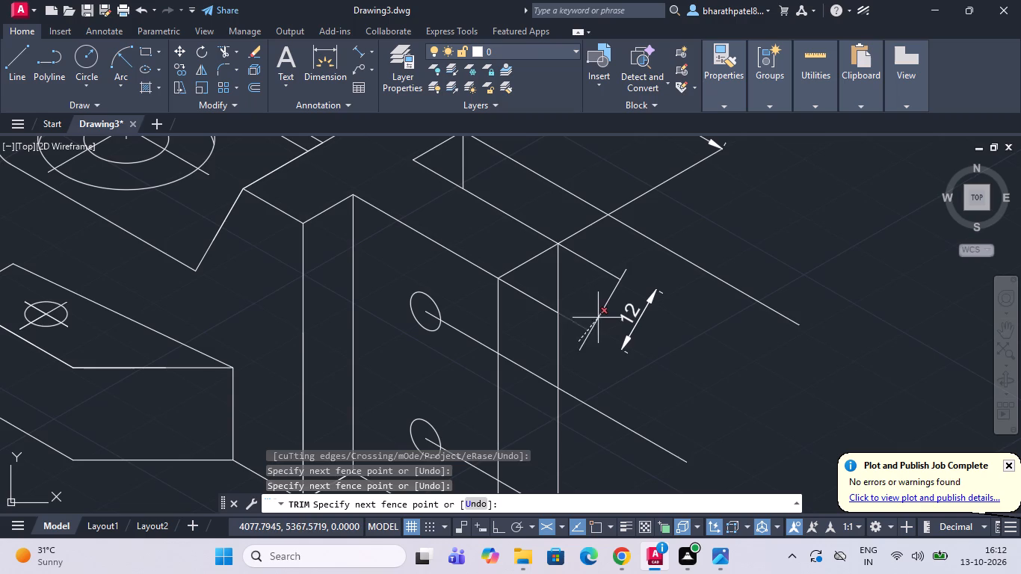
left_click(597, 342)
left_click(593, 315)
left_click(608, 318)
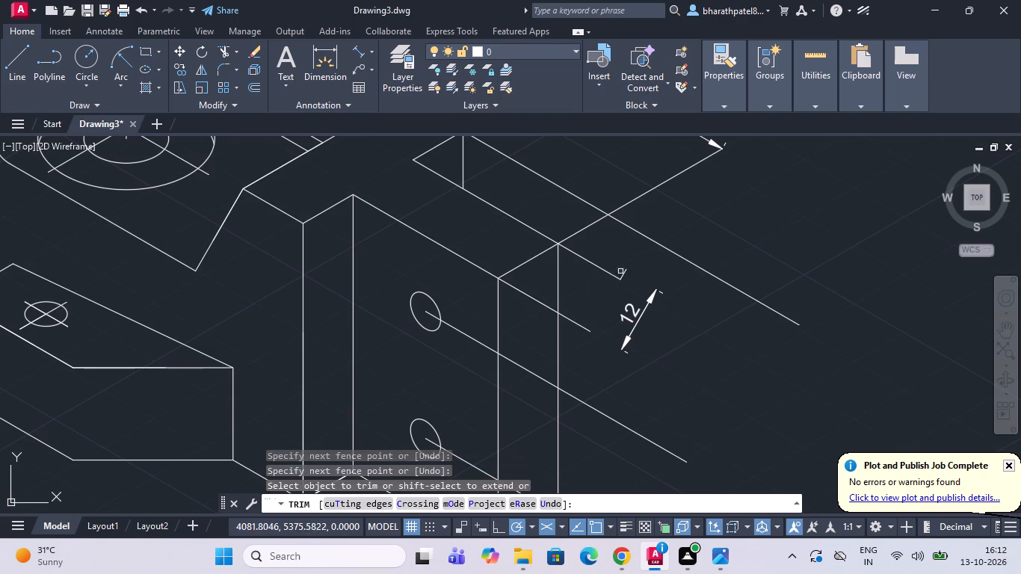
left_click(626, 274)
scroll(626, 271, "down", 1)
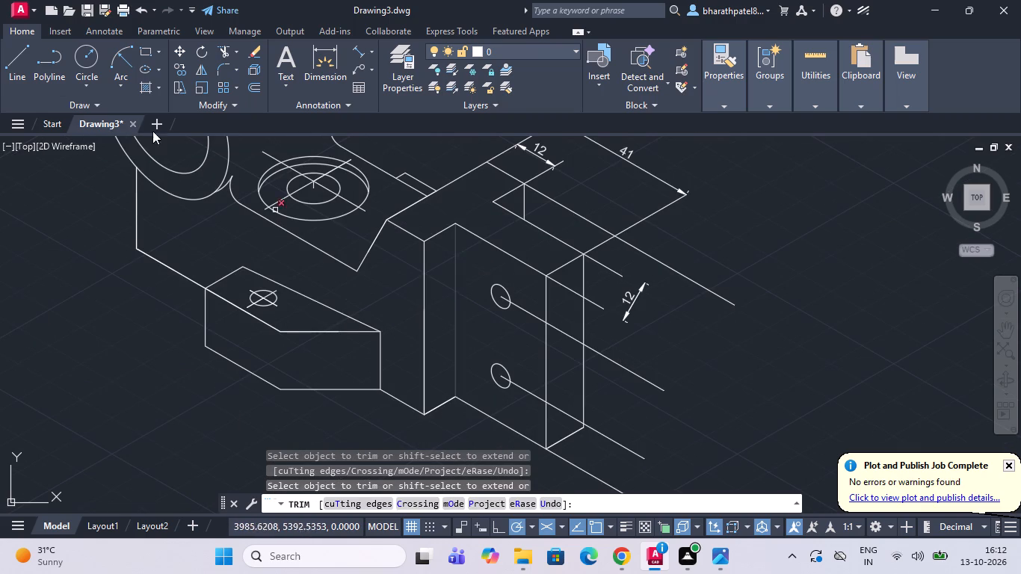
Draw a vertical helper line about 33.5 units long at 270°, crossing both extension lines from the end plate's hole centres.
left_click(13, 60)
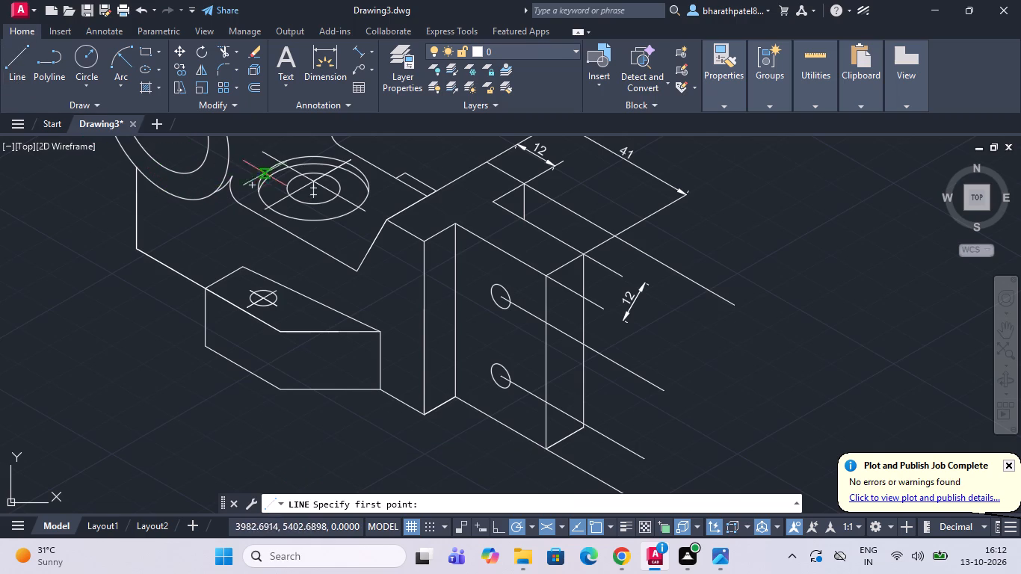
scroll(336, 210, "down", 1)
scroll(499, 339, "up", 3)
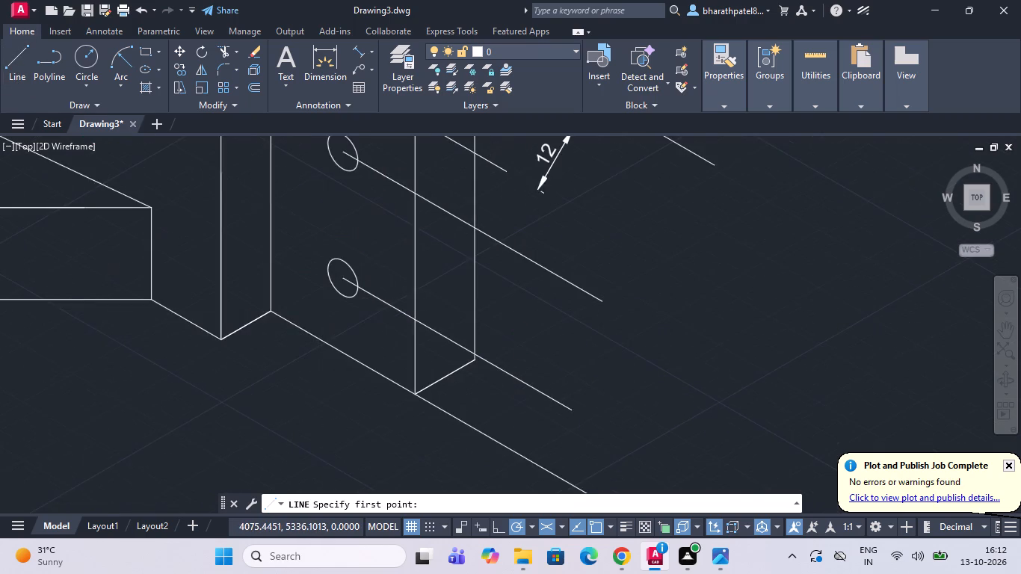
scroll(496, 337, "down", 2)
left_click_drag(8, 50, 30, 71)
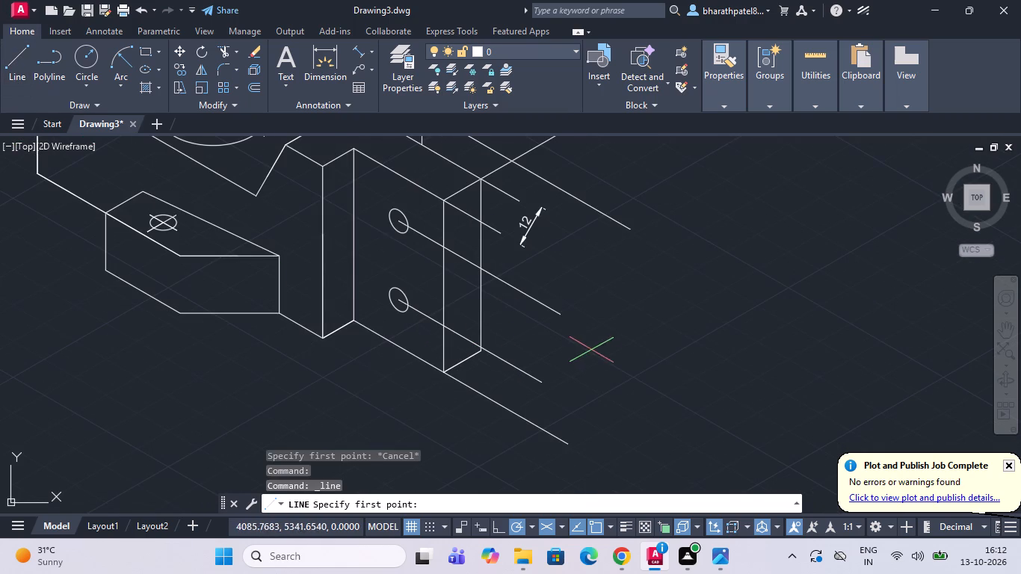
left_click(534, 274)
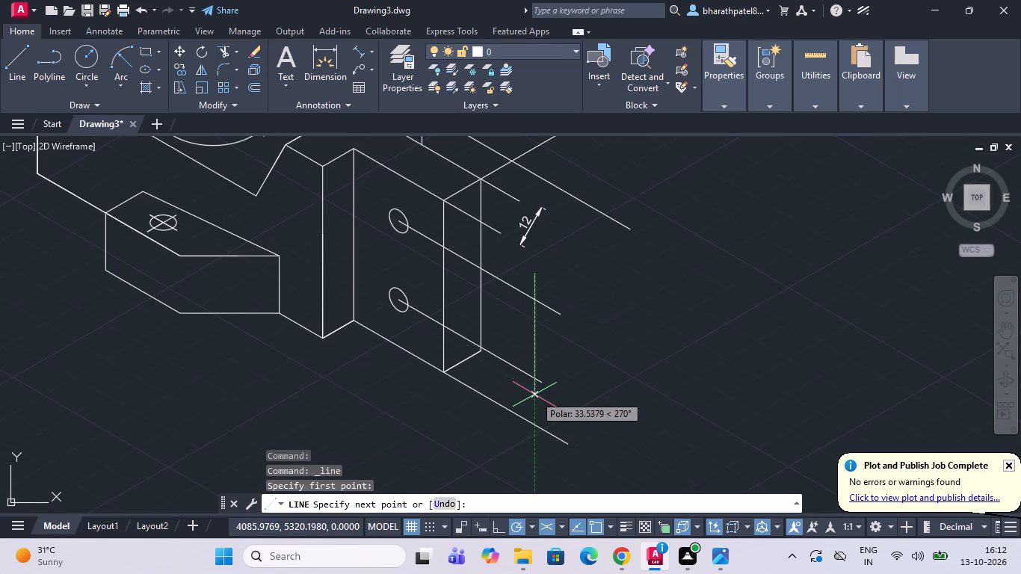
left_click(534, 395)
key("Escape")
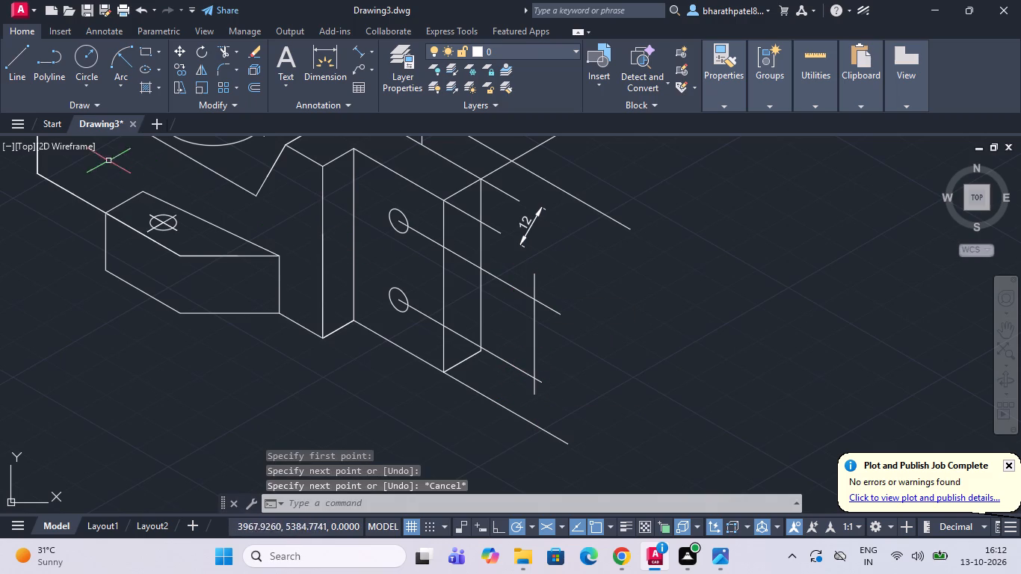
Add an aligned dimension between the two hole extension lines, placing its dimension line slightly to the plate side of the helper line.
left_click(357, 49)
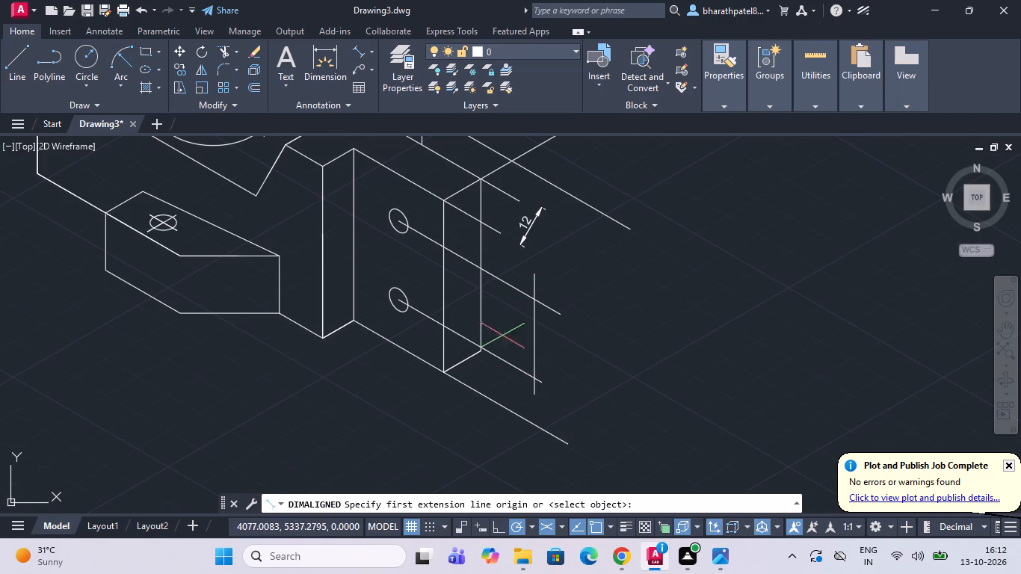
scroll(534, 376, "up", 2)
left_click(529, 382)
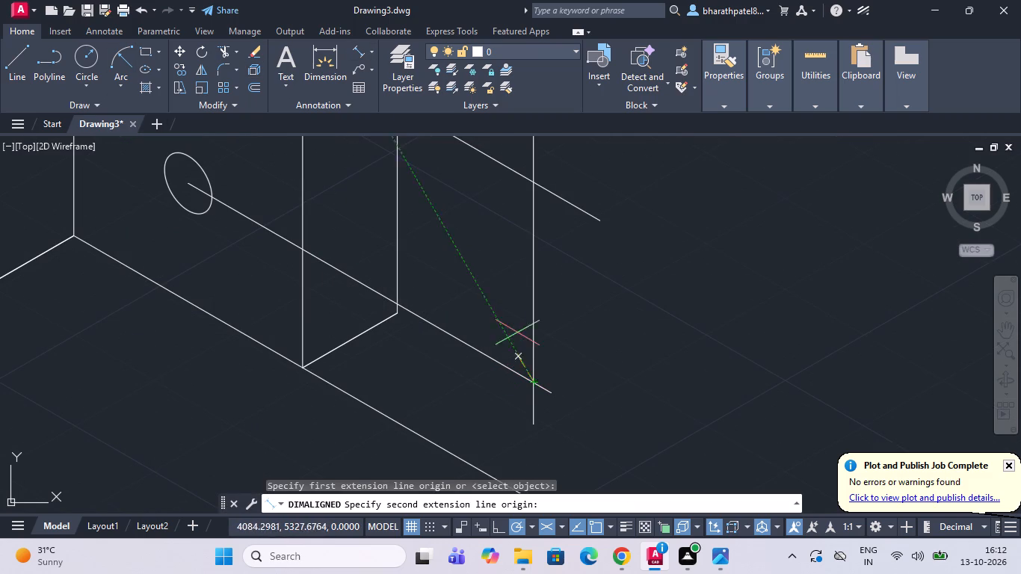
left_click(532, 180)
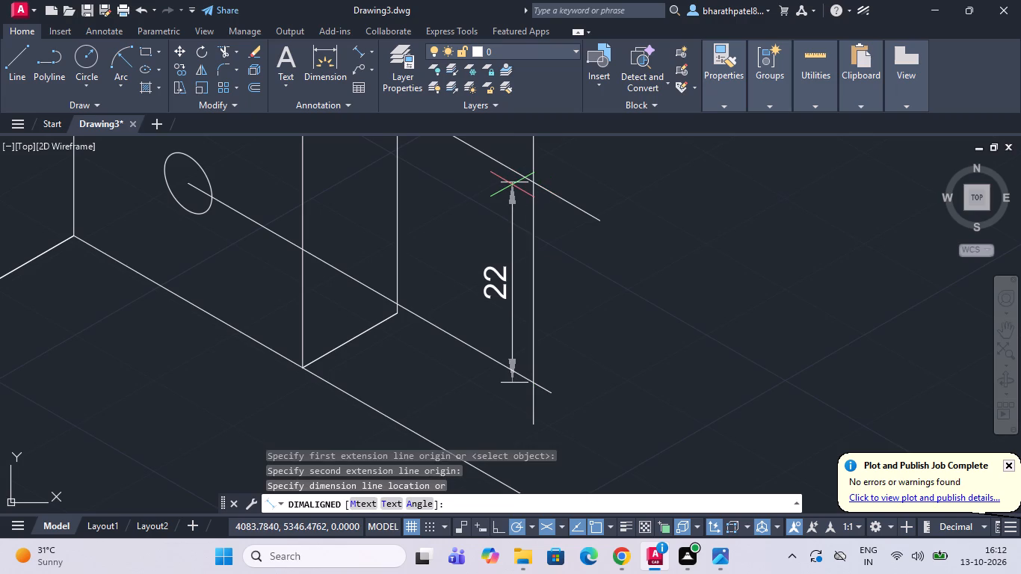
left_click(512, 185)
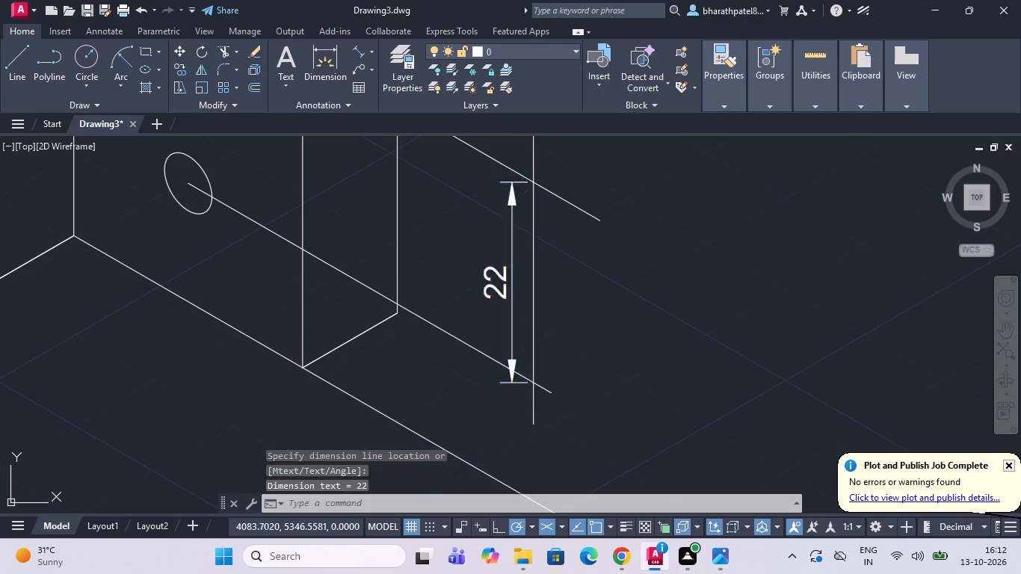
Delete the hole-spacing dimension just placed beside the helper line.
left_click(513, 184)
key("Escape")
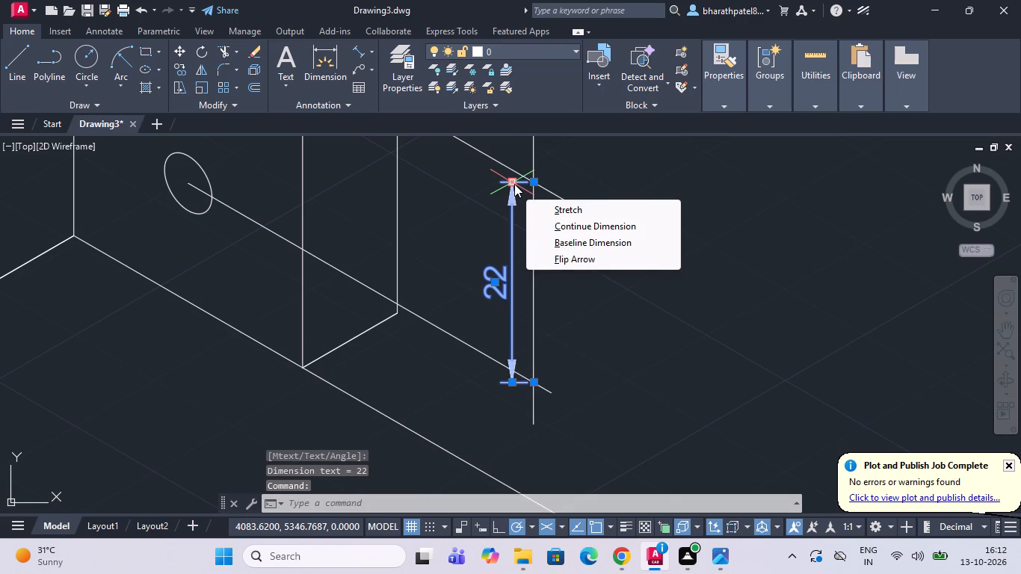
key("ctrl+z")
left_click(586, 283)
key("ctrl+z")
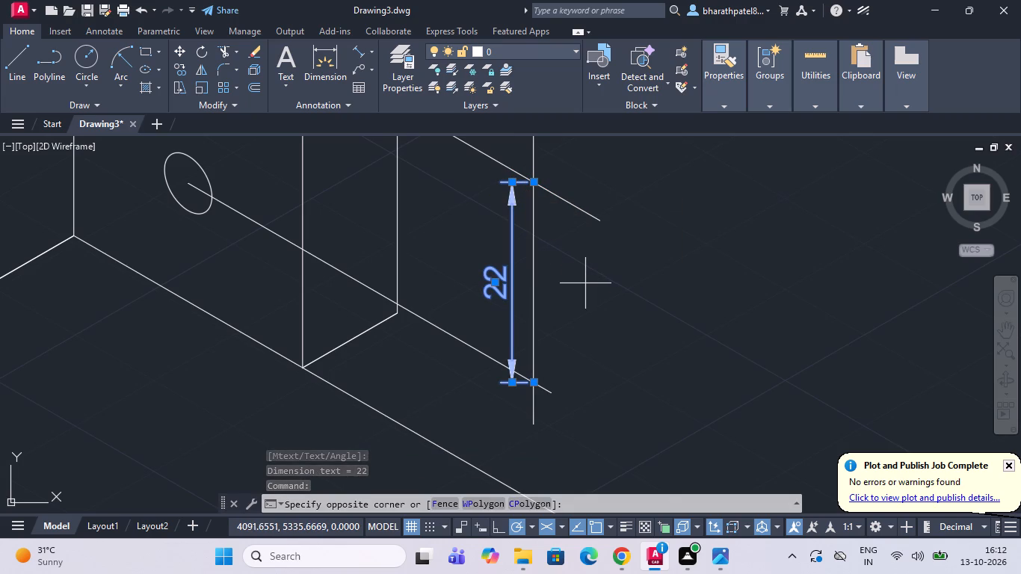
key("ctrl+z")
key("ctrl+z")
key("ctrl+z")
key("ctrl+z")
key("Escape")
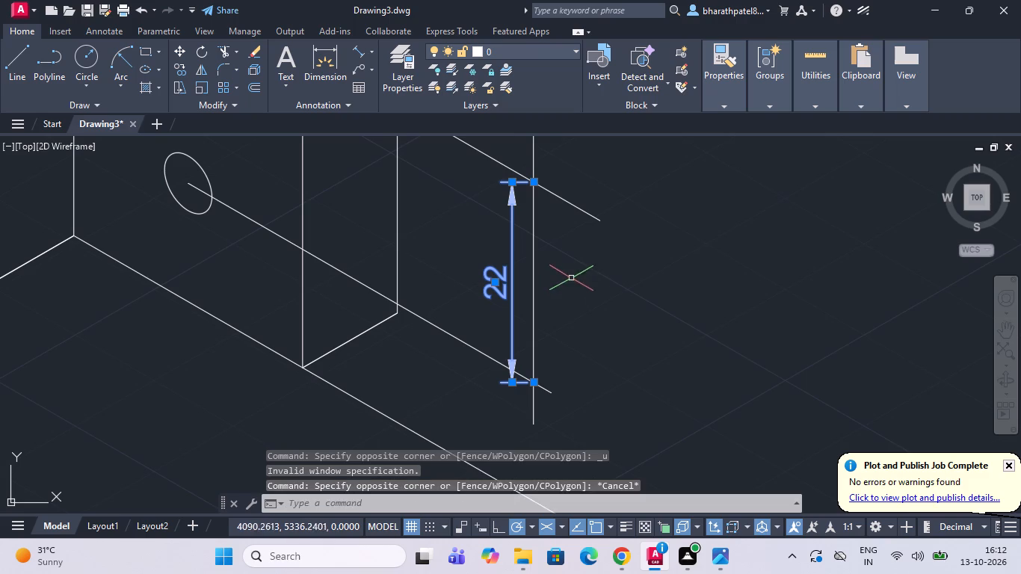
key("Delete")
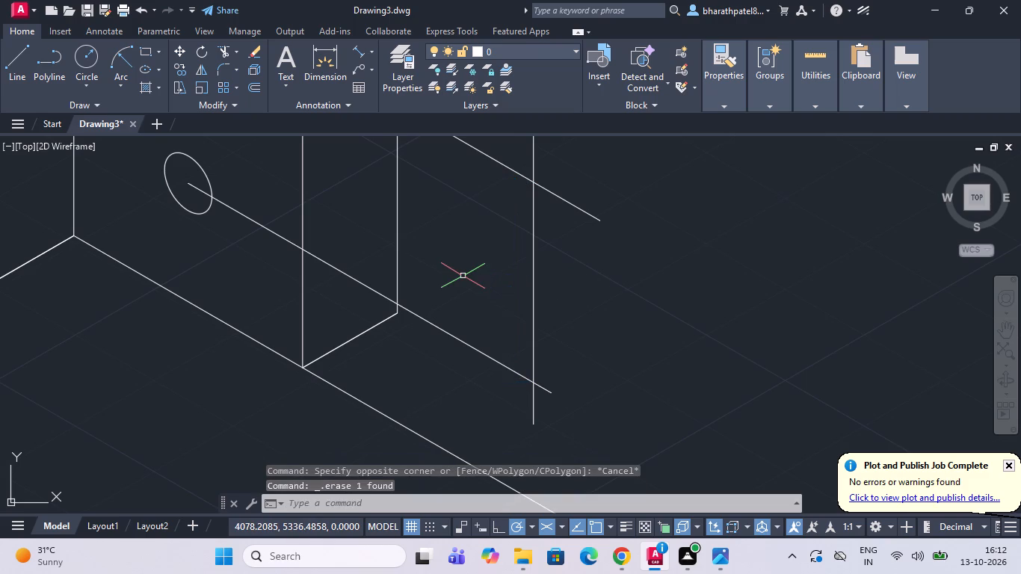
Add an aligned dimension between the helper line's crossings with the two hole extension lines, placing its dimension line on the helper line.
left_click(354, 52)
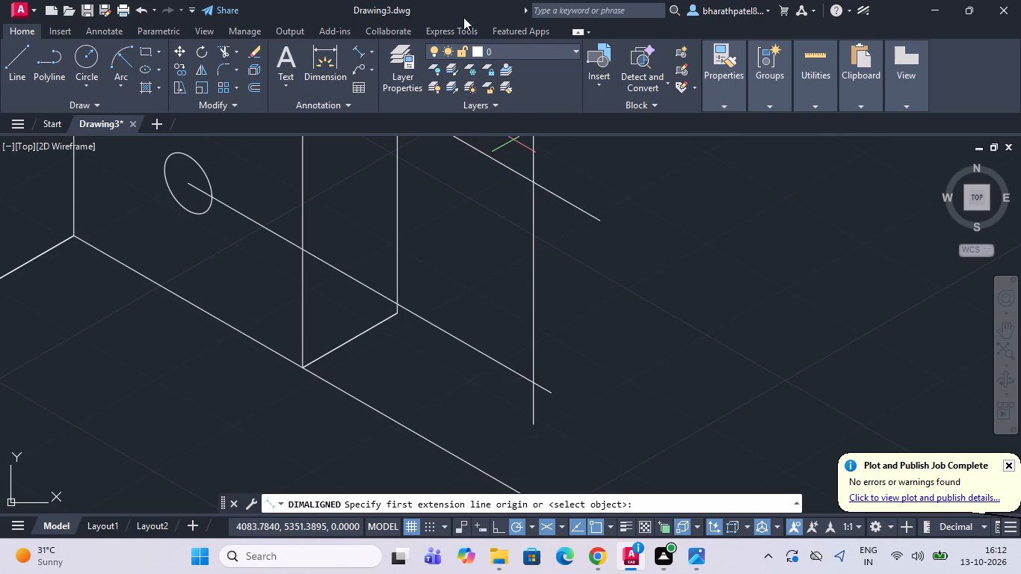
scroll(400, 197, "down", 1)
left_click(485, 187)
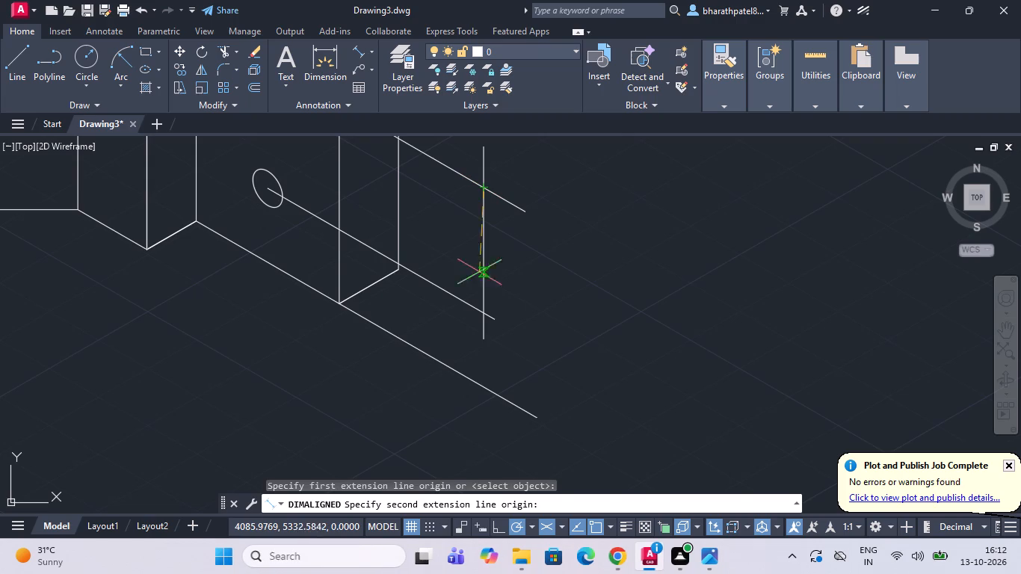
scroll(486, 316, "up", 2)
left_click(475, 310)
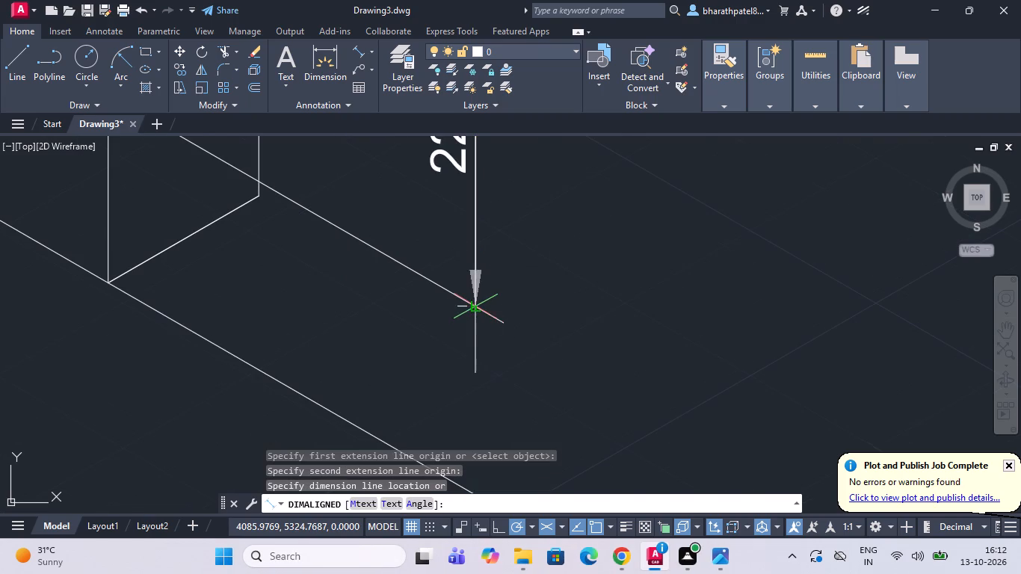
scroll(474, 309, "down", 2)
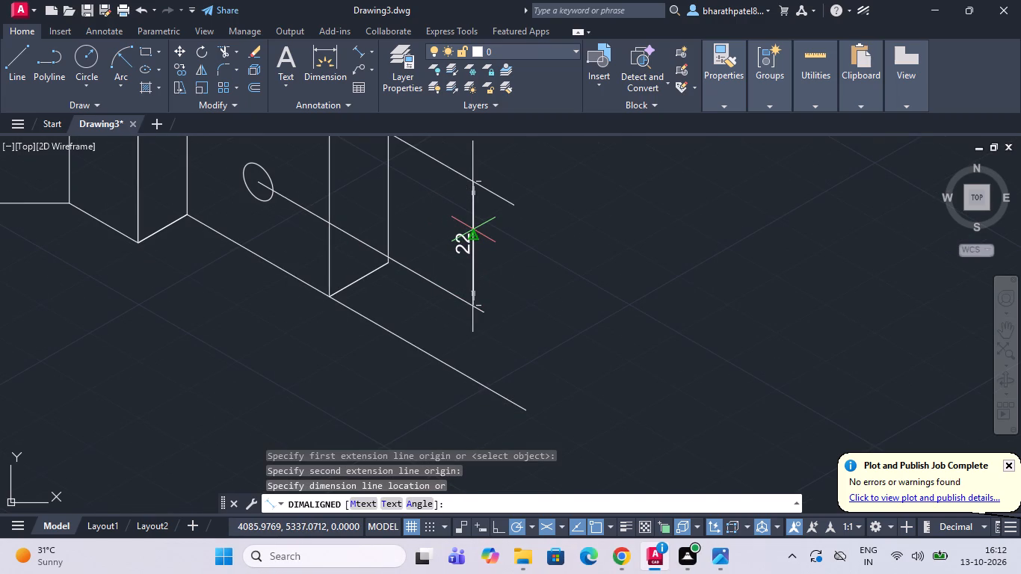
left_click(473, 229)
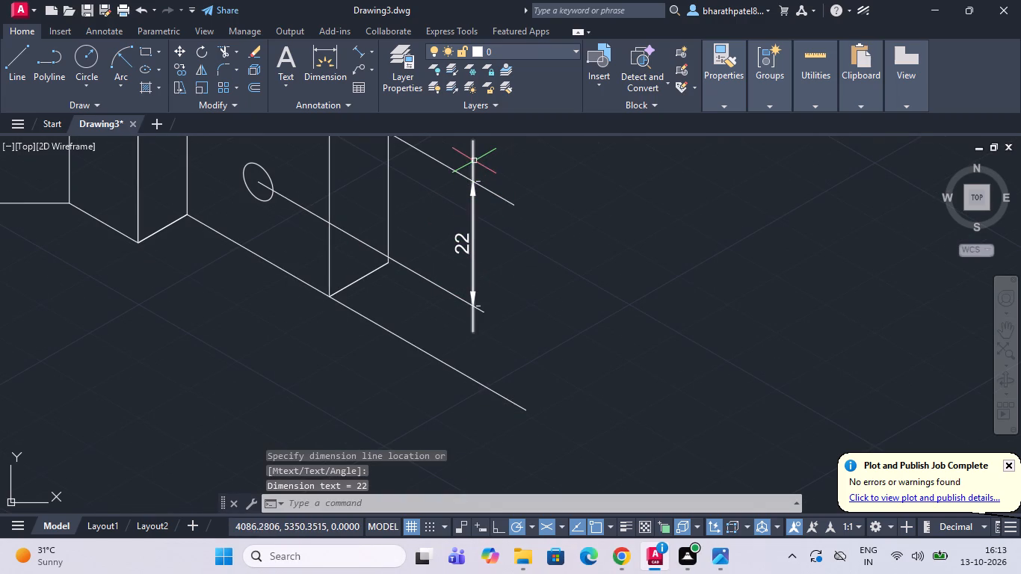
Trim the ends of both hole extension lines that run past the vertical helper line.
left_click(474, 161)
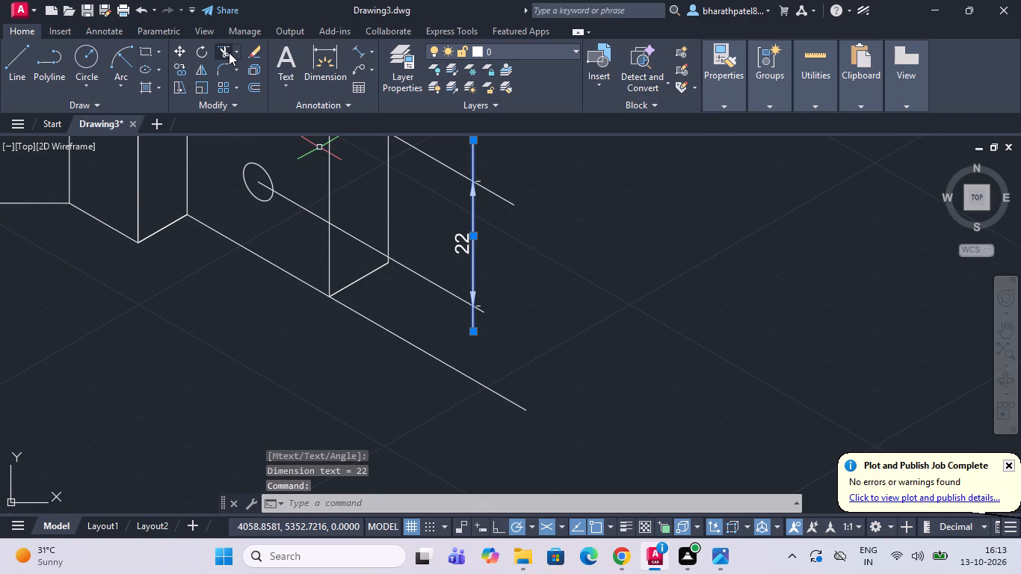
left_click(229, 53)
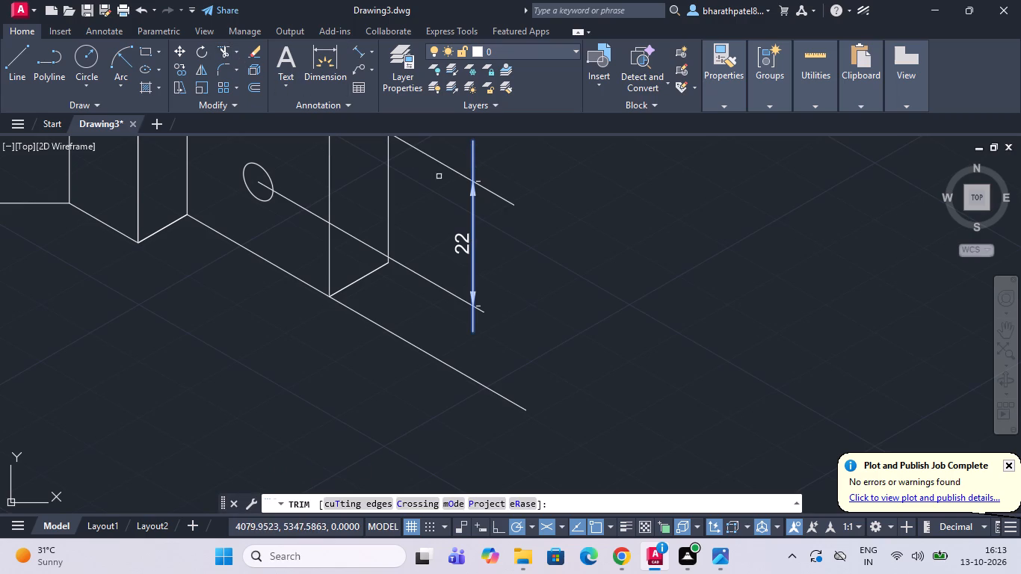
left_click_drag(508, 182, 493, 250)
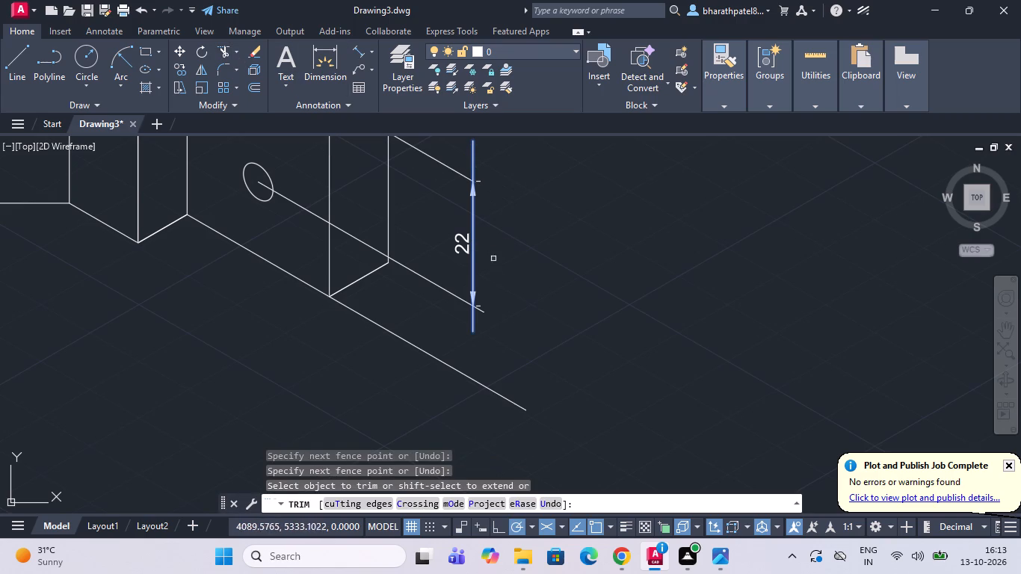
scroll(480, 341, "up", 3)
left_click_drag(487, 212, 463, 275)
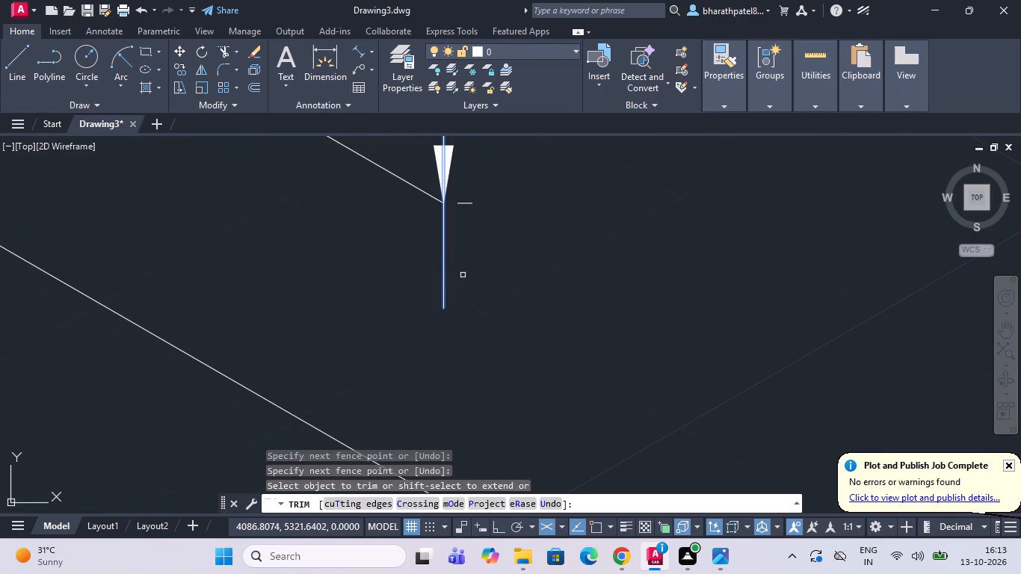
key("Delete")
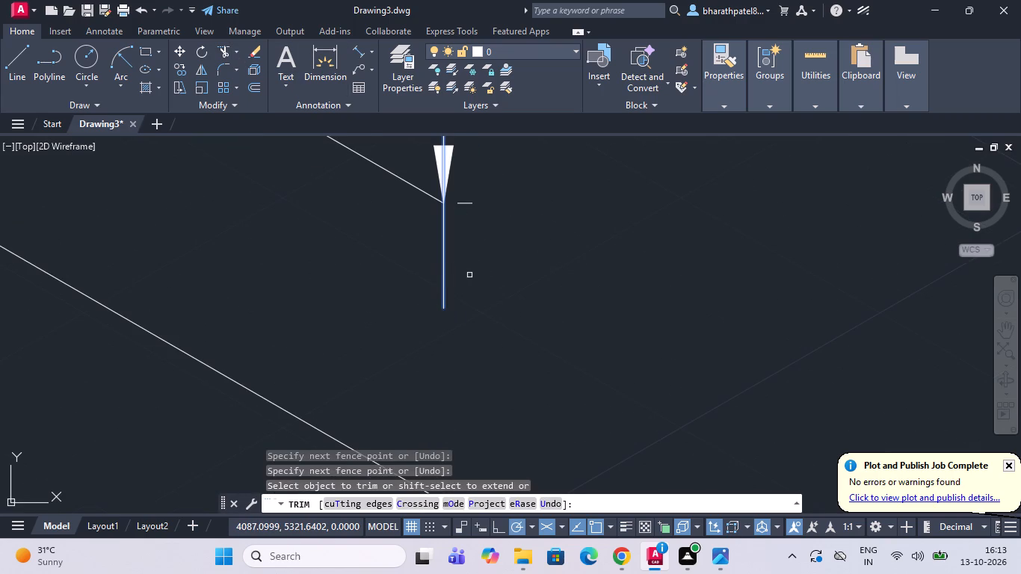
key("Escape")
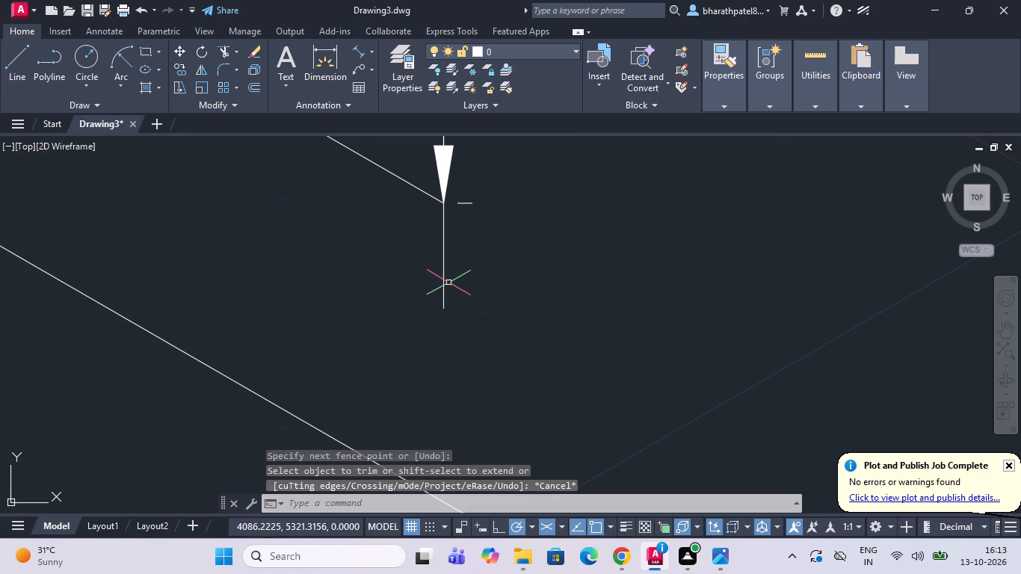
Delete the vertical helper line behind the hole-spacing dimension.
left_click(445, 280)
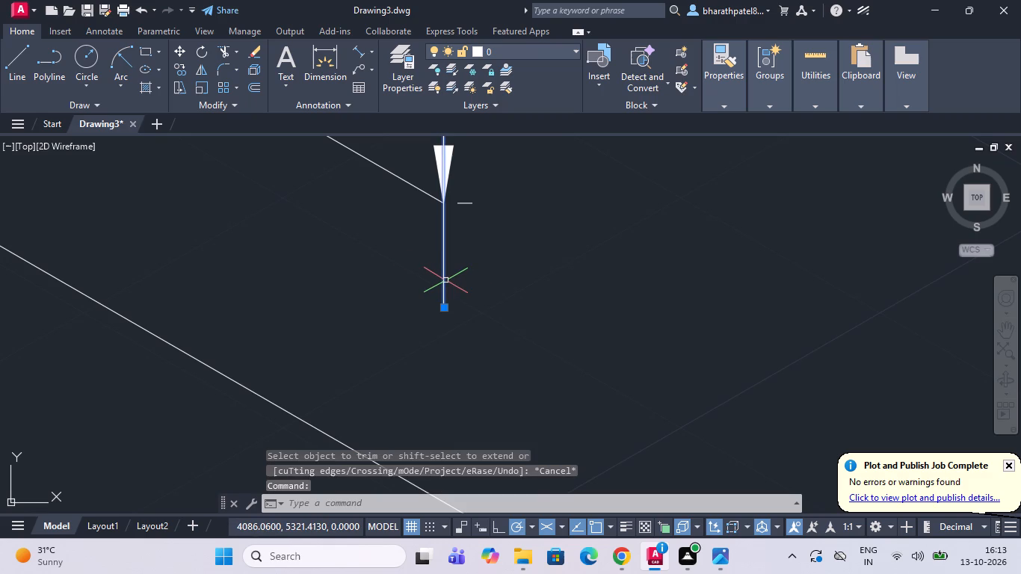
key("Delete")
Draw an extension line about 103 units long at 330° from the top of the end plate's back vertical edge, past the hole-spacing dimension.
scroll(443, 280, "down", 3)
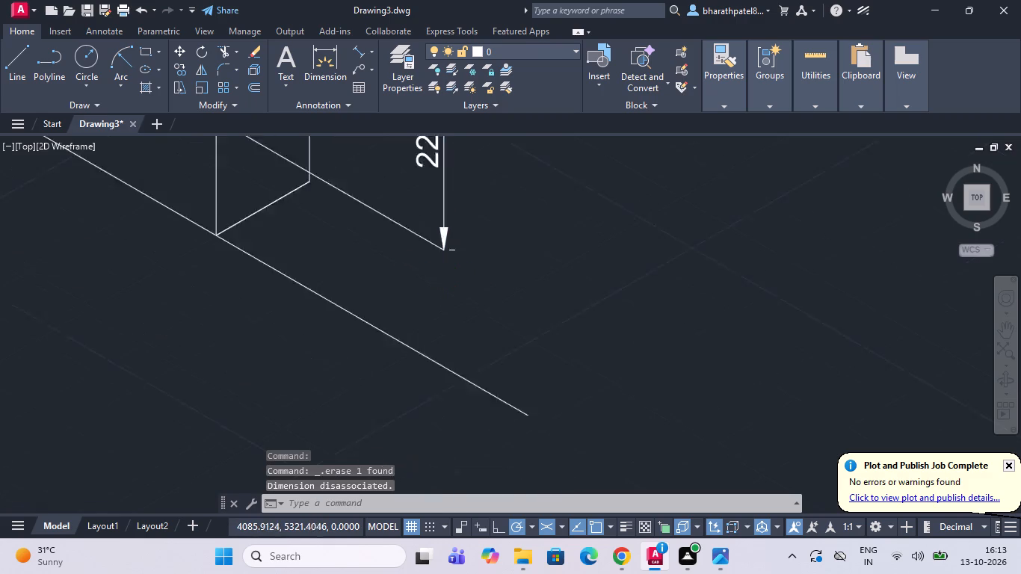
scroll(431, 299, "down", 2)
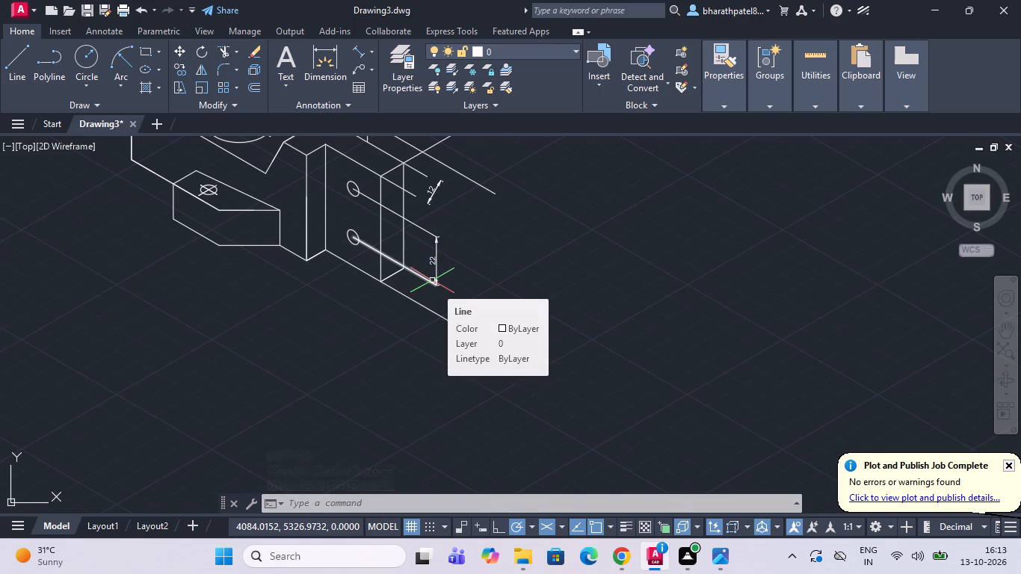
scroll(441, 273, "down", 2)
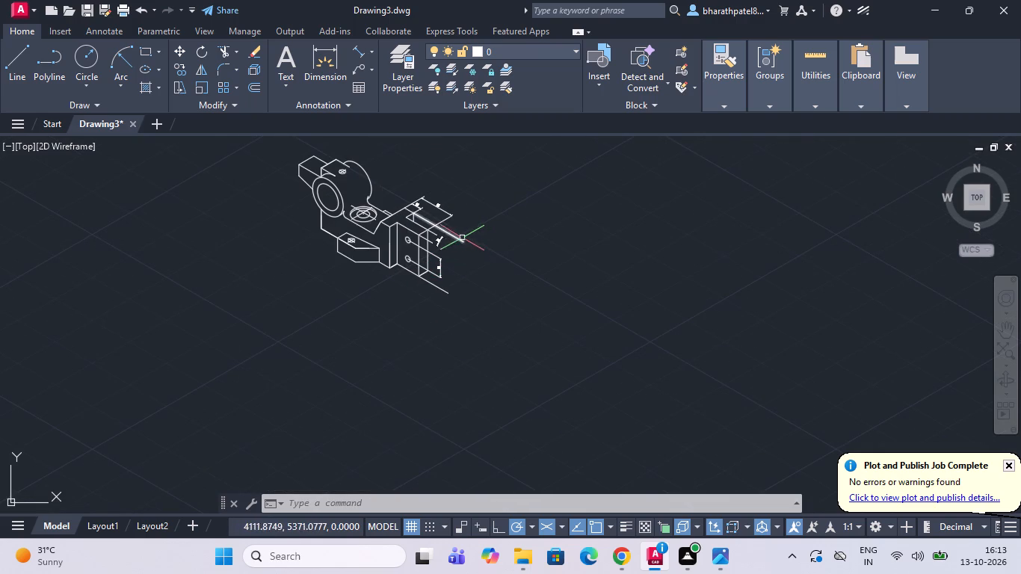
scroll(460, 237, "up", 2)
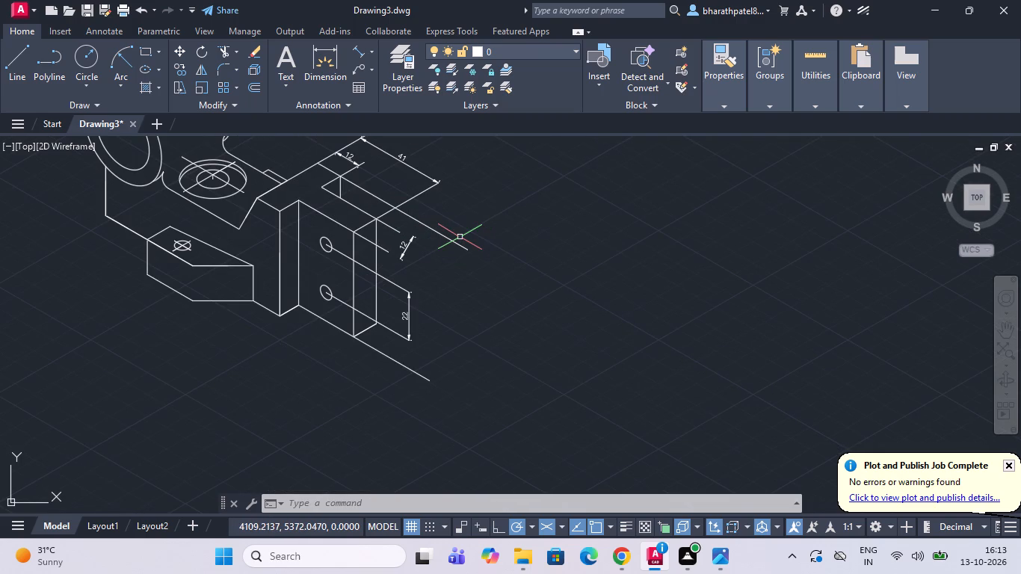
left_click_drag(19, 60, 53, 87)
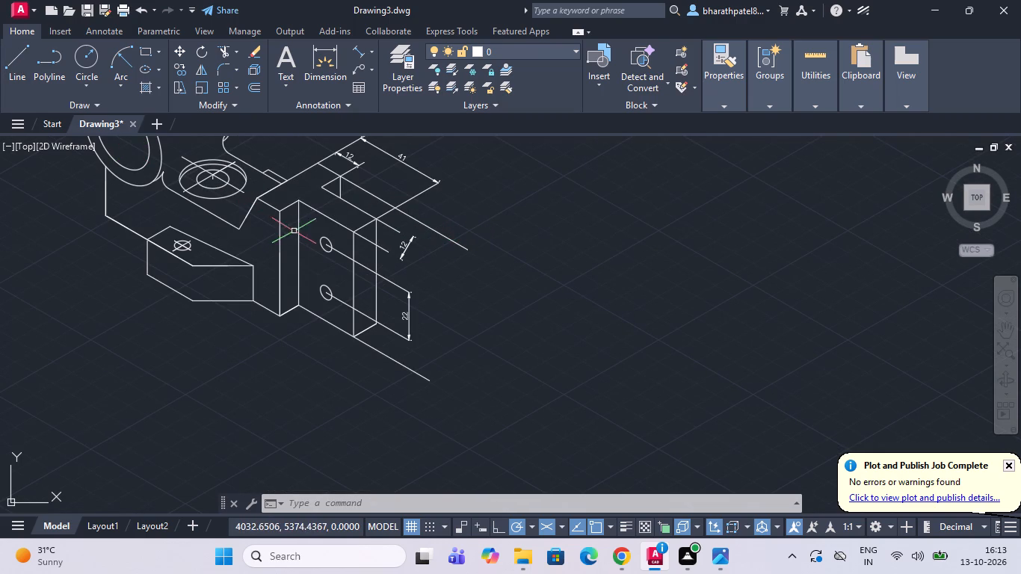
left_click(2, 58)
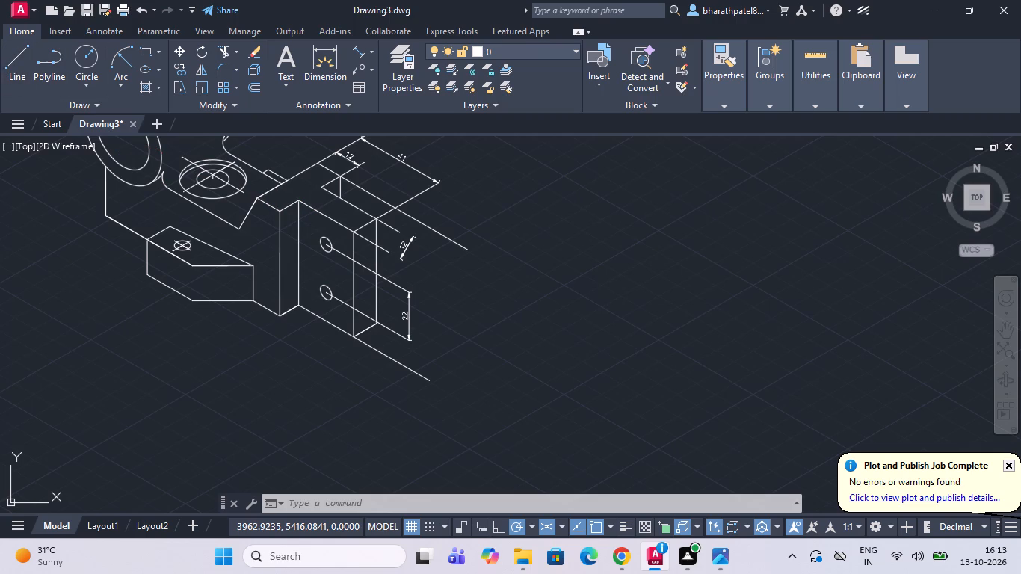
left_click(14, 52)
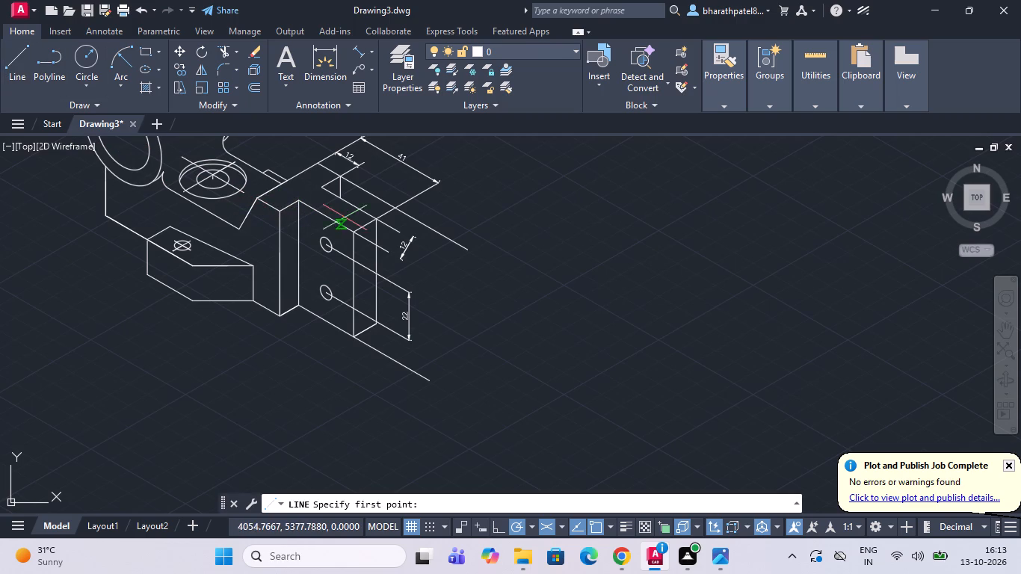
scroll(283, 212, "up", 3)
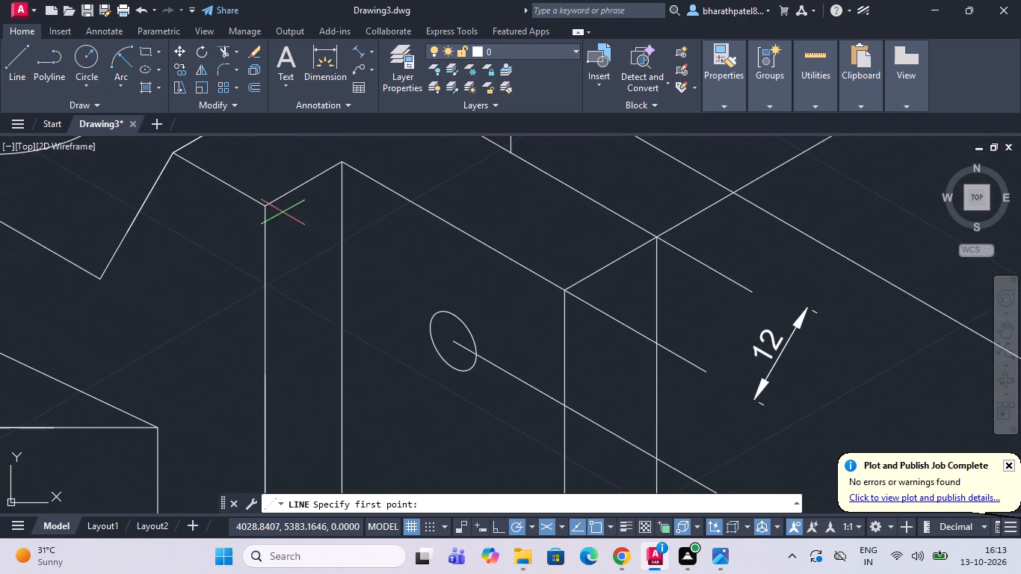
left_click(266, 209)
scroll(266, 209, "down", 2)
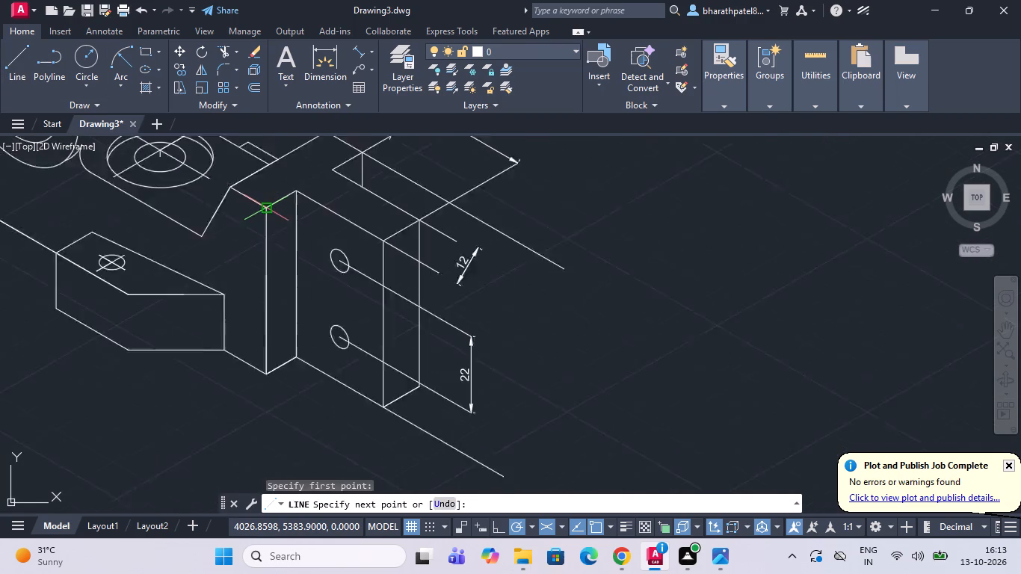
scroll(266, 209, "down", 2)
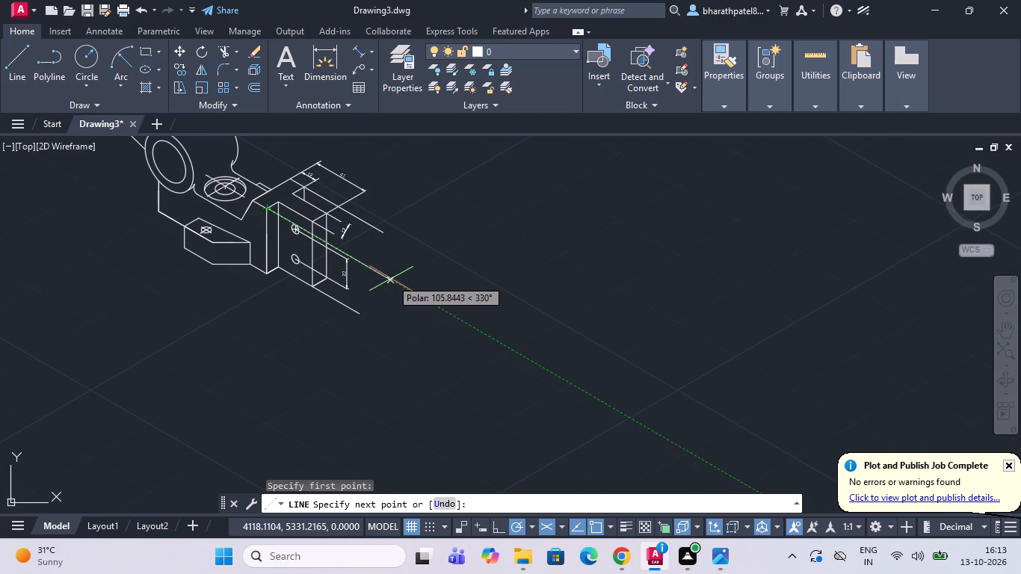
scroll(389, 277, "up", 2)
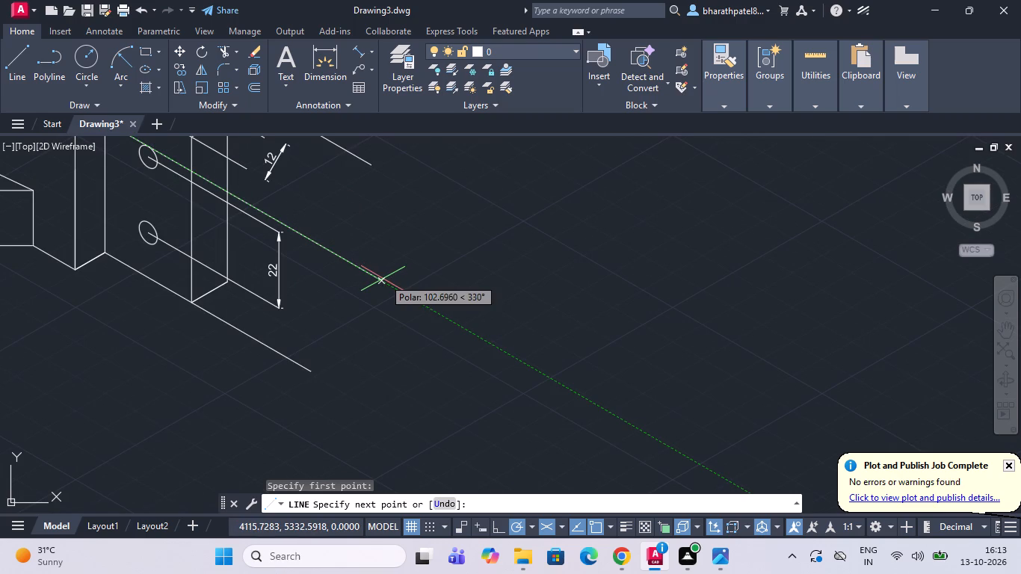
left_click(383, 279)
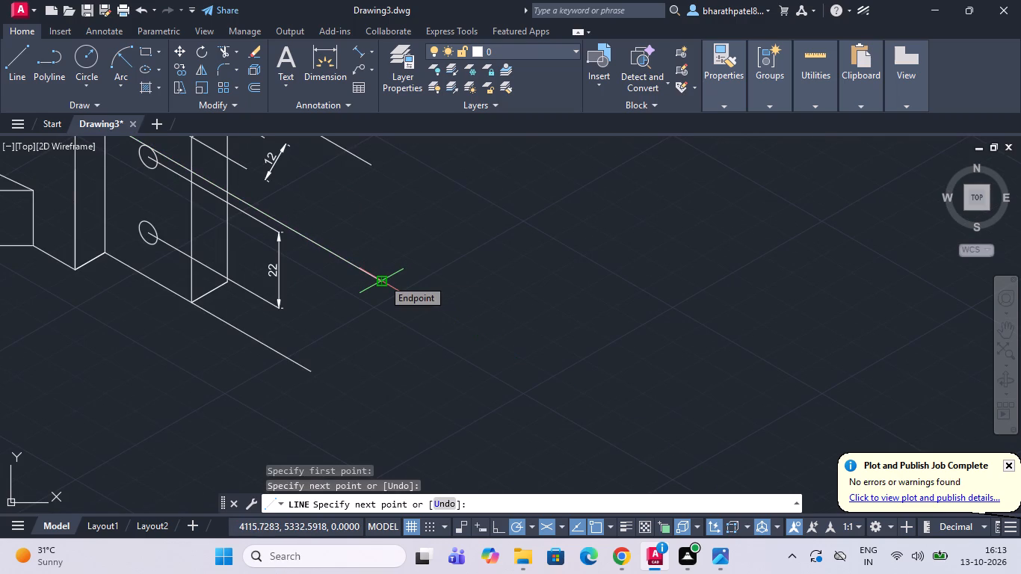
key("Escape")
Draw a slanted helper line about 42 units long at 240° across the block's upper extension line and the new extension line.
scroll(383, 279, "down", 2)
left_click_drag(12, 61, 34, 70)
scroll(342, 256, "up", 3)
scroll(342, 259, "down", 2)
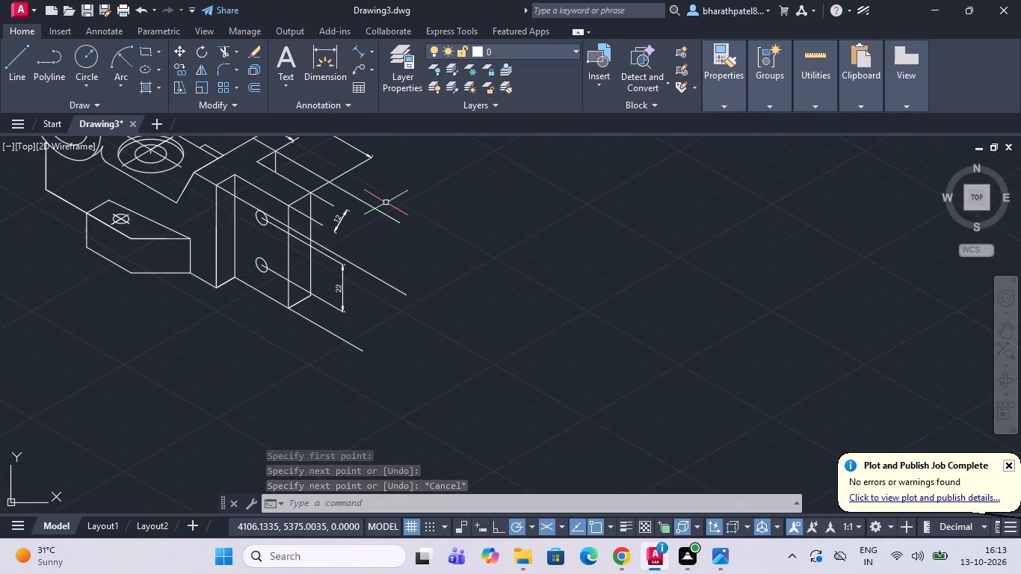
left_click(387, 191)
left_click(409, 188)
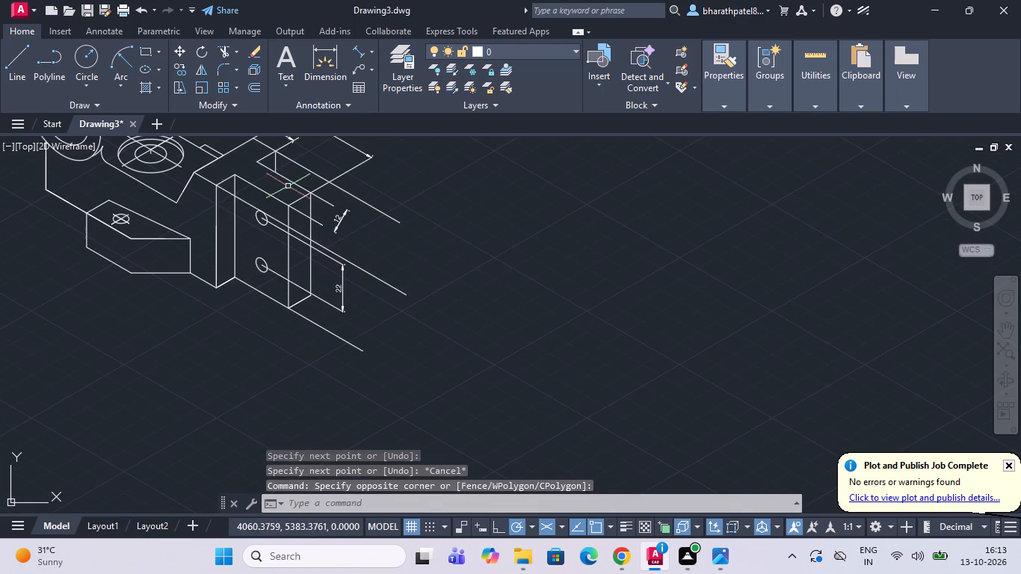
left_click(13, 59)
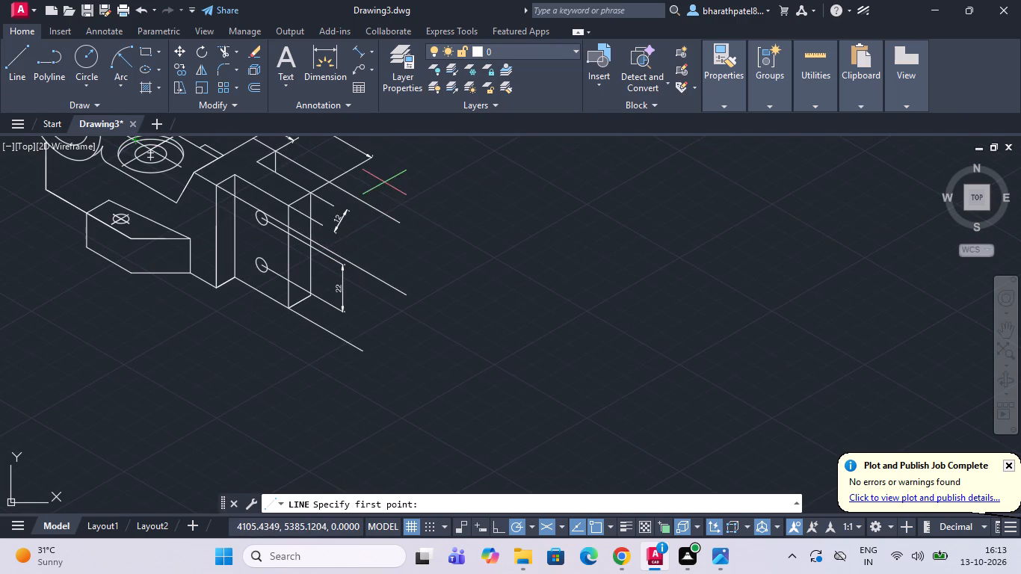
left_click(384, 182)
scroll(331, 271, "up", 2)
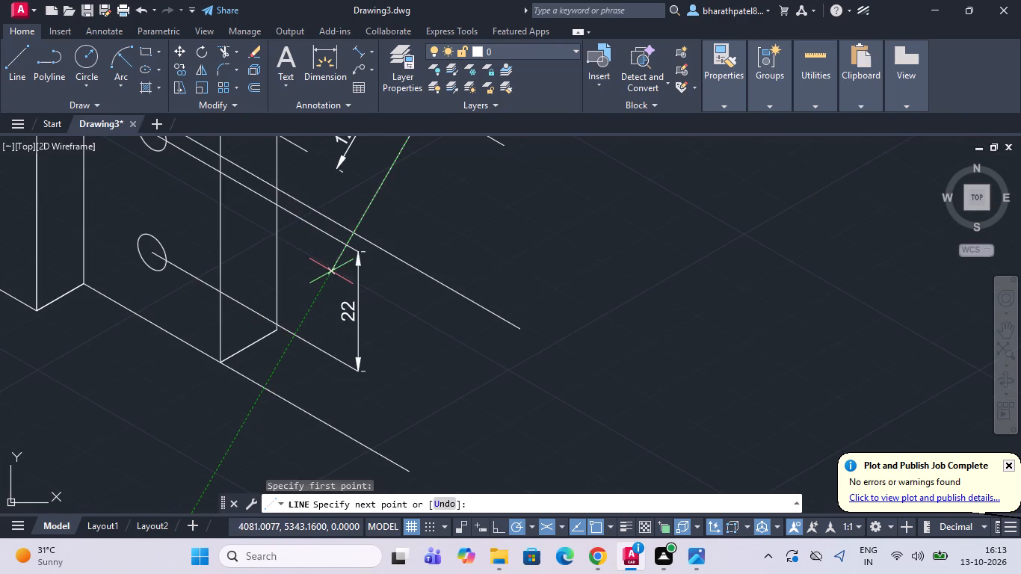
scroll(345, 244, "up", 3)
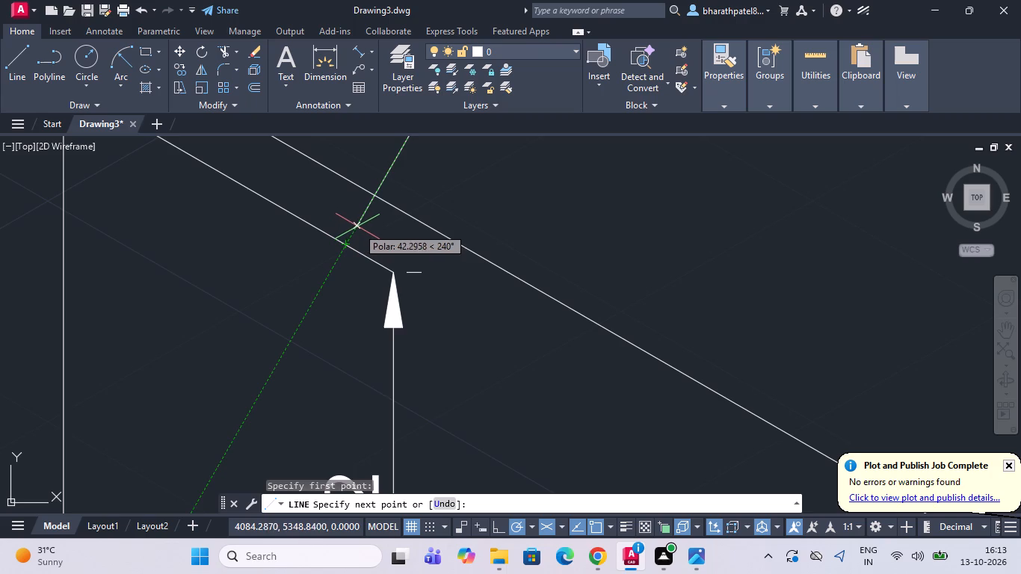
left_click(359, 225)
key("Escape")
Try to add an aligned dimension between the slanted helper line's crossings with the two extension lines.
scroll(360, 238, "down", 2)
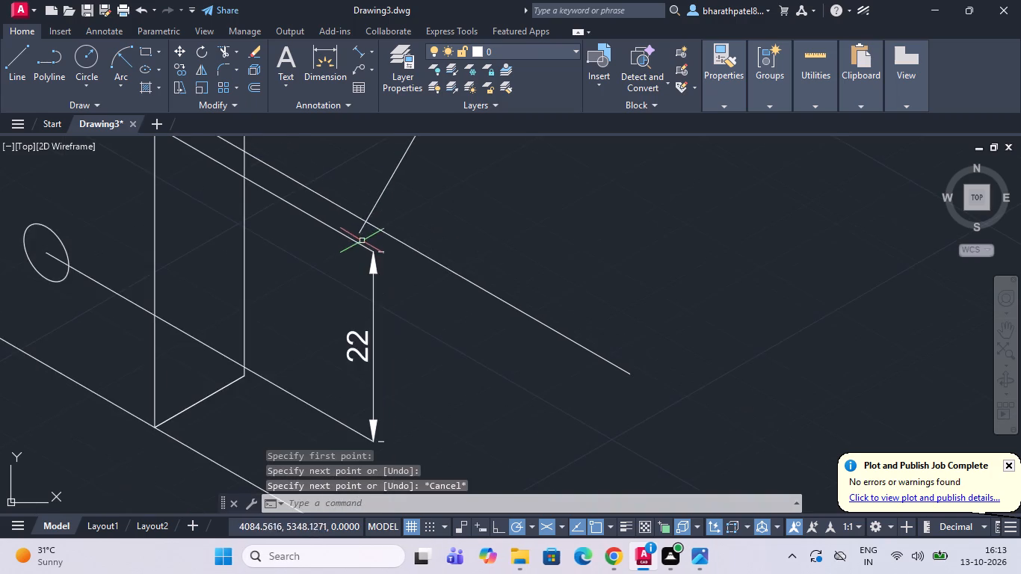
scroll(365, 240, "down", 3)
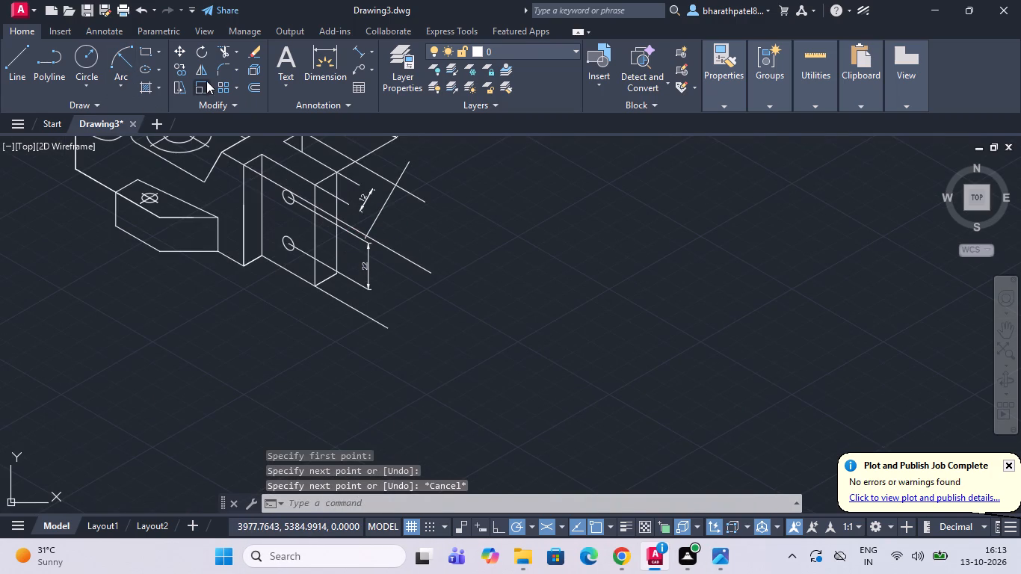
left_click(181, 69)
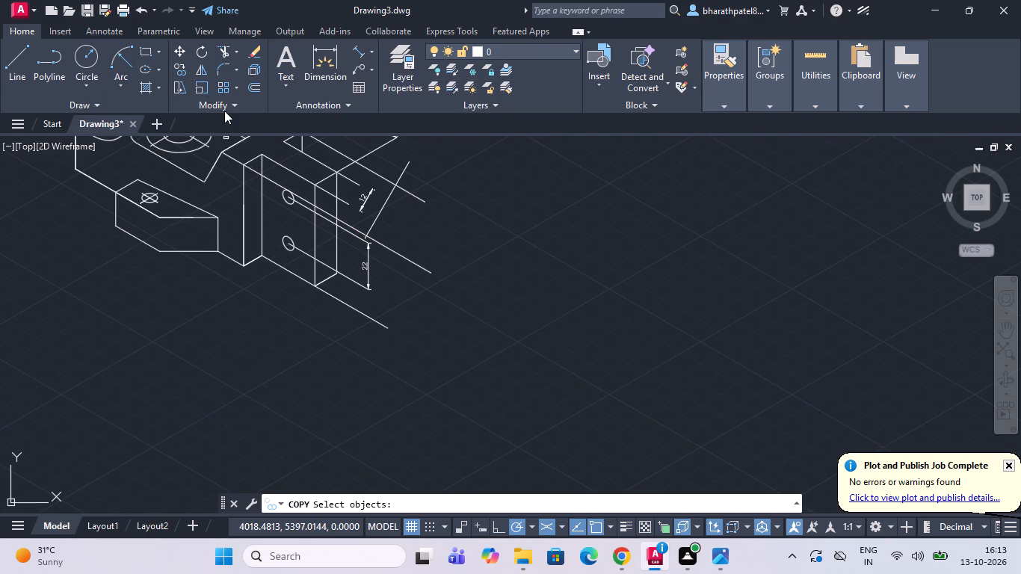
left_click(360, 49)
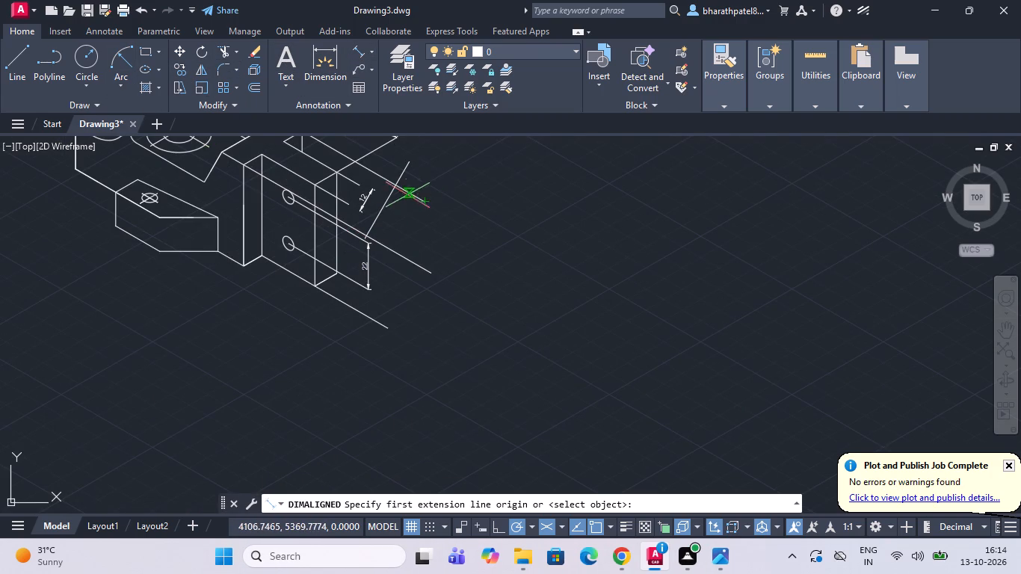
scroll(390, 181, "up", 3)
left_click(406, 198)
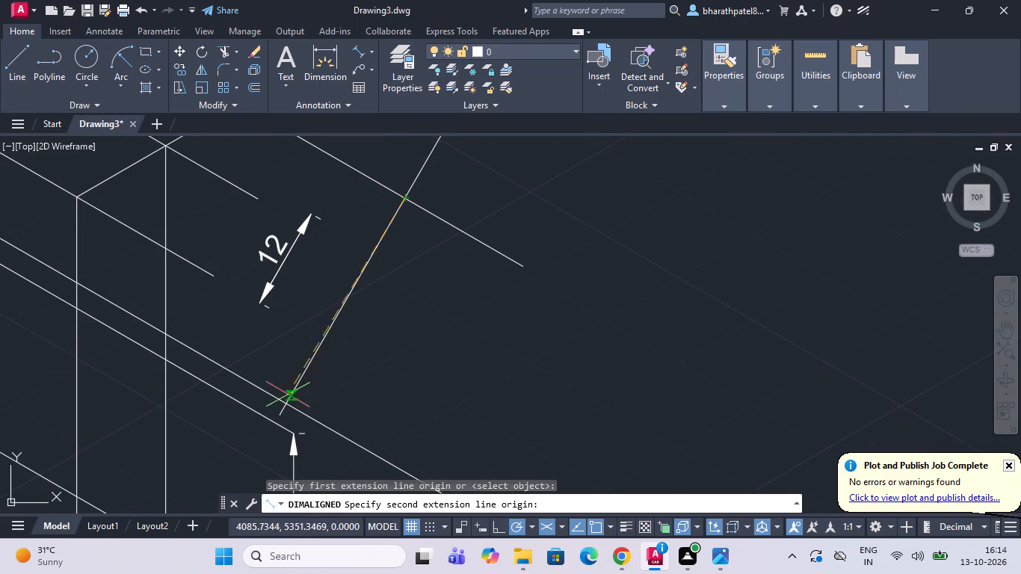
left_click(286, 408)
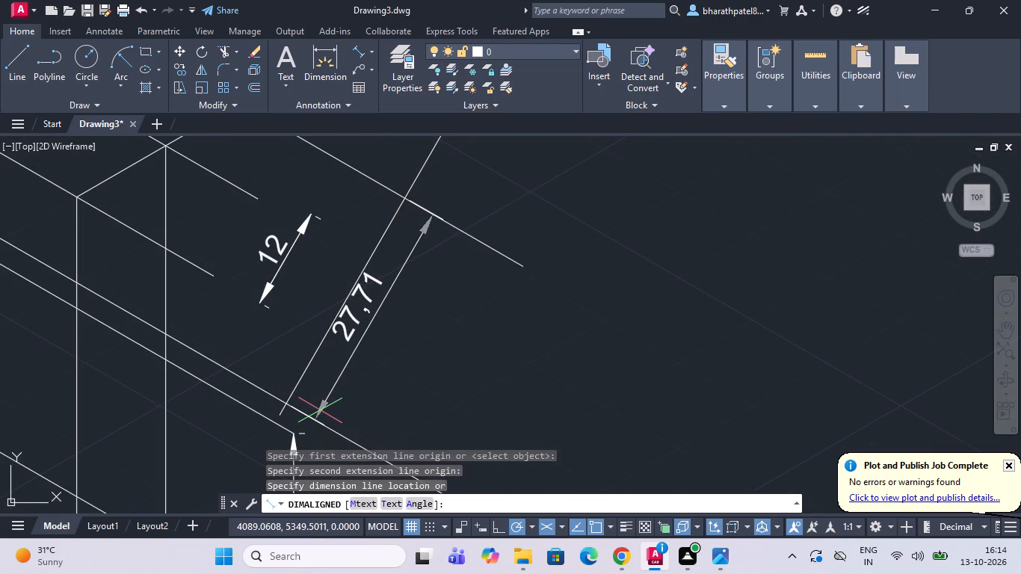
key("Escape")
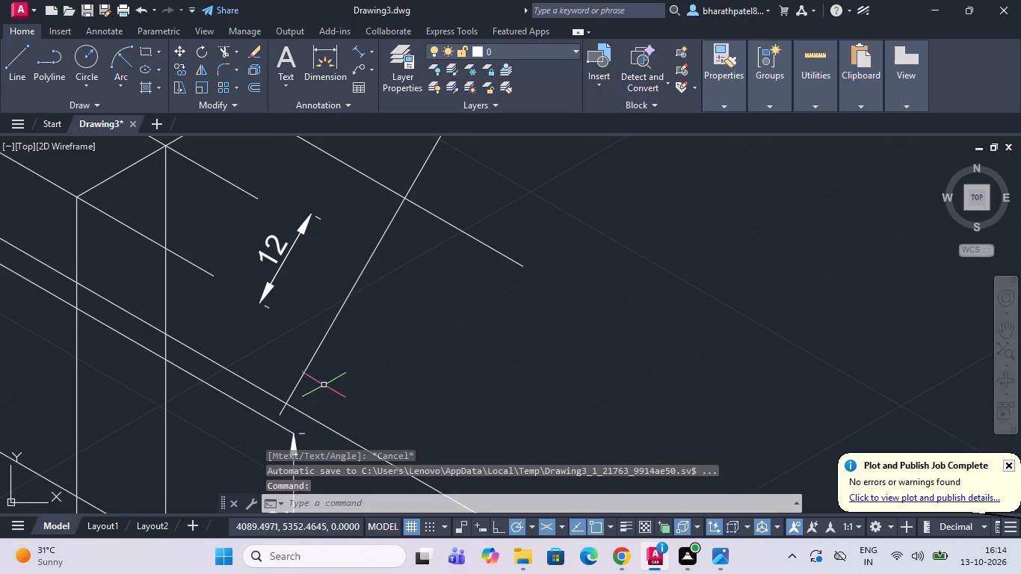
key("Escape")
Delete the slanted helper line and the two long extension lines it crosses.
left_click(318, 344)
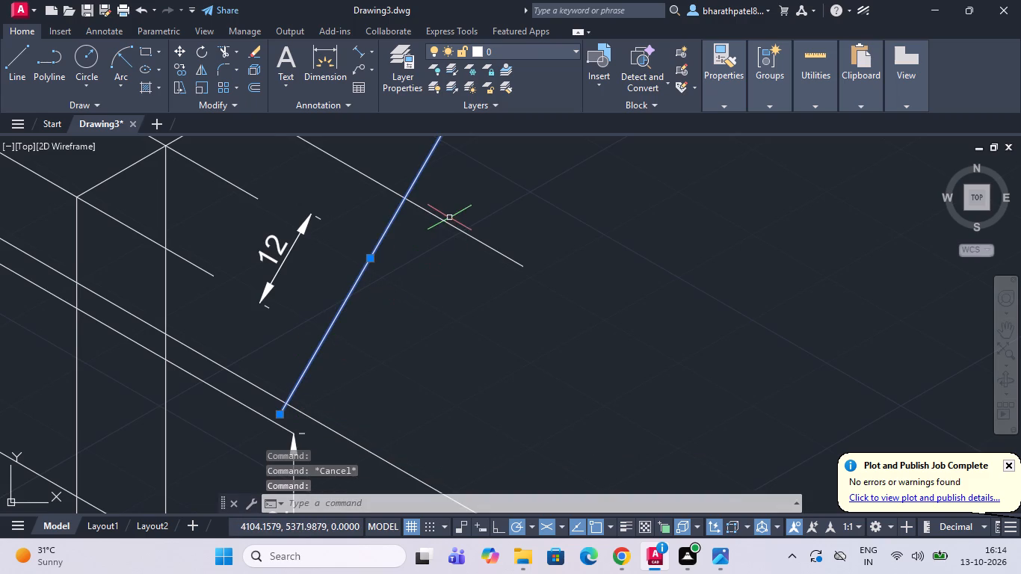
left_click(448, 225)
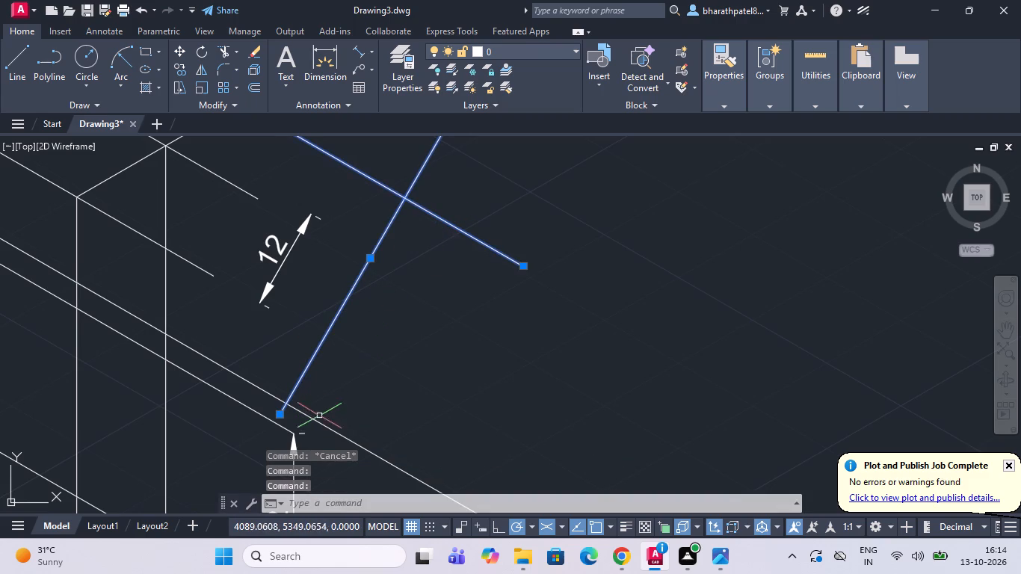
left_click(318, 422)
key("Delete")
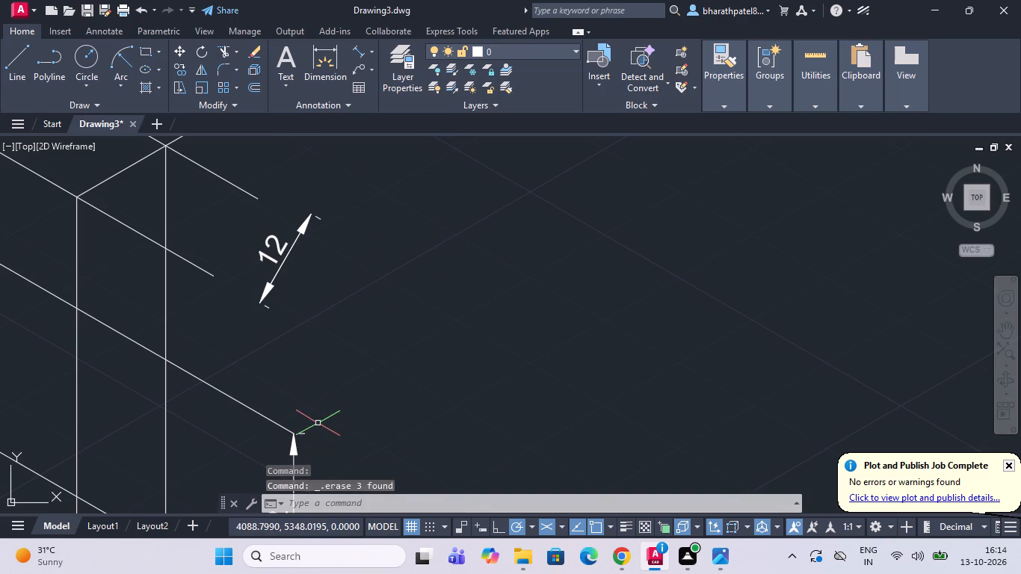
Draw a long extension line at 330° from the end plate's upper front corner, running past the hole-spacing dimension.
scroll(318, 345, "down", 4)
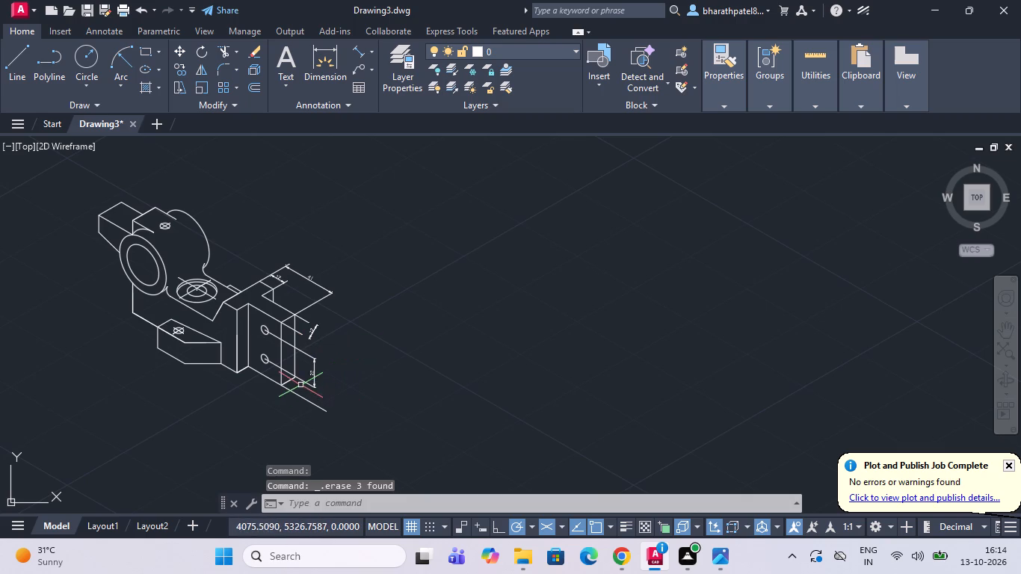
scroll(280, 392, "up", 1)
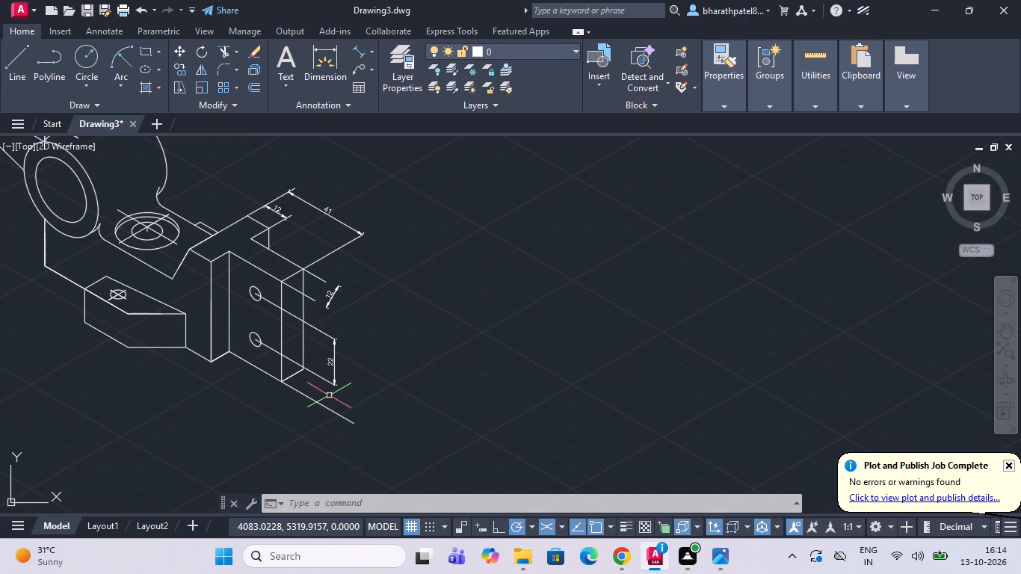
left_click_drag(10, 72, 14, 81)
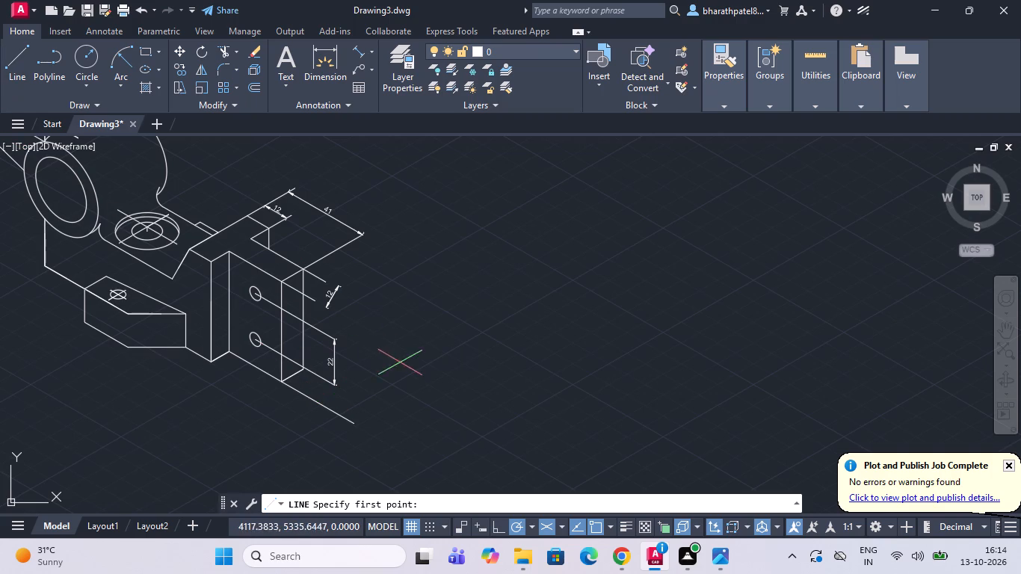
left_click(280, 283)
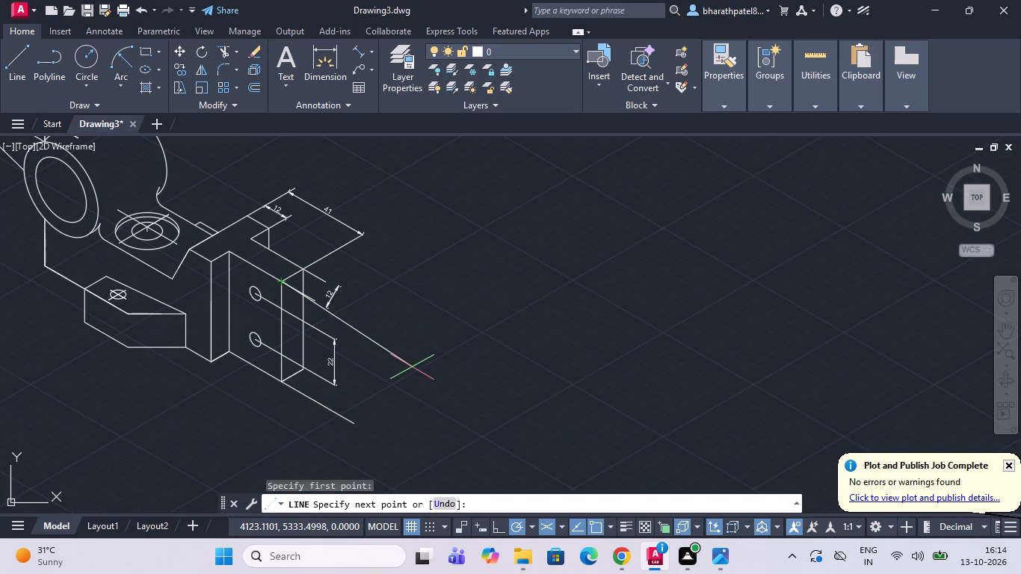
left_click(413, 364)
key("Escape")
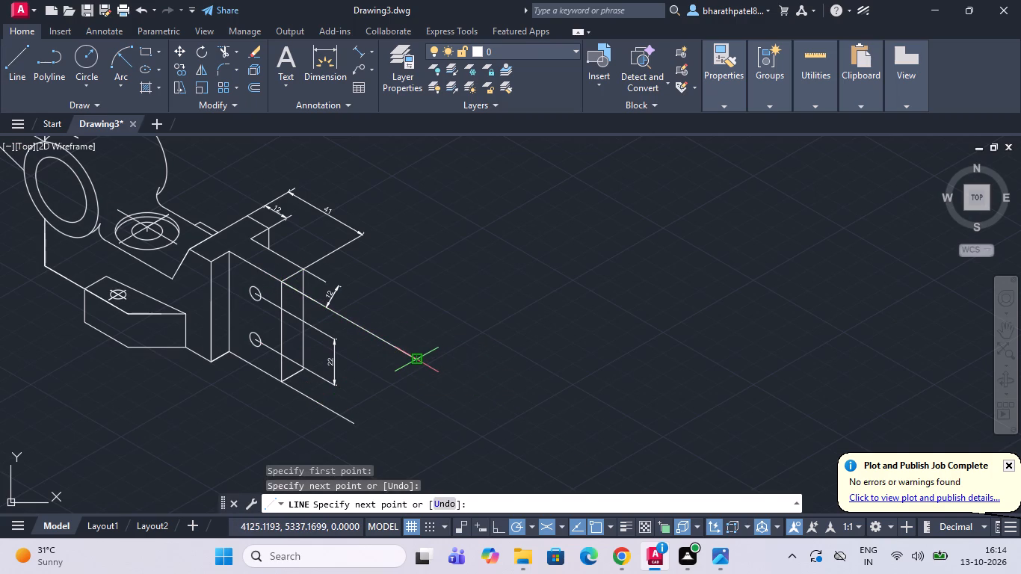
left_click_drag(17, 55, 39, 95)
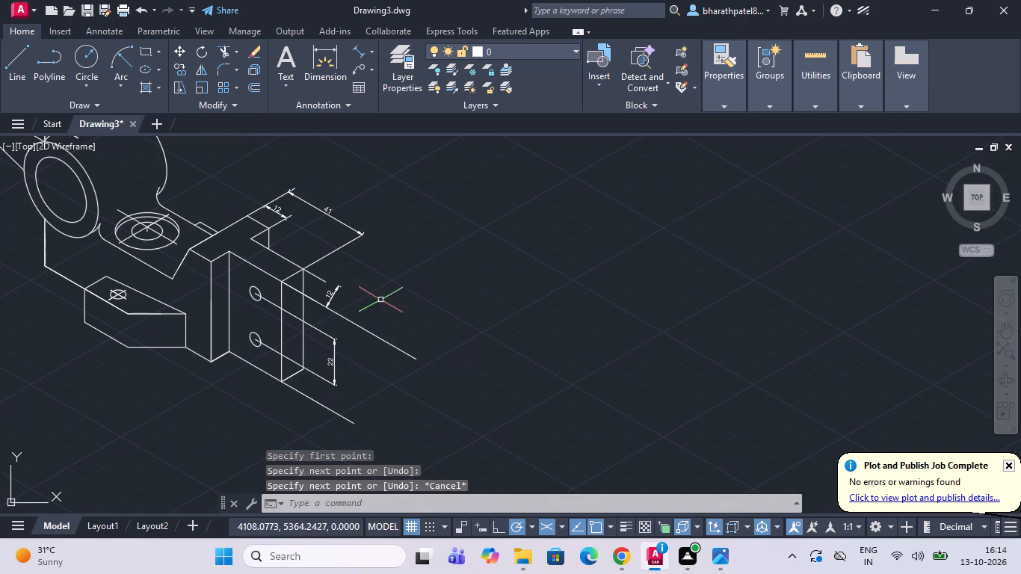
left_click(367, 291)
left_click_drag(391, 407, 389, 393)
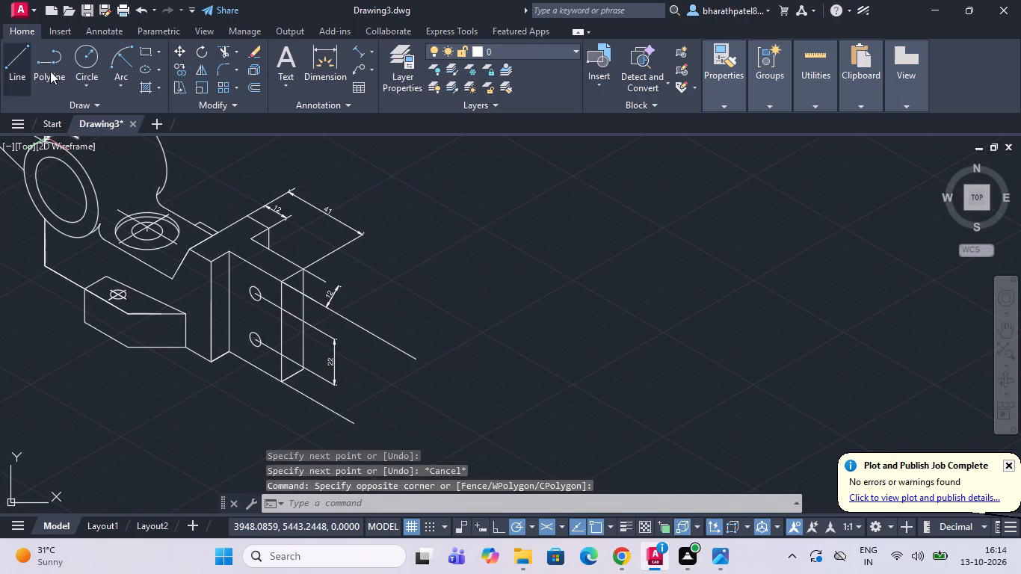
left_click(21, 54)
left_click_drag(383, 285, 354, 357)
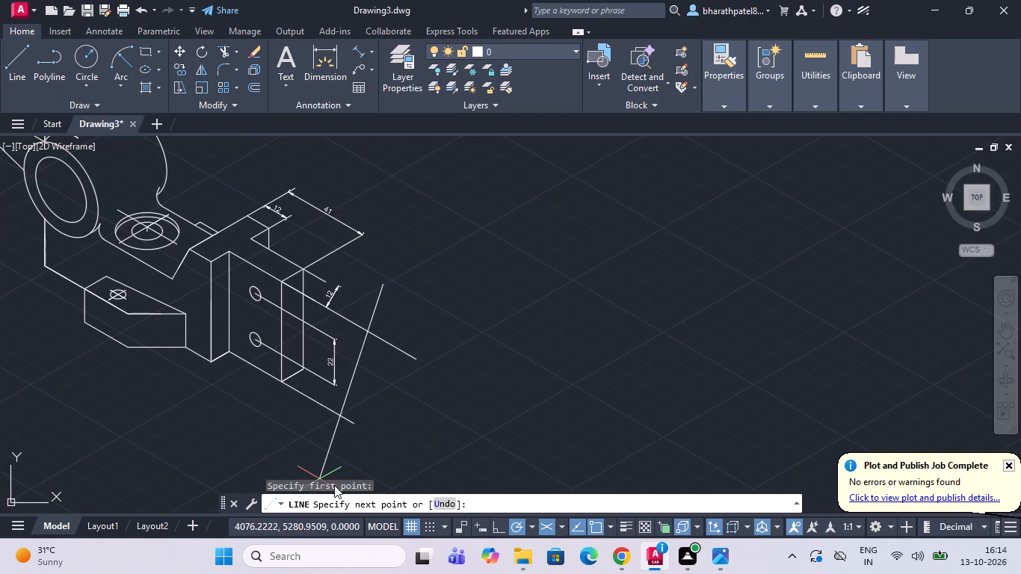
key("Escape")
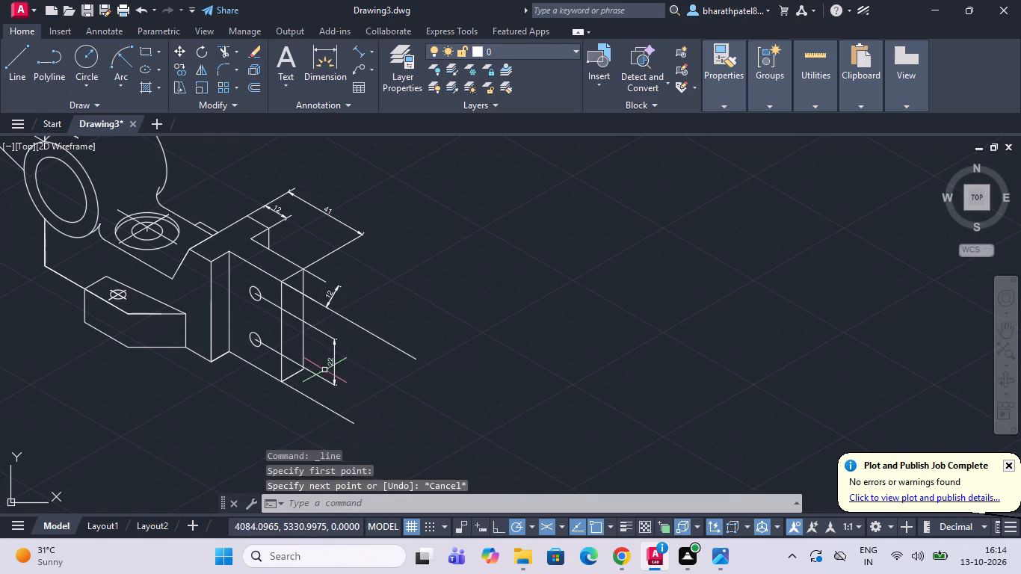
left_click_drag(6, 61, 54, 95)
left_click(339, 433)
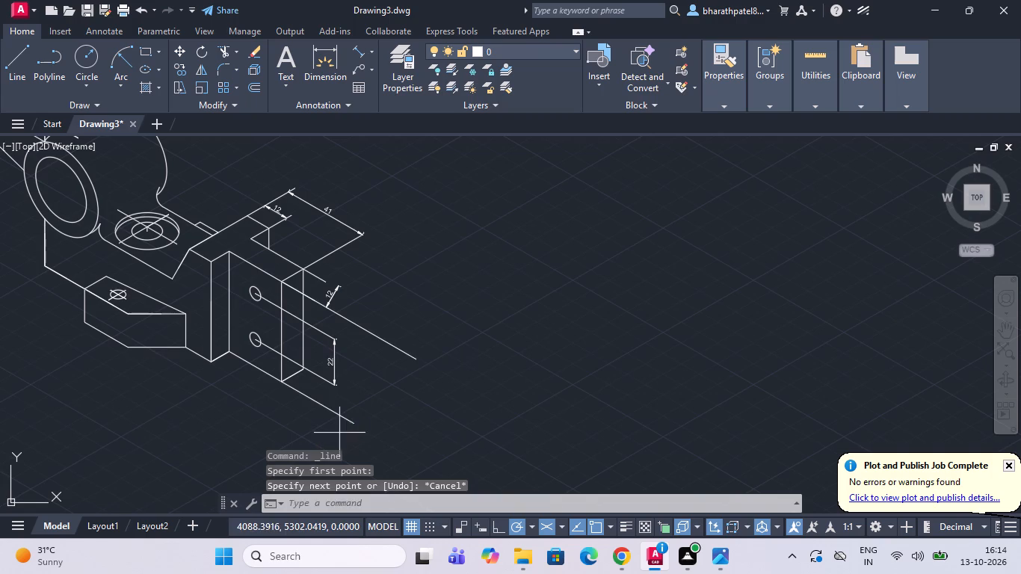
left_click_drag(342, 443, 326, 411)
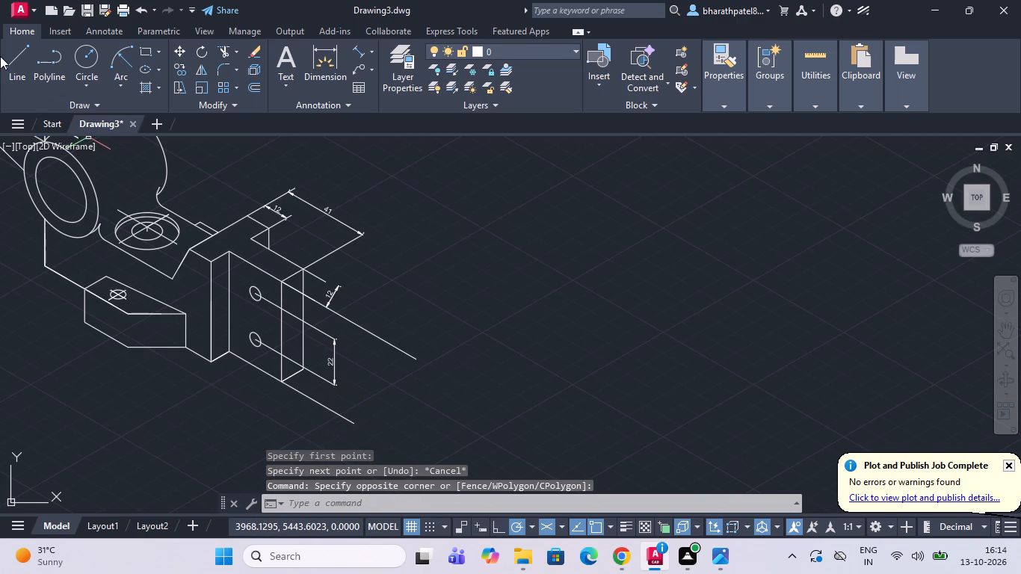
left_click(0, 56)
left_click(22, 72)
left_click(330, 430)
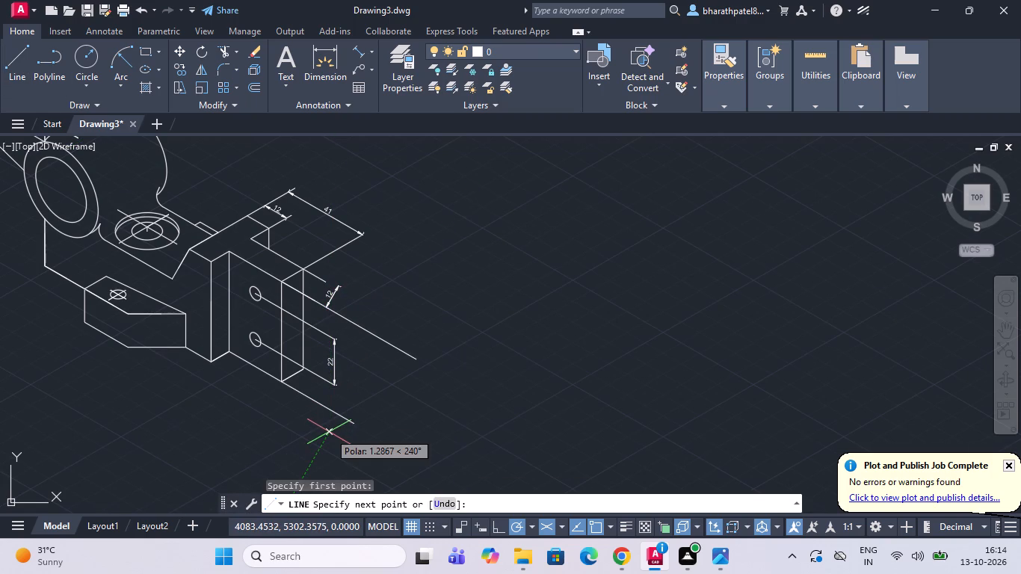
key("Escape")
Draw a vertical helper line about 69 units long downward at 270°, crossing the end plate's upper extension line beyond the hole-spacing dimension.
left_click(19, 67)
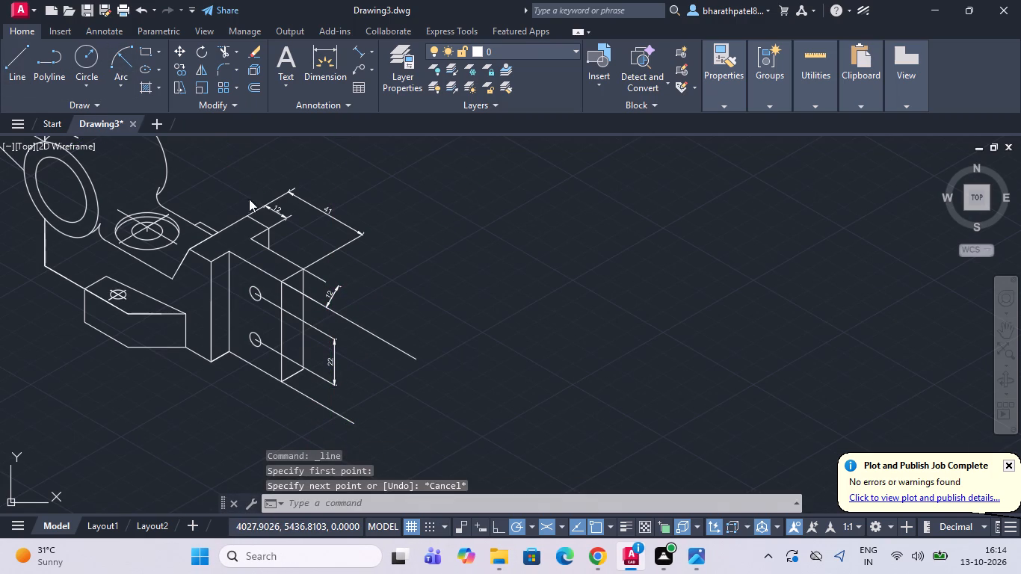
left_click(386, 318)
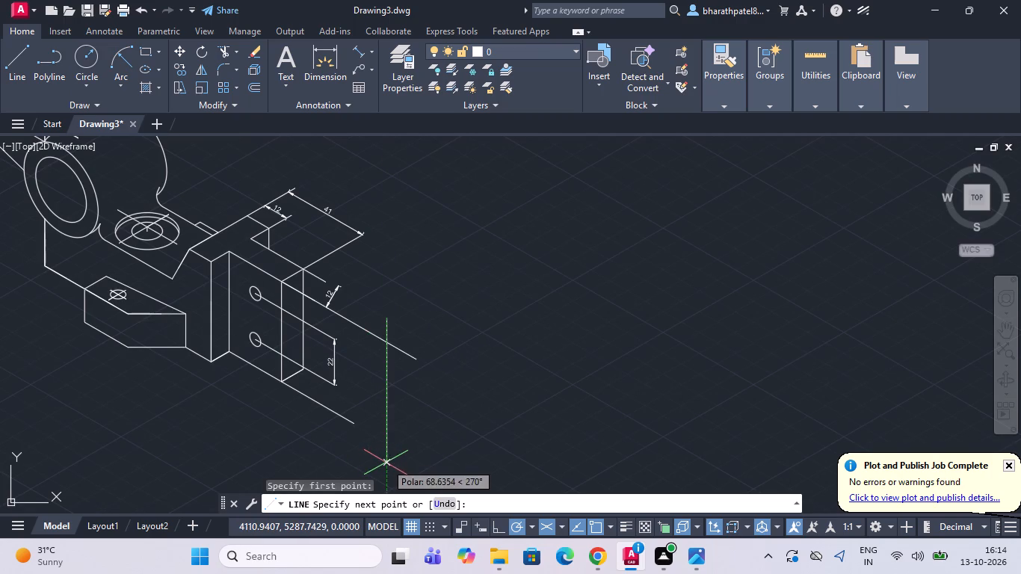
left_click(386, 463)
key("Escape")
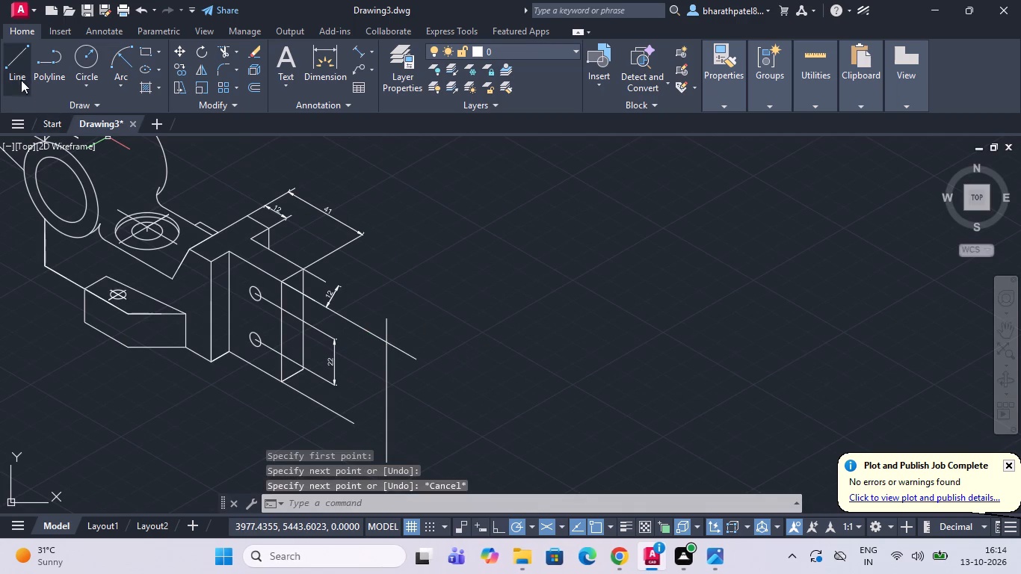
Lengthen the end plate's lower extension line with a line from its outer end, continuing in the same direction past the vertical helper line.
left_click(13, 70)
left_click_drag(352, 423, 362, 435)
left_click(416, 460)
scroll(391, 332, "down", 1)
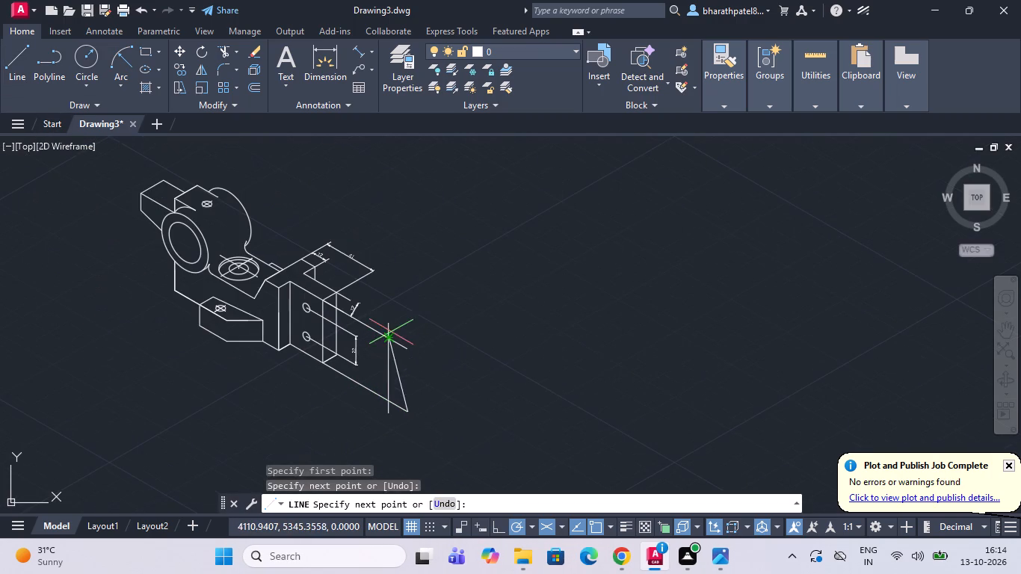
scroll(433, 448, "up", 2)
key("Escape")
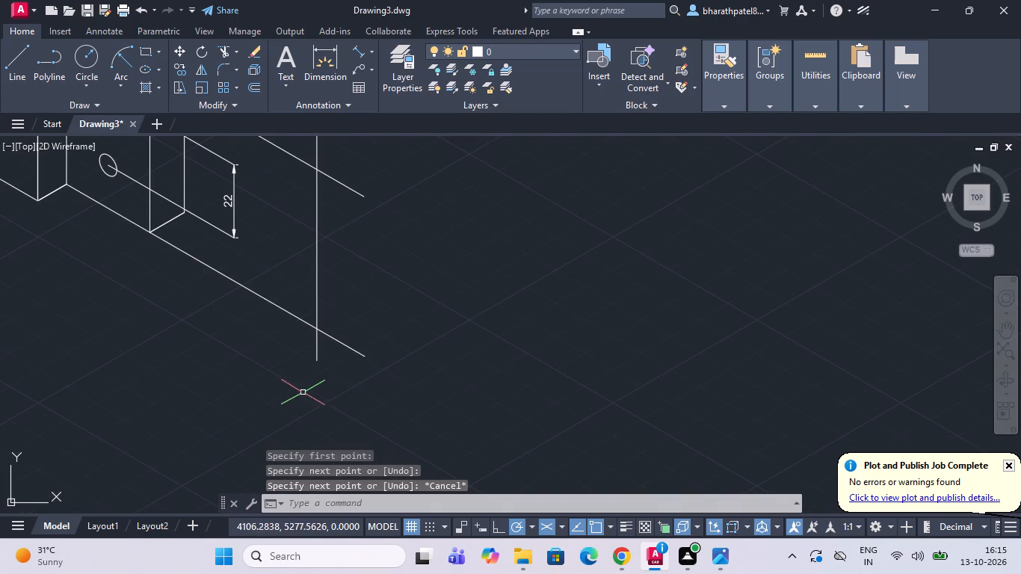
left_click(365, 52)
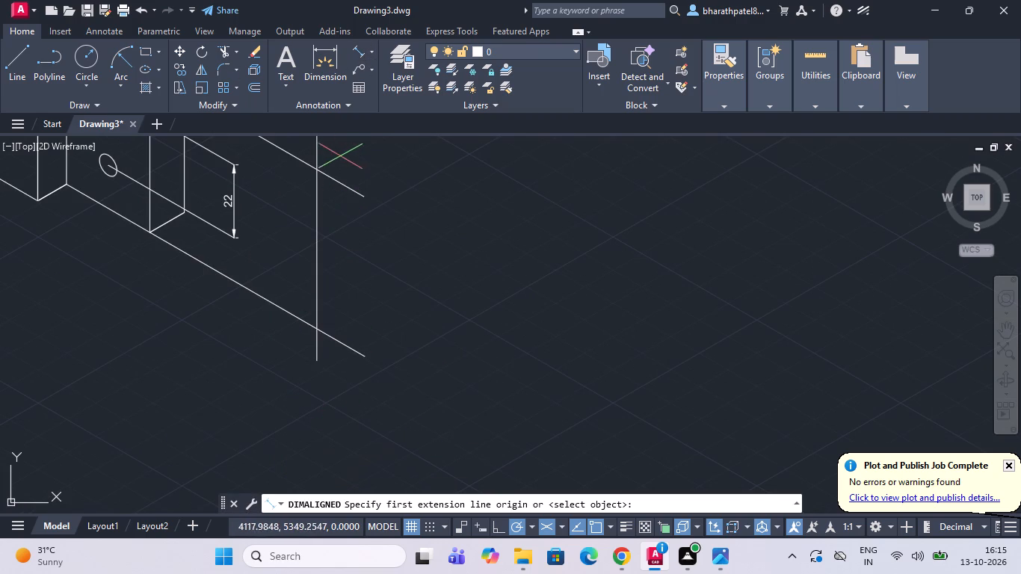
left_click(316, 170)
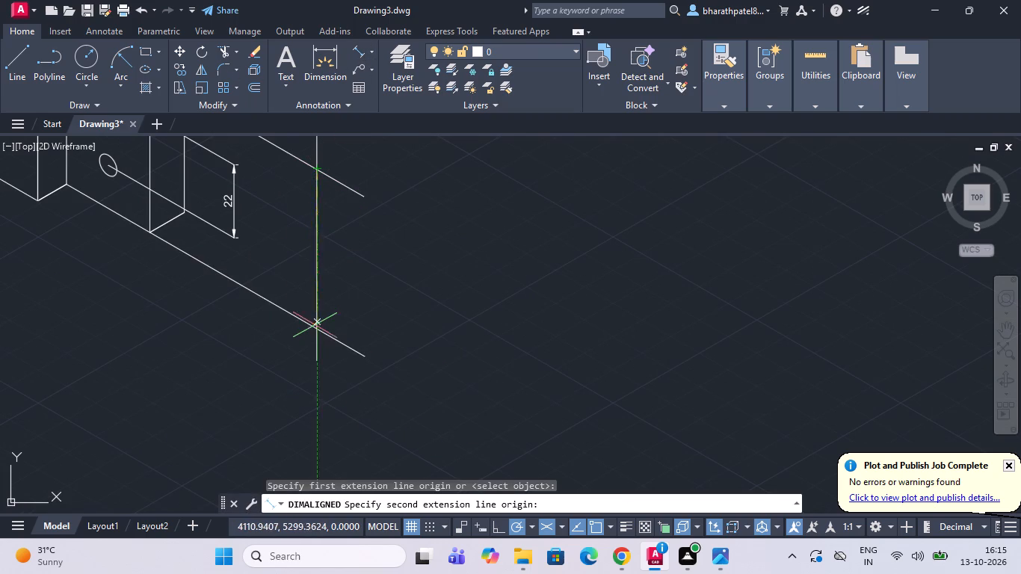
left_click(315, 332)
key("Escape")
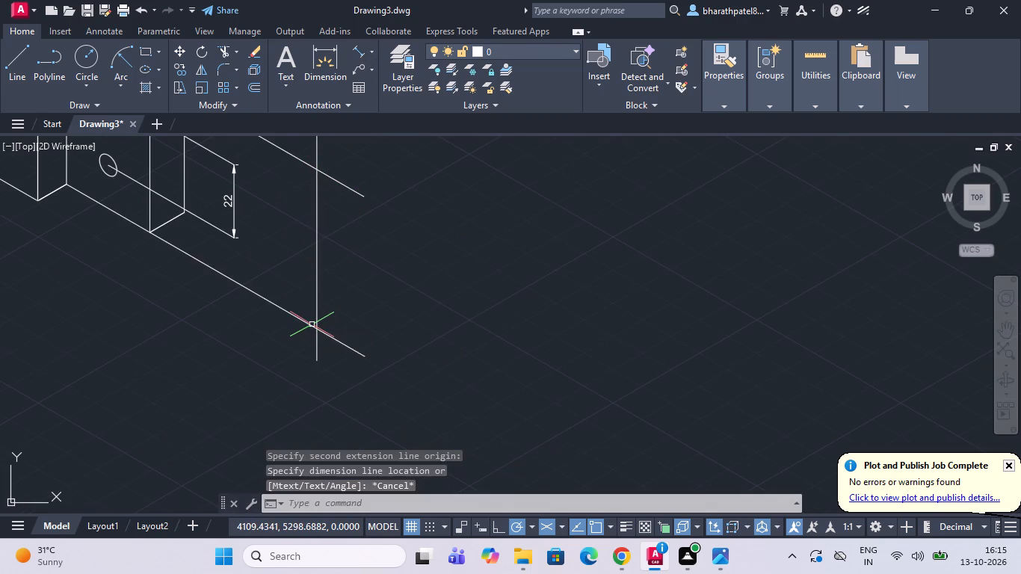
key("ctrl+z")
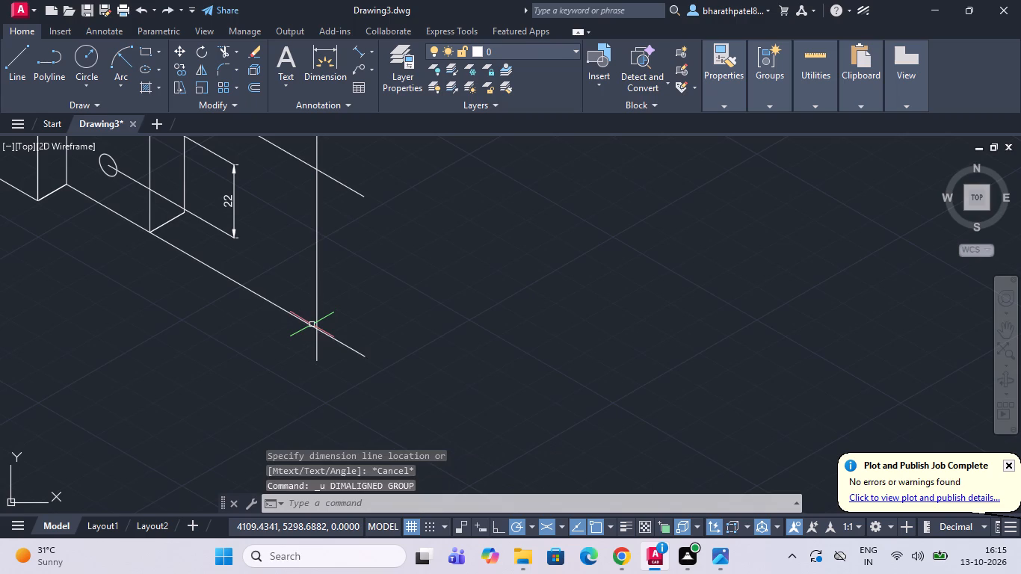
Add an aligned dimension for the end plate's height between the vertical helper line's crossings with both extension lines, placed on the helper line.
left_click(355, 42)
left_click(355, 51)
scroll(357, 326, "down", 1)
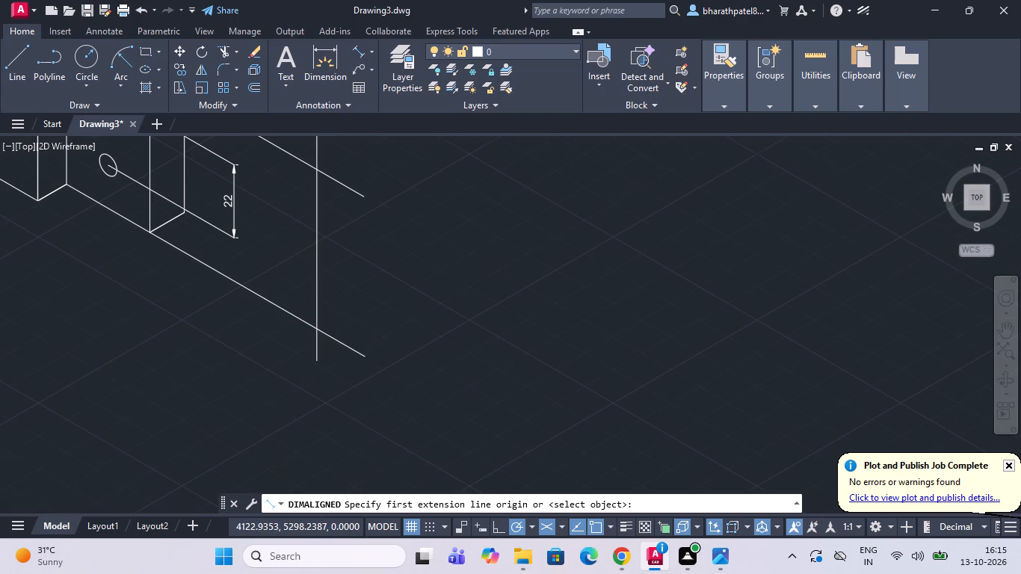
left_click(336, 223)
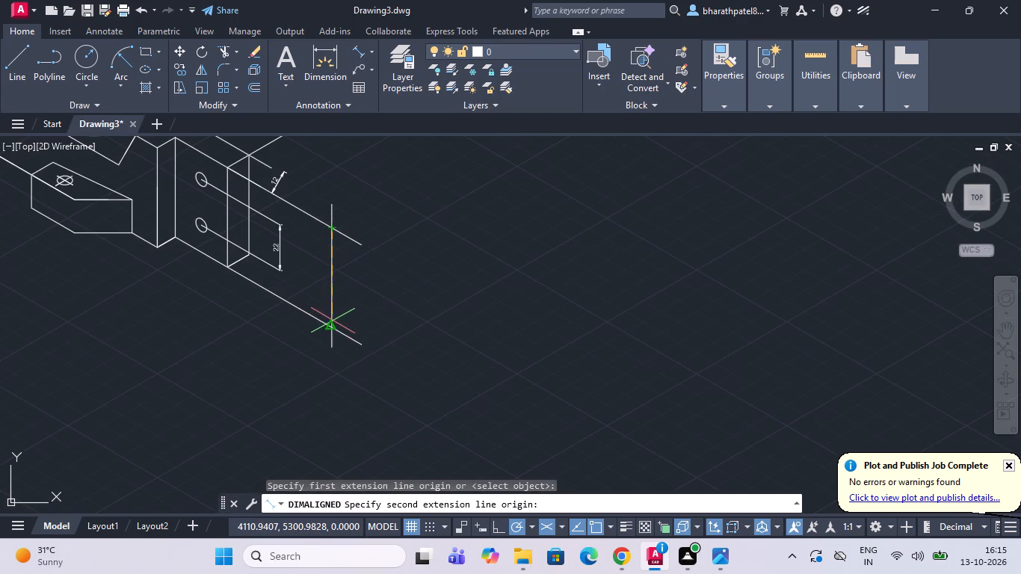
scroll(331, 327, "up", 3)
left_click(332, 324)
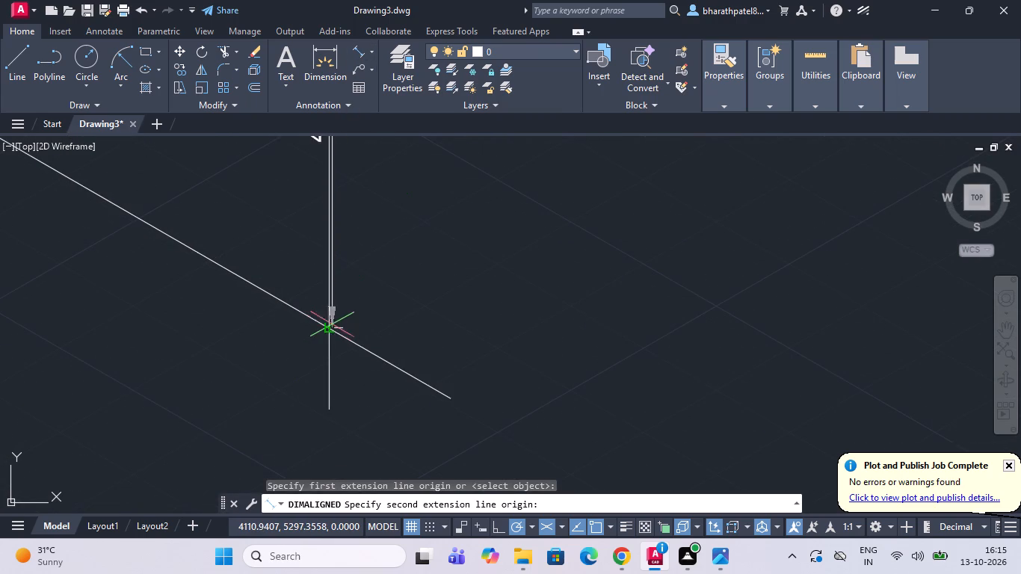
scroll(332, 324, "down", 2)
left_click(332, 324)
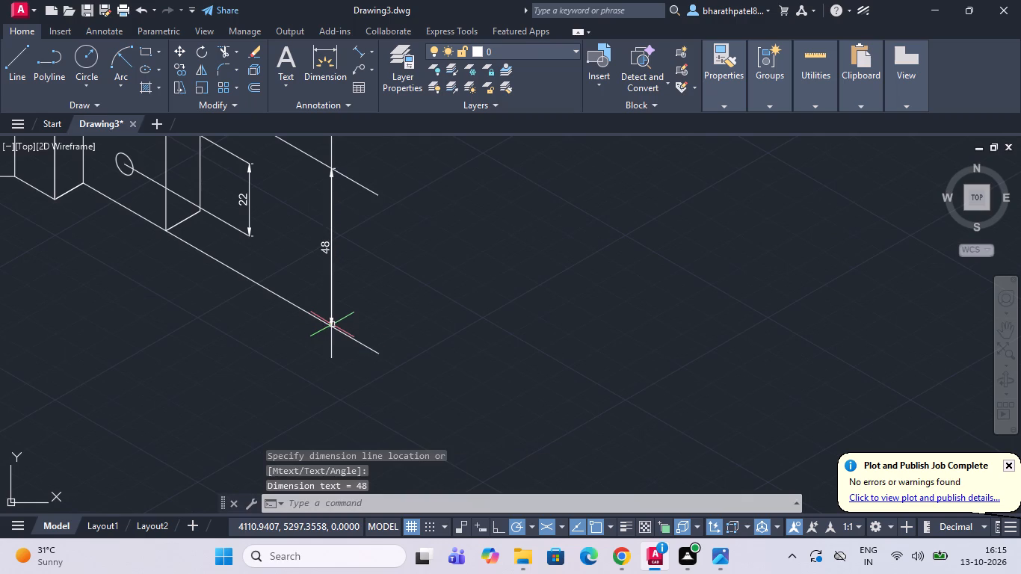
Trim the helper line's upper and lower tails and both extension lines' ends that overshoot the end plate's height dimension.
left_click_drag(228, 52, 227, 64)
scroll(289, 225, "down", 1)
left_click_drag(301, 171, 318, 191)
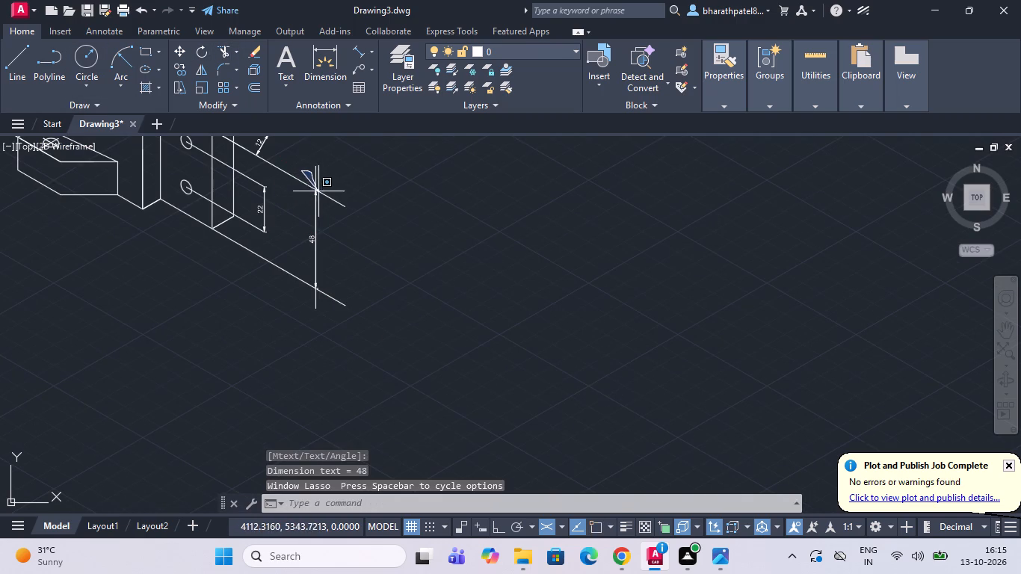
left_click_drag(318, 191, 319, 189)
left_click(225, 47)
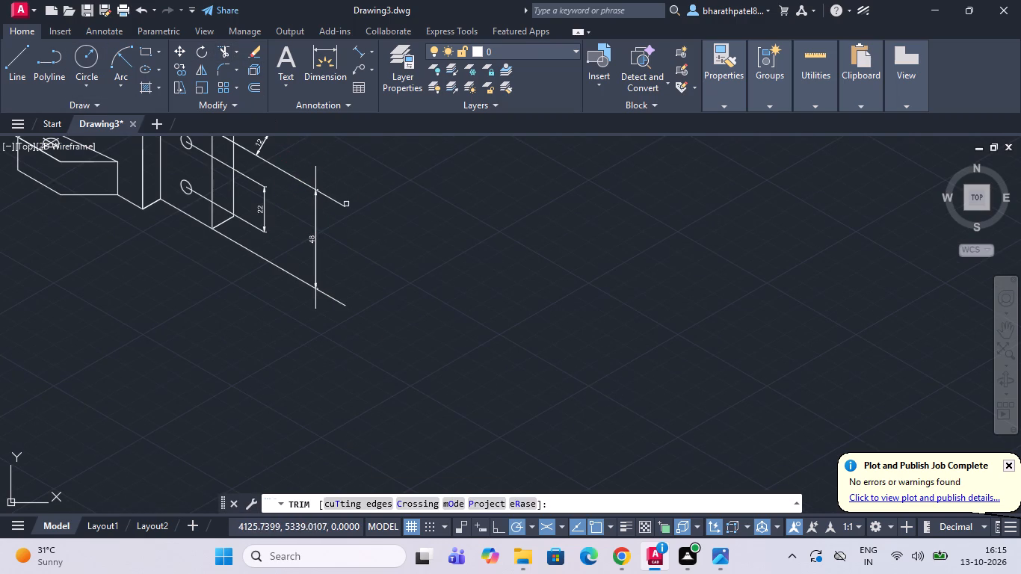
scroll(340, 204, "up", 1)
left_click_drag(295, 152, 321, 197)
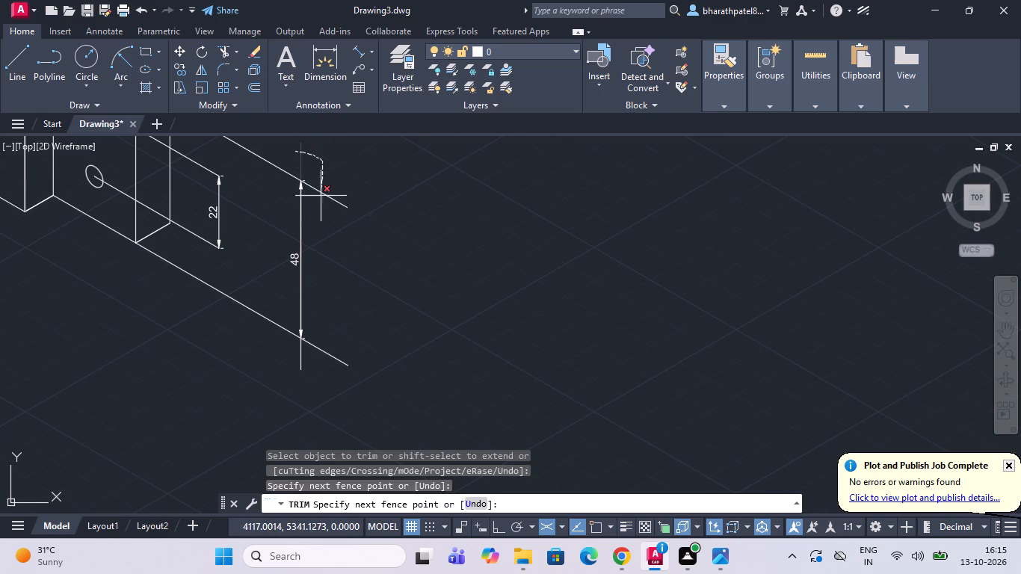
left_click_drag(321, 197, 280, 358)
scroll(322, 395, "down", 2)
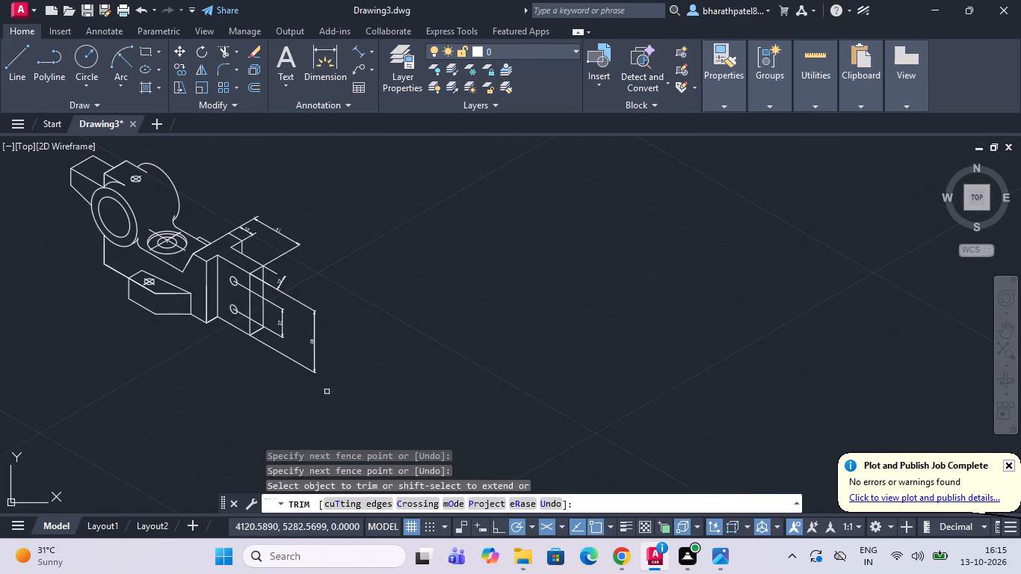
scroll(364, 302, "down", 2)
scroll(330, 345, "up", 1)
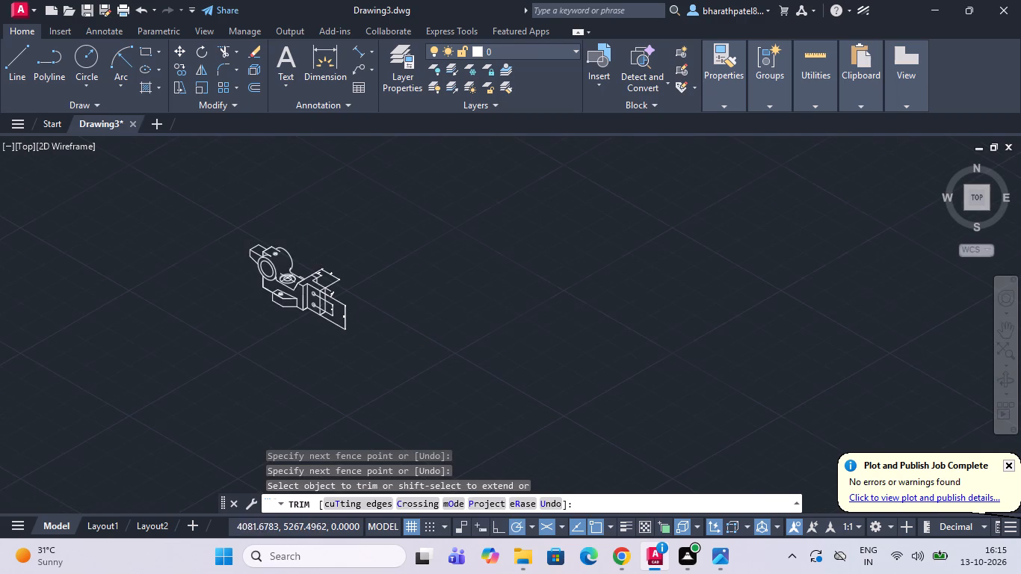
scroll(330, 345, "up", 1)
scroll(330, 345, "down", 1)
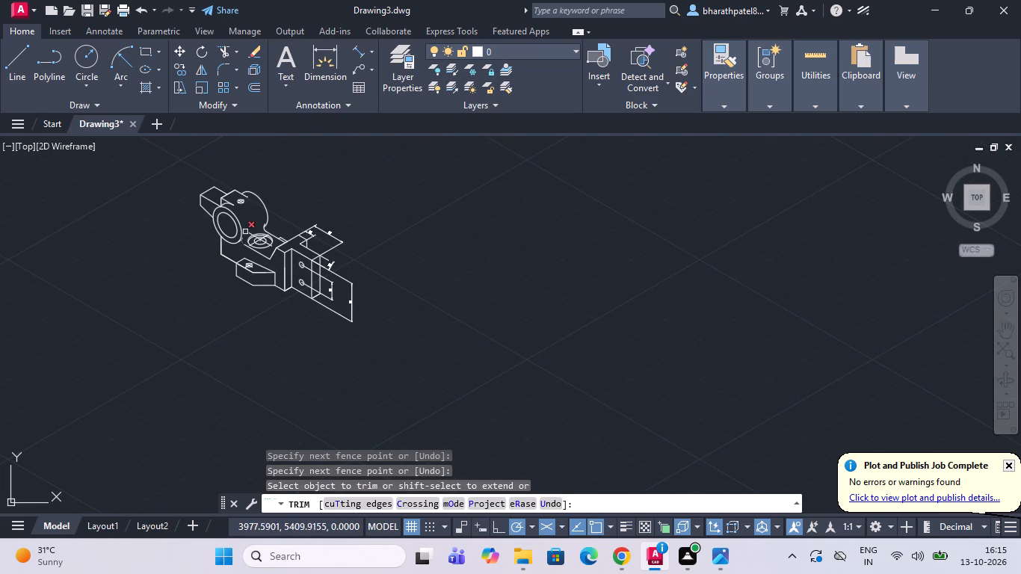
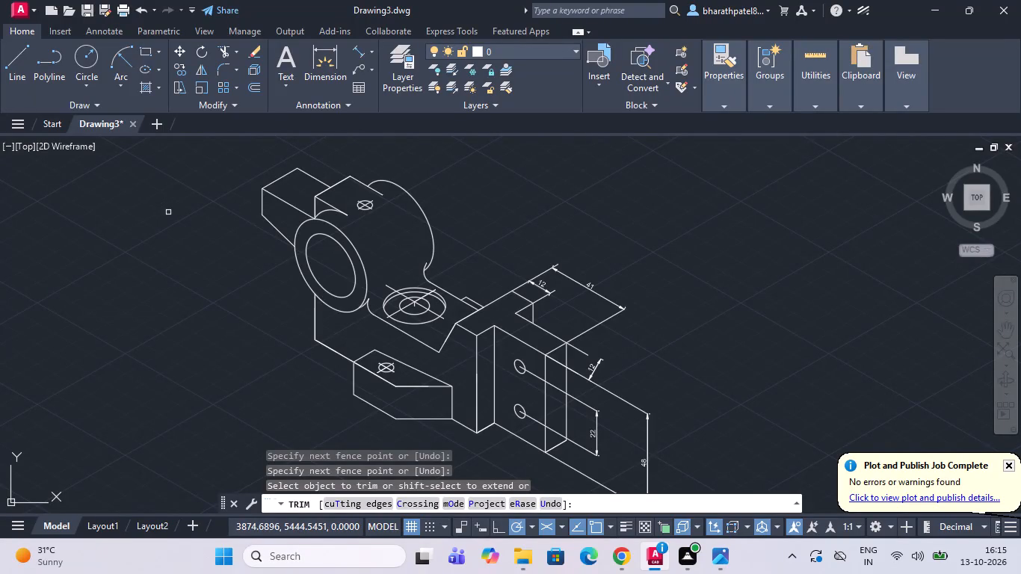
Extend the body's long upper edge about 16 units at 330° from the slanted edge's foot, continuing about 31 units downward past the bottom edge.
left_click(10, 67)
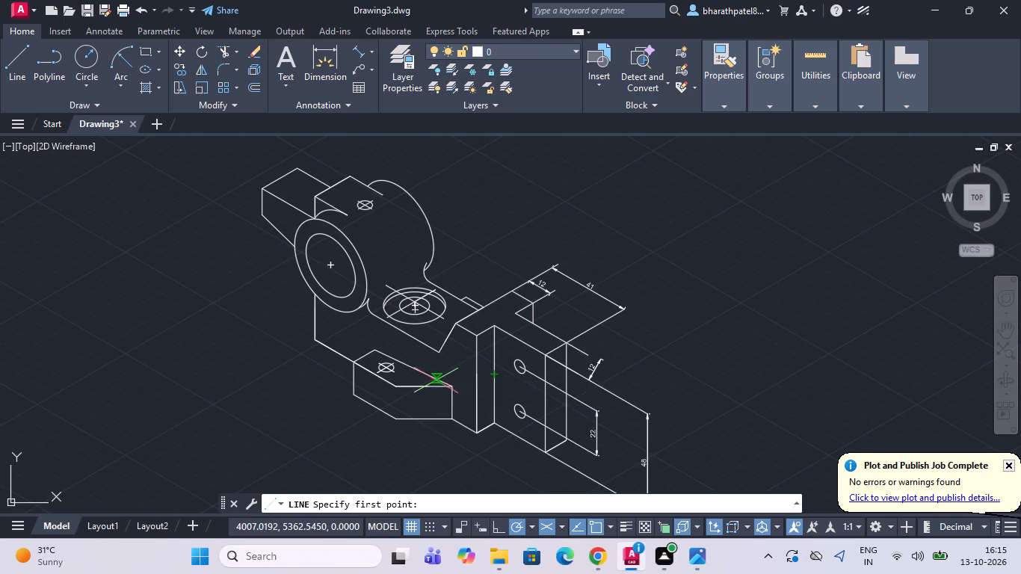
scroll(435, 380, "up", 2)
left_click(438, 309)
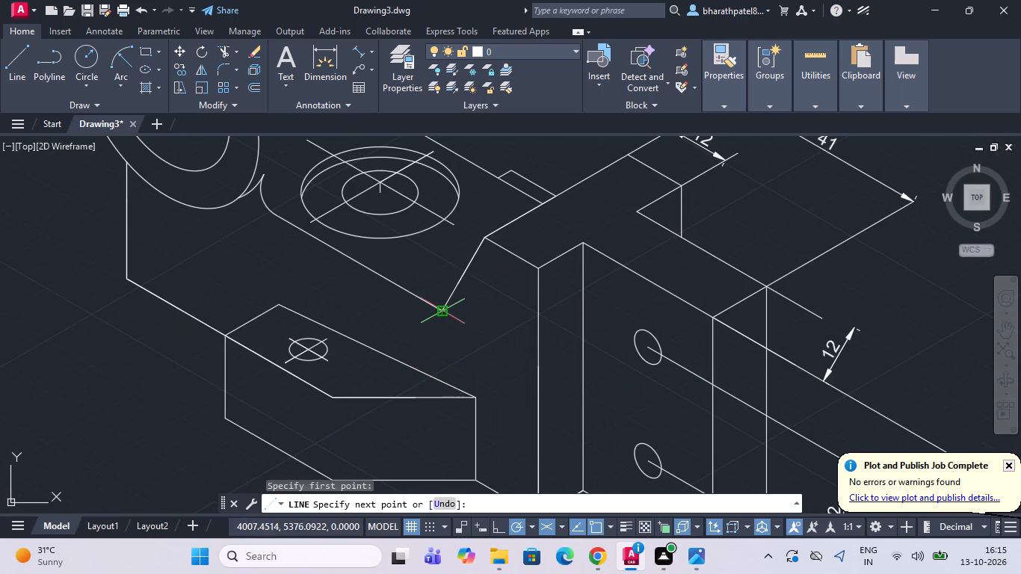
left_click(516, 354)
scroll(474, 419, "down", 2)
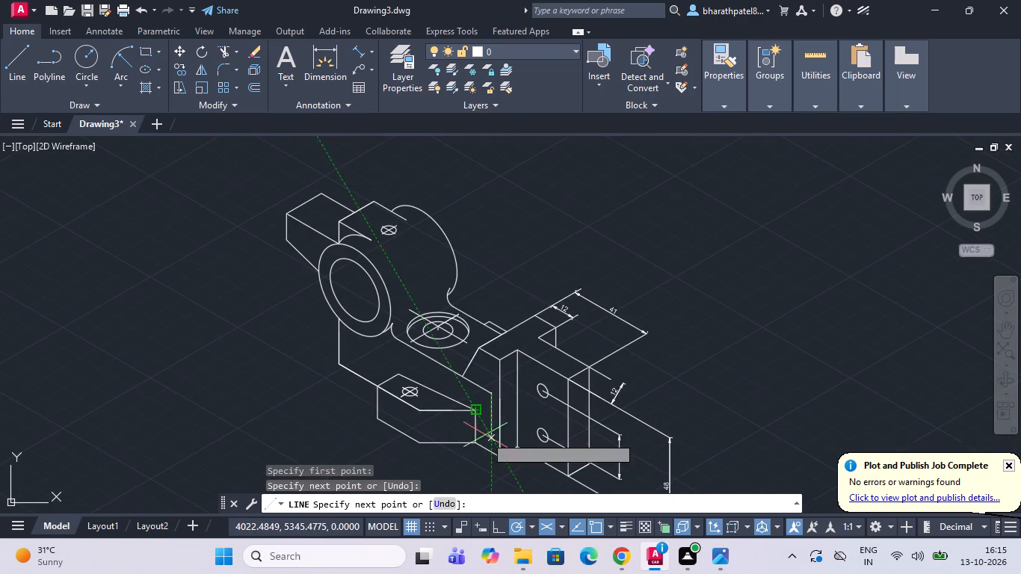
scroll(485, 449, "up", 3)
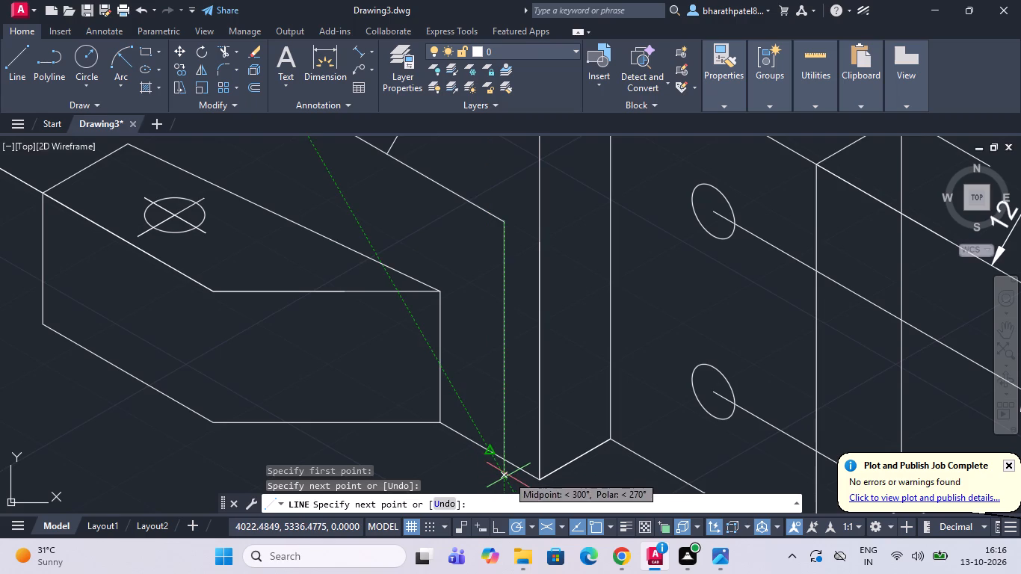
left_click(508, 475)
key("Escape")
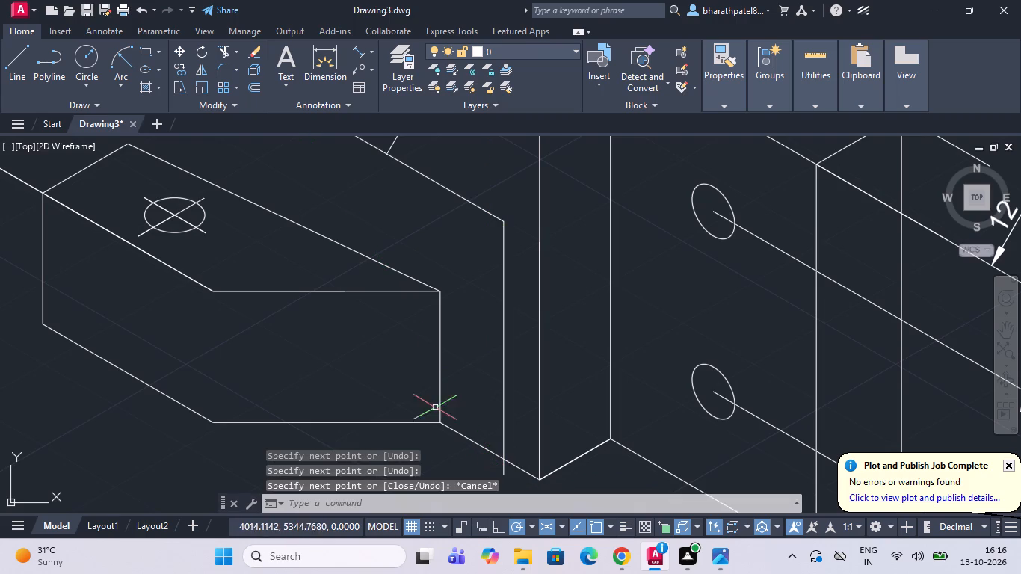
Add an aligned dimension for the body's height from the bottom edge's crossing to the vertical helper line's top, placed on the helper line.
left_click(360, 50)
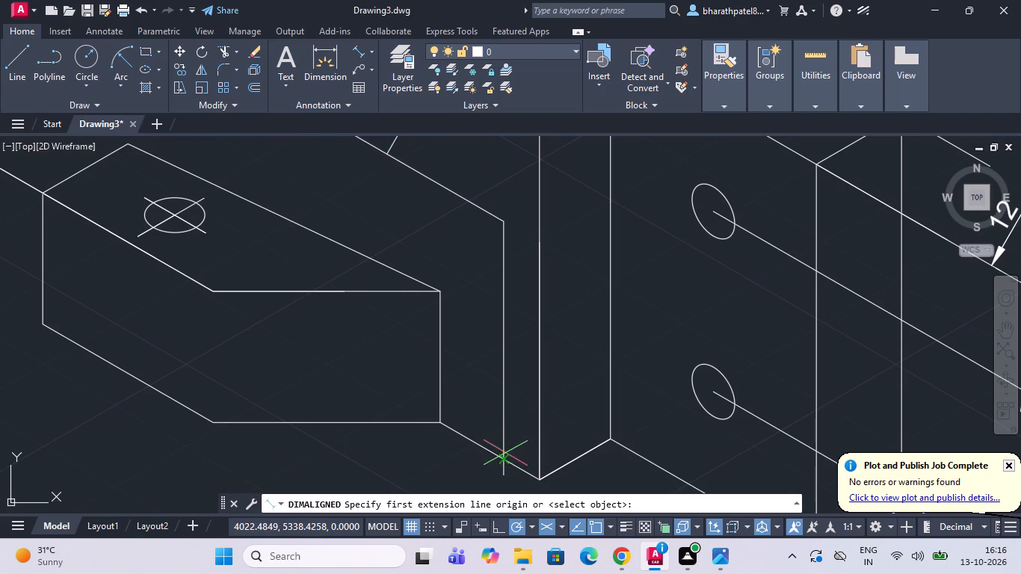
left_click(505, 460)
left_click(506, 226)
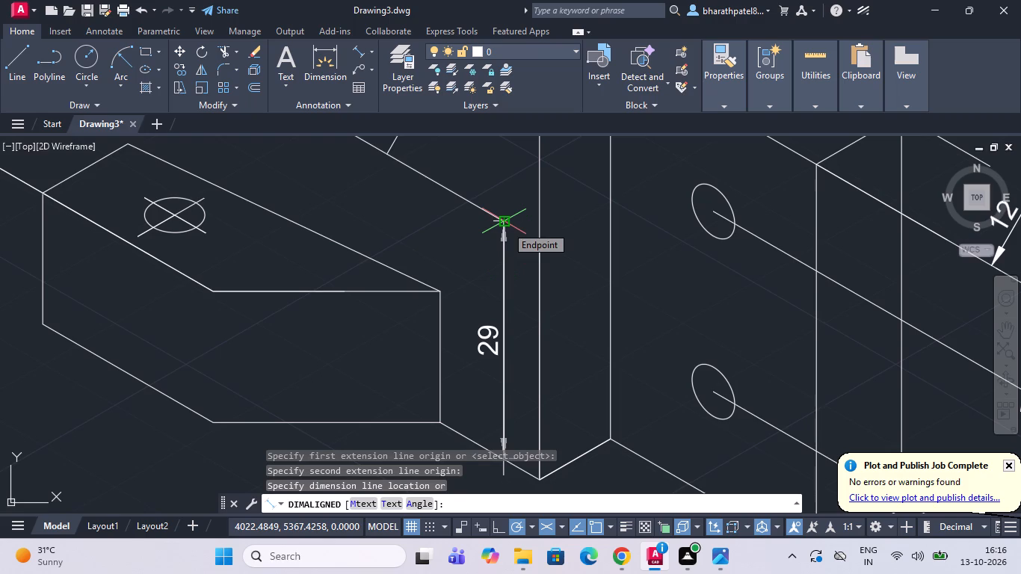
left_click(506, 226)
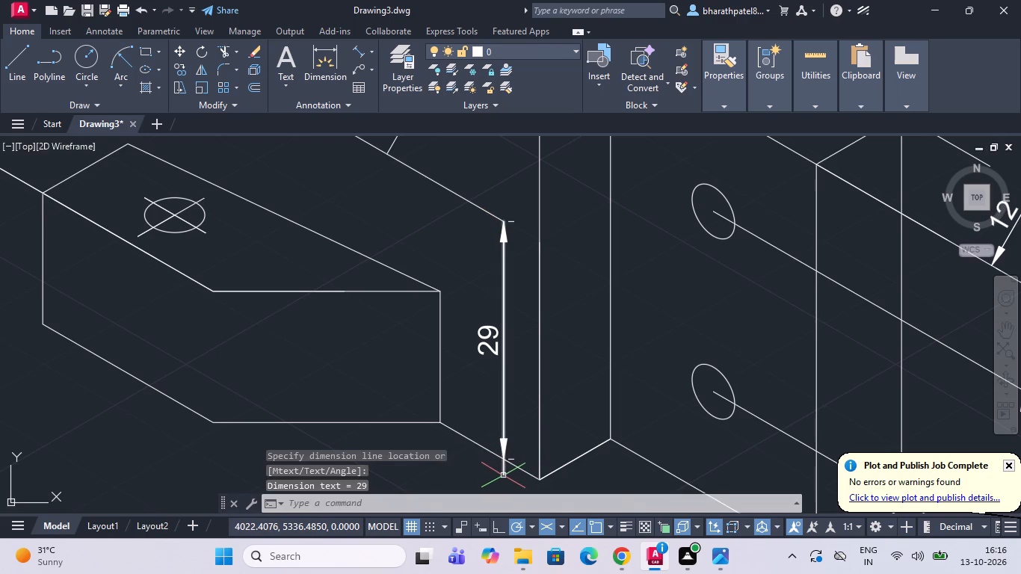
Delete the vertical helper line beneath the body's height dimension, keeping the dimension.
left_click(502, 475)
key("Delete")
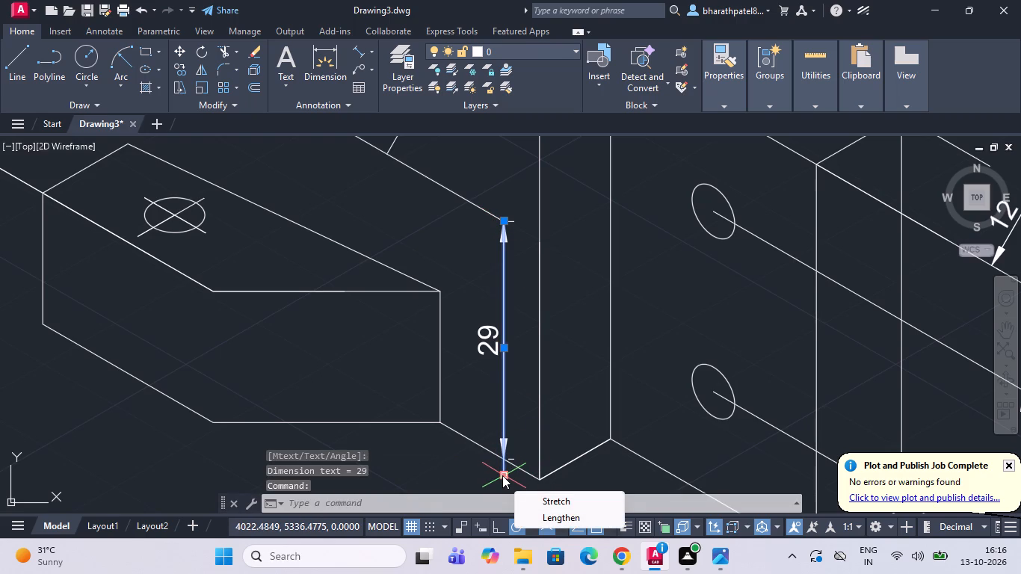
key("Delete")
key("Escape")
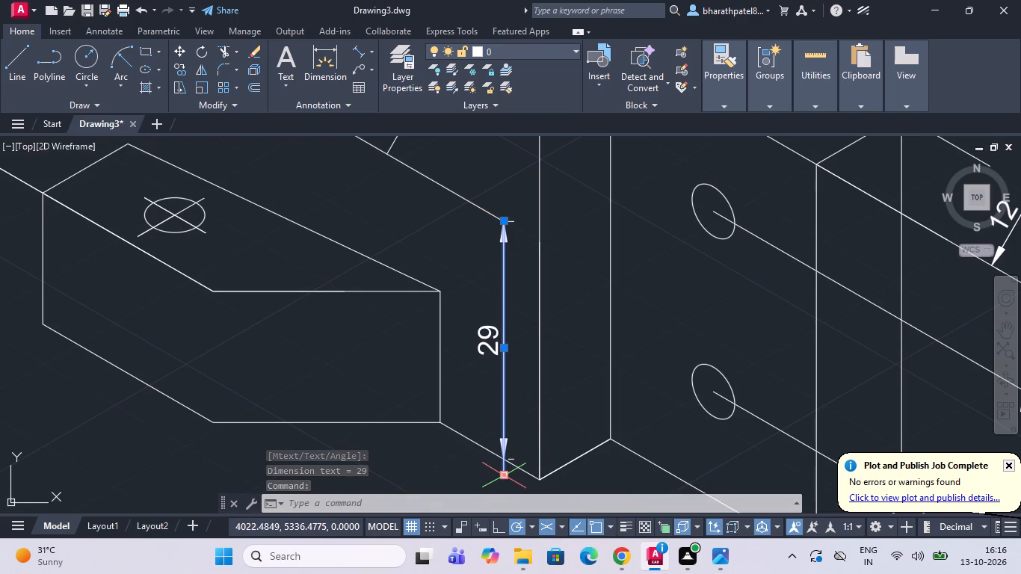
key("Delete")
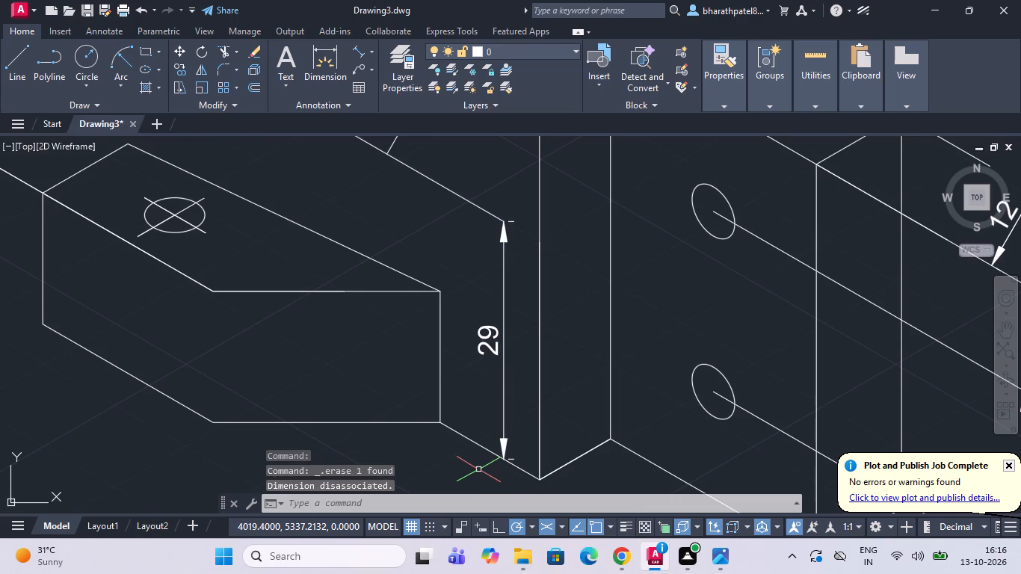
Draw a vertical helper line about 22 units long at 270° from the adjoining block's upper front edge past its bottom edge.
scroll(478, 469, "down", 1)
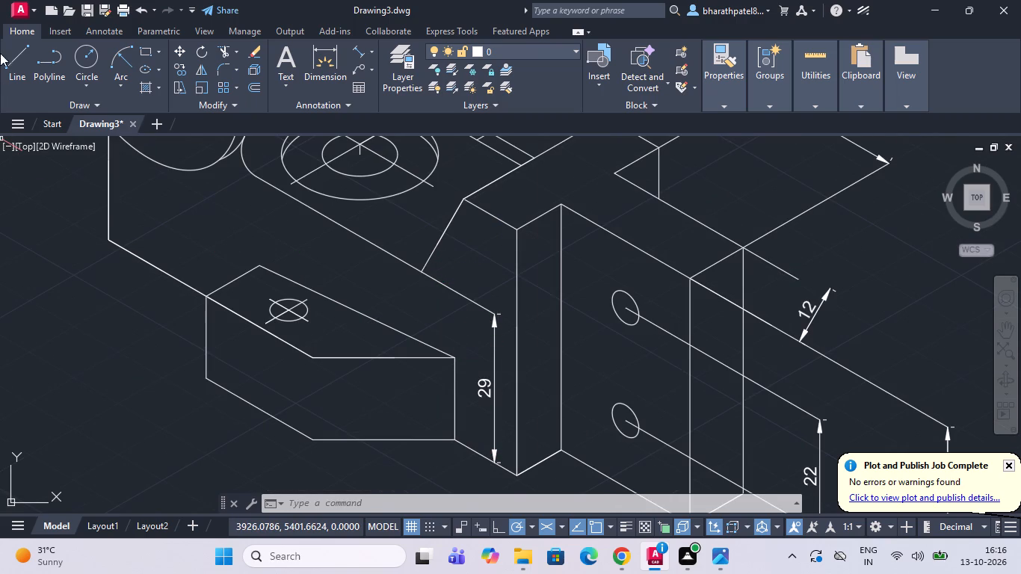
left_click(25, 44)
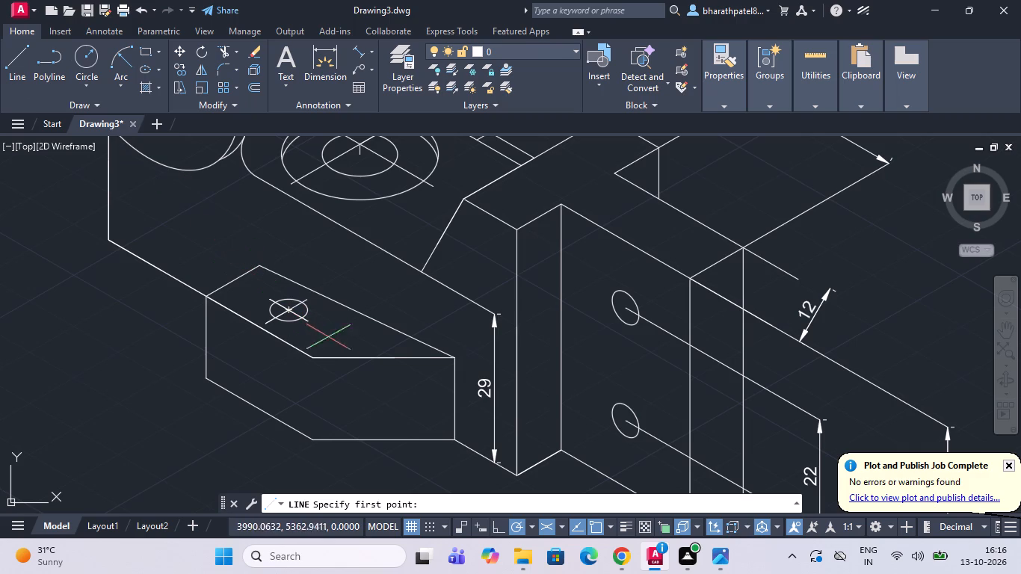
left_click(354, 358)
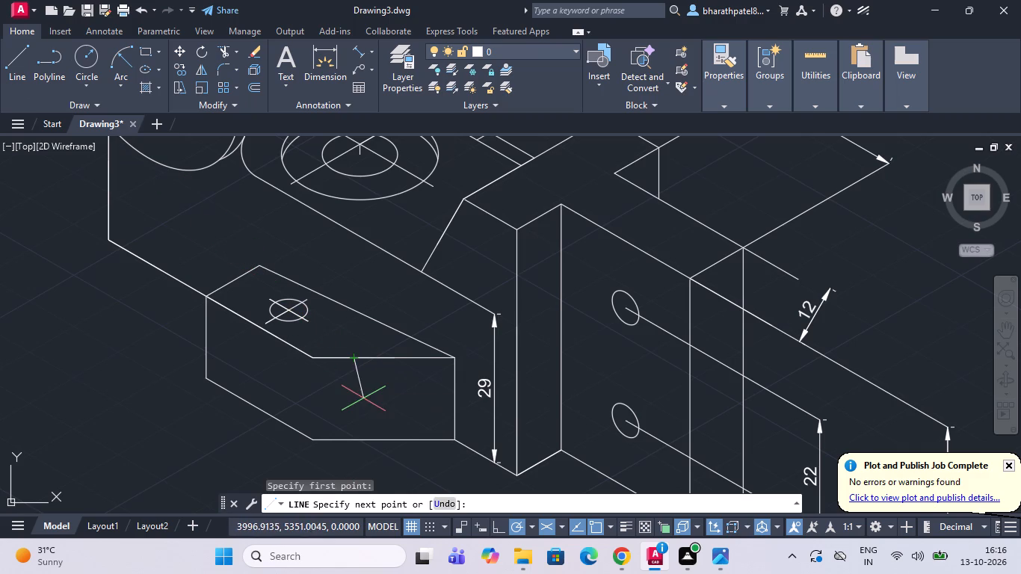
scroll(363, 398, "down", 2)
scroll(359, 442, "up", 2)
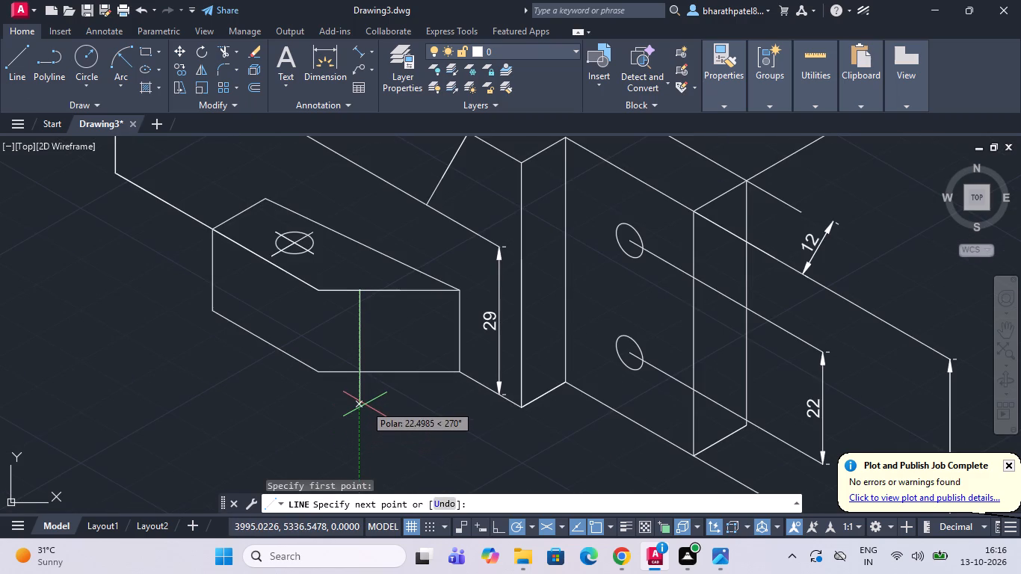
left_click(365, 404)
key("Escape")
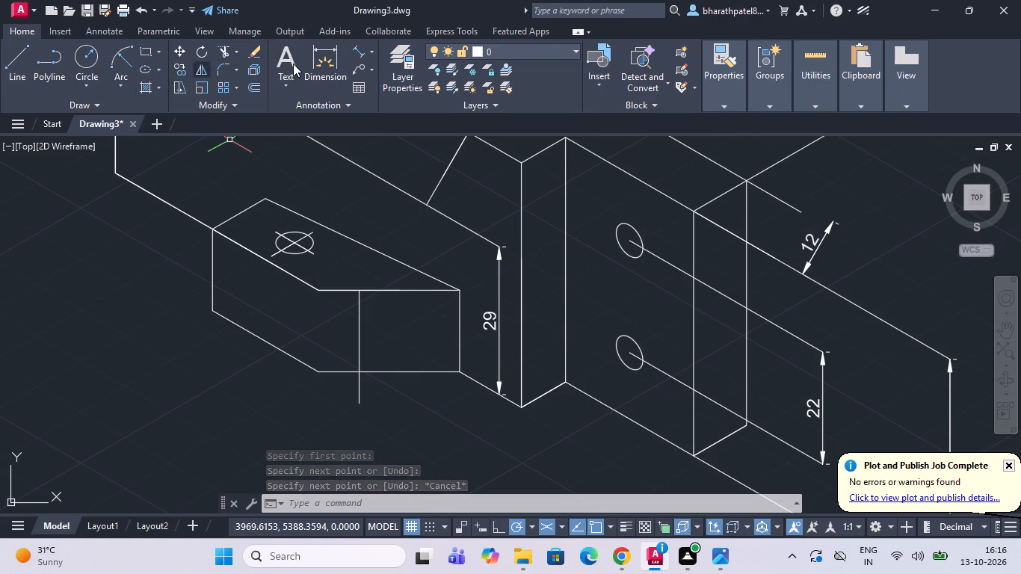
Add an aligned dimension for the adjoining block's front face height between the helper line's top and its bottom-edge crossing, placed on the helper line.
left_click(361, 47)
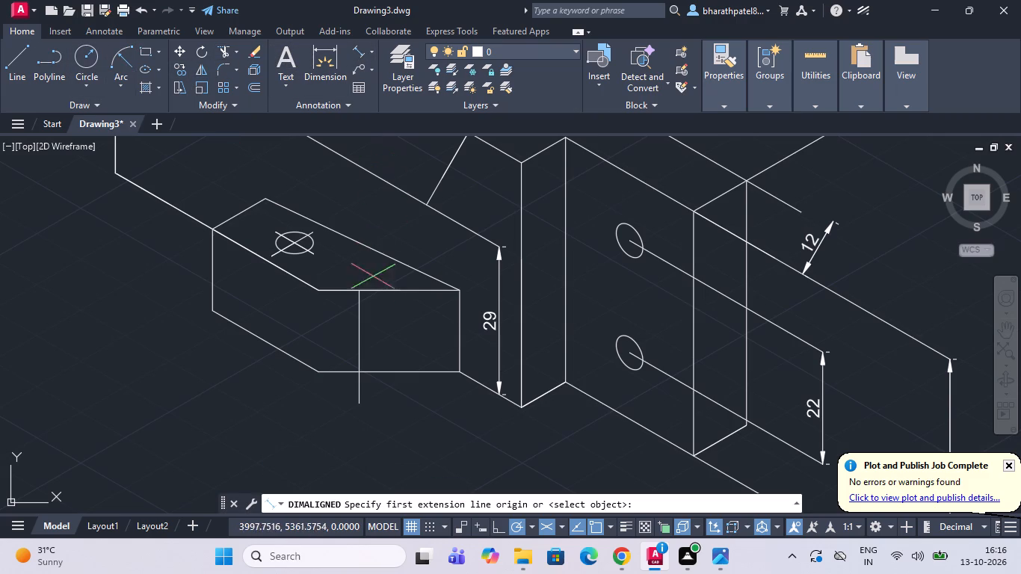
scroll(370, 293, "up", 3)
left_click(331, 280)
scroll(331, 280, "down", 3)
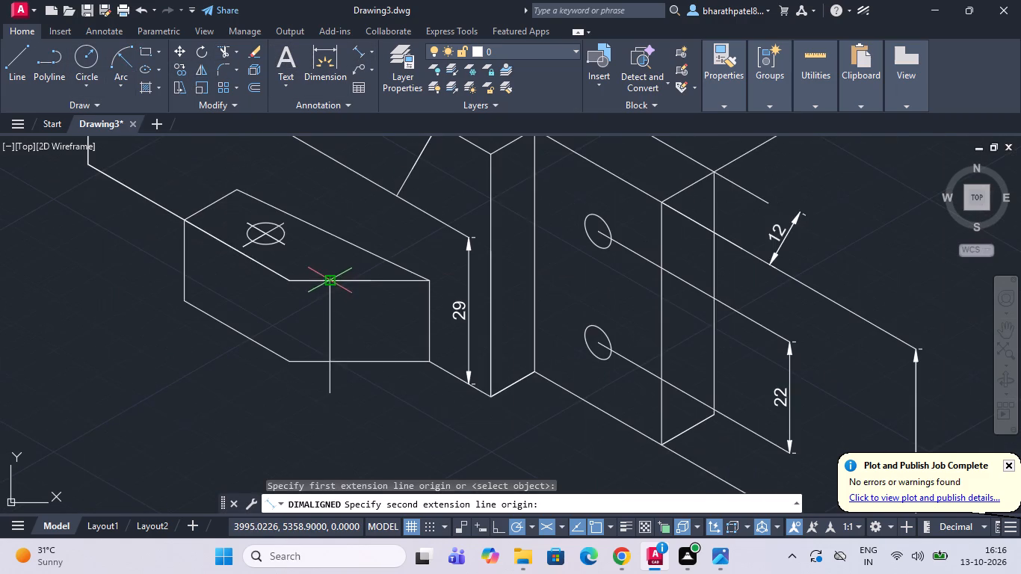
scroll(322, 371, "up", 3)
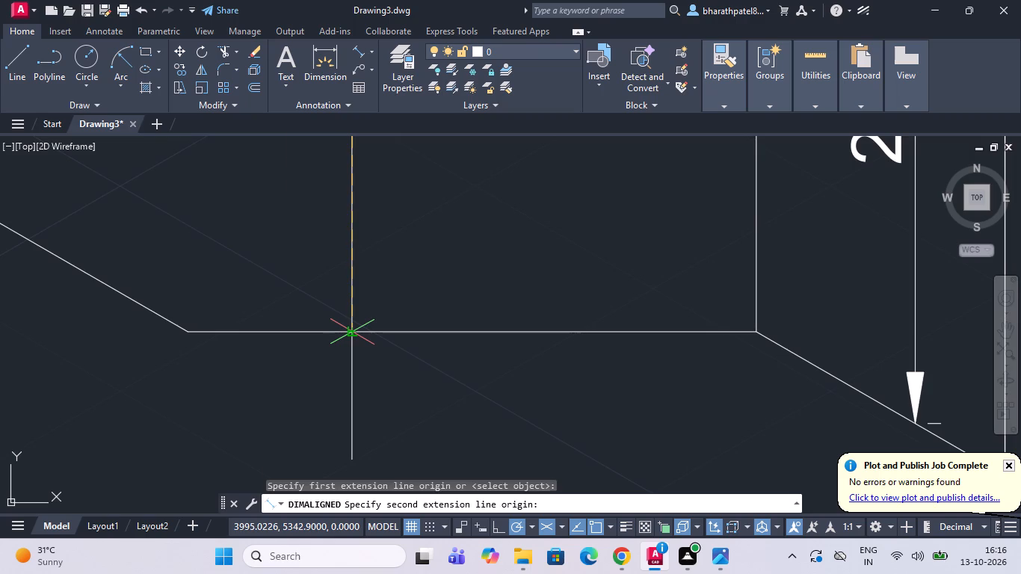
left_click(352, 333)
scroll(353, 332, "down", 2)
left_click(353, 332)
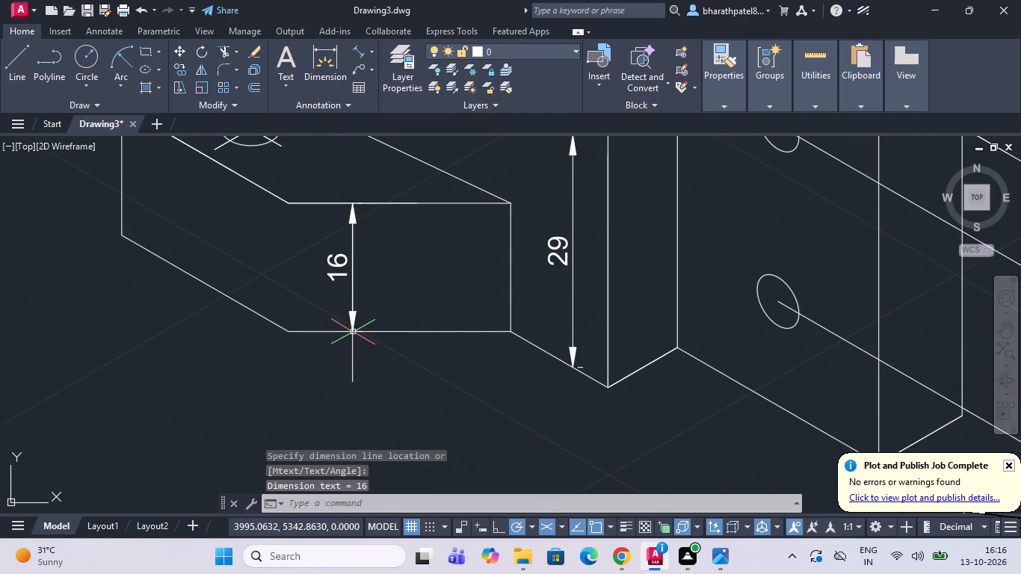
Delete the vertical helper line beneath the adjoining block's height dimension.
left_click(354, 353)
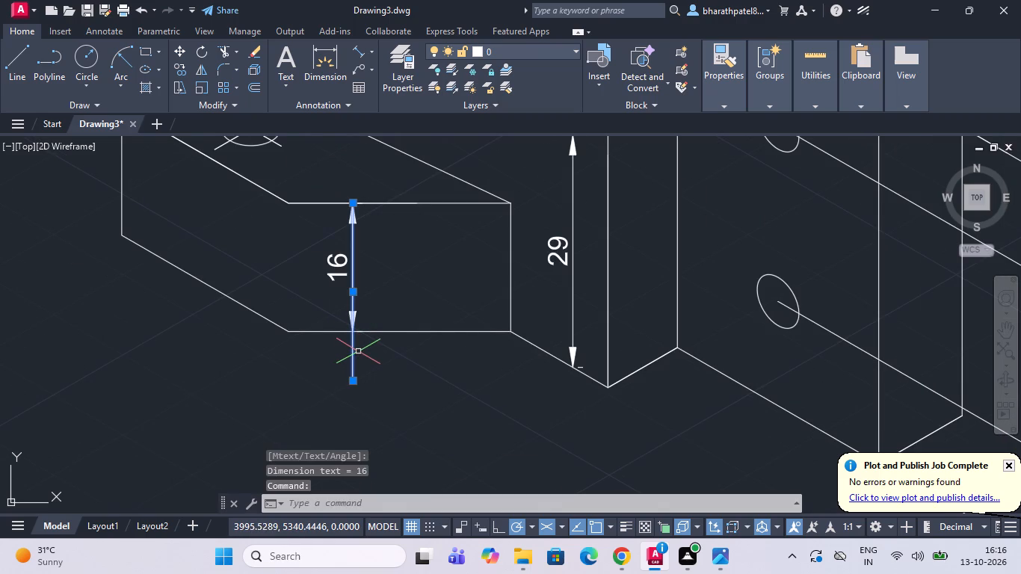
key("Delete")
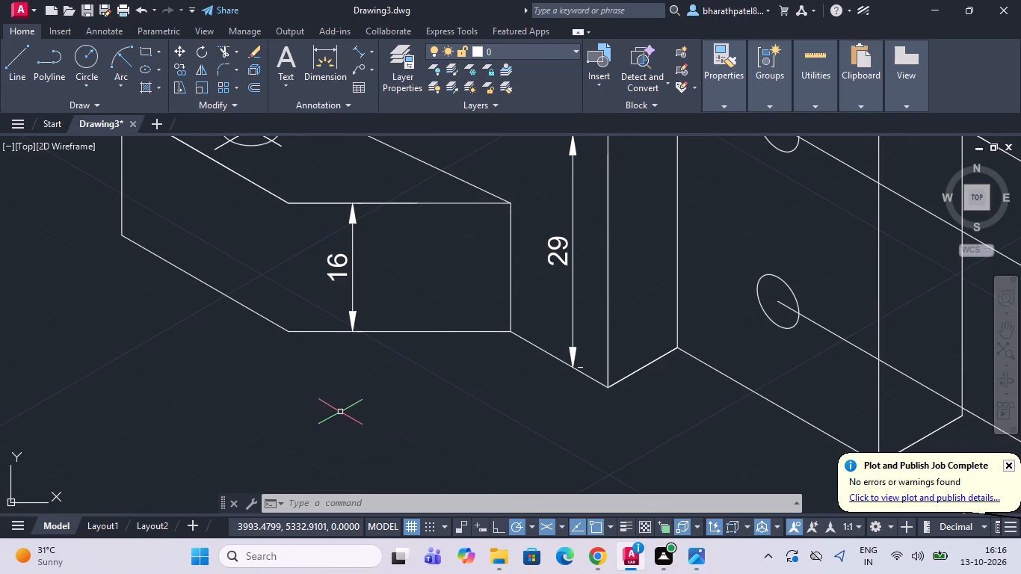
Draw an extension line about 38 units long at 330° from the adjoining block's lower front corner, continuing its sloping bottom edge.
left_click(20, 51)
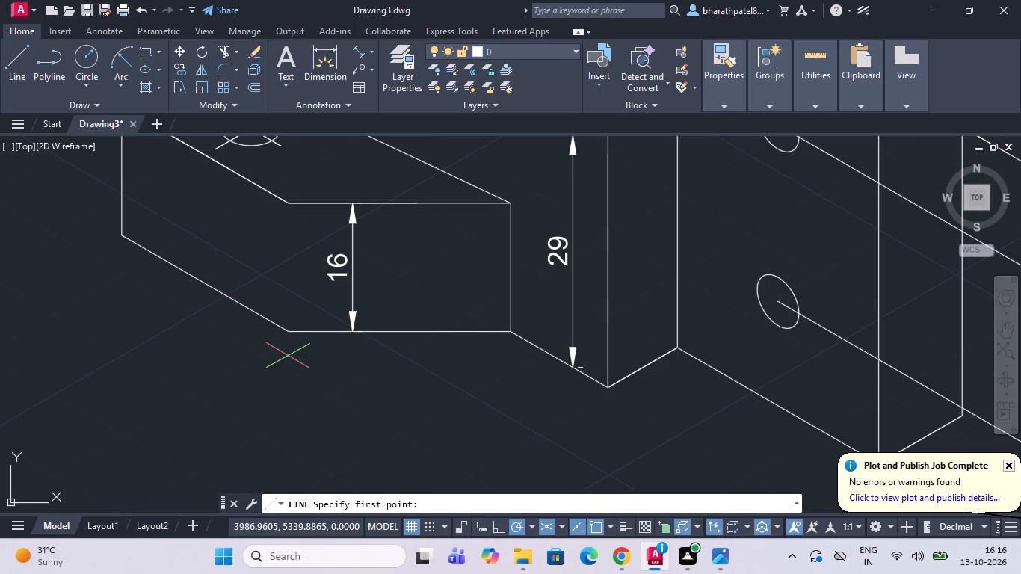
left_click_drag(289, 329, 293, 342)
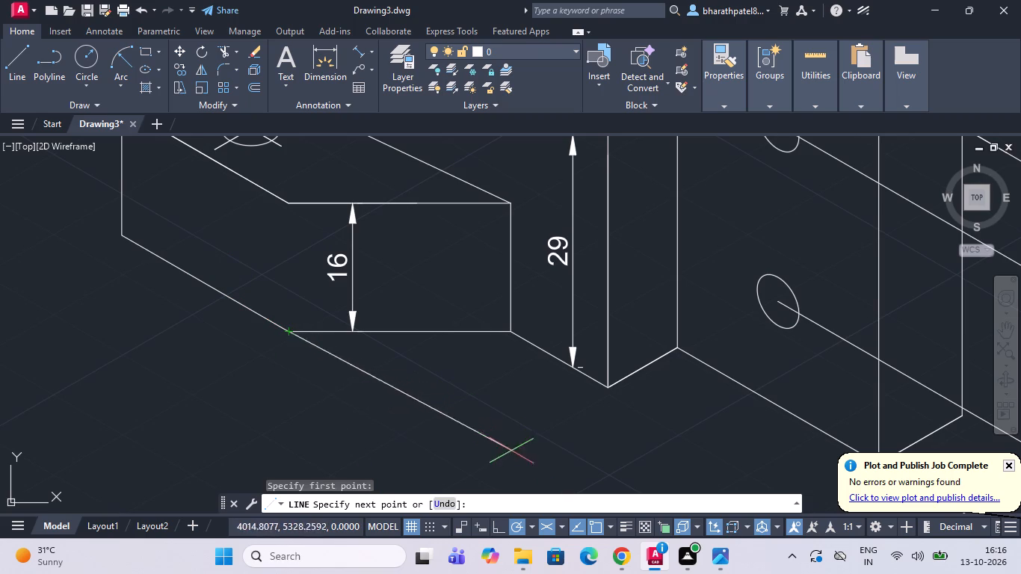
scroll(508, 421, "down", 2)
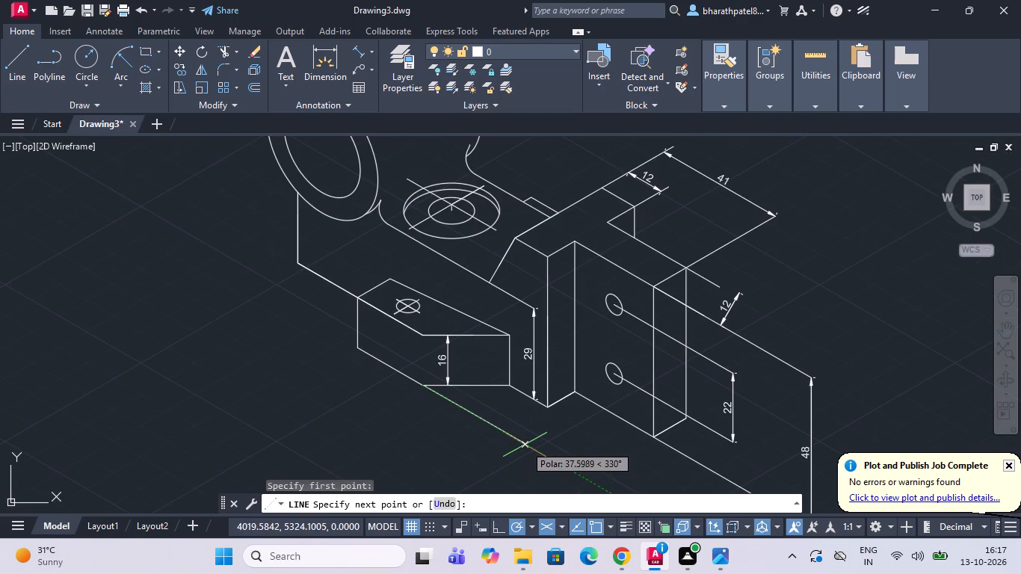
left_click(526, 443)
key("Escape")
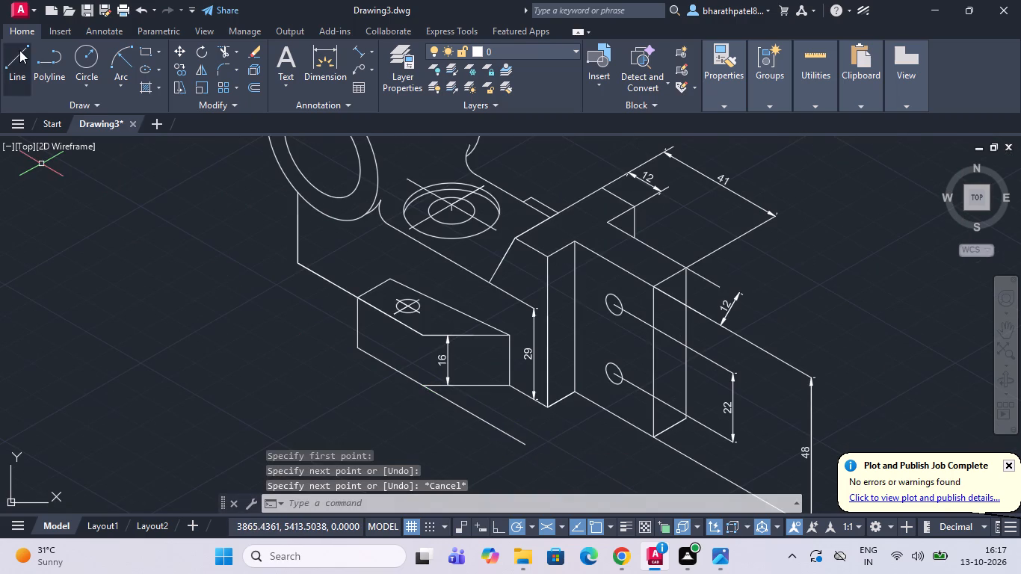
Draw a helper line about 25 units long at 210° from the body height dimension's lower end, crossing the block's new extension line.
left_click(19, 50)
scroll(534, 401, "up", 3)
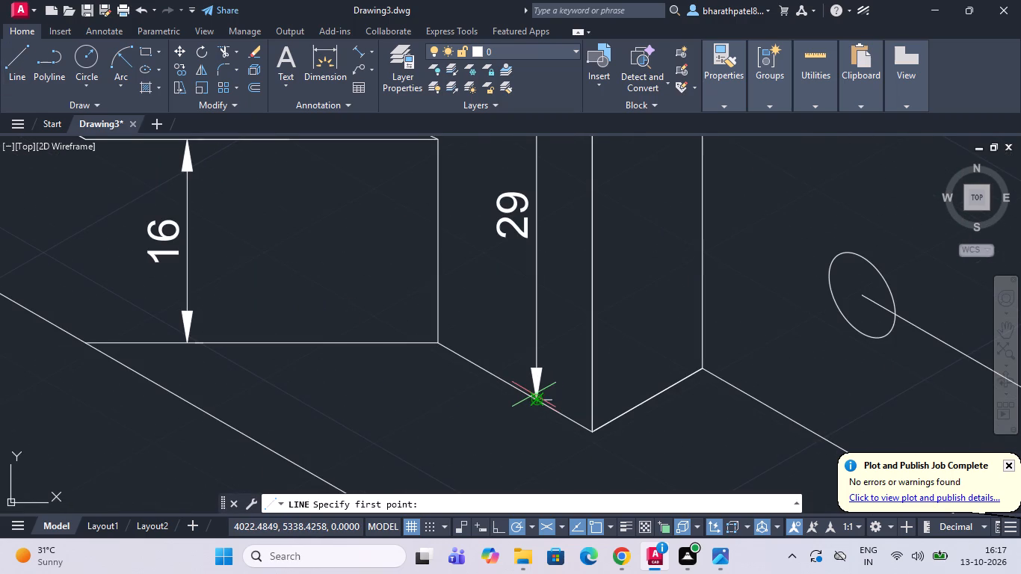
left_click(534, 397)
scroll(534, 398, "down", 2)
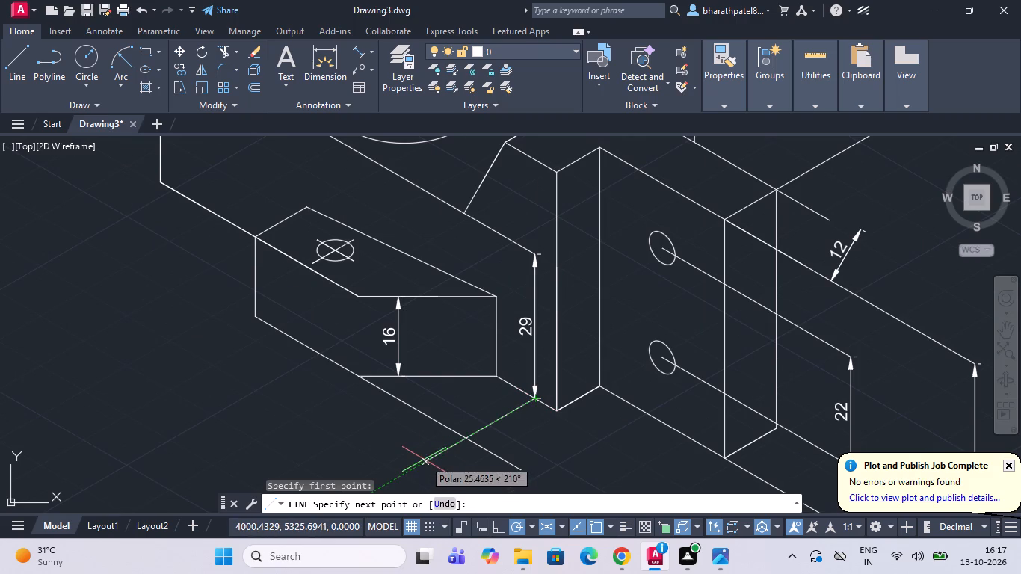
left_click(424, 460)
key("Escape")
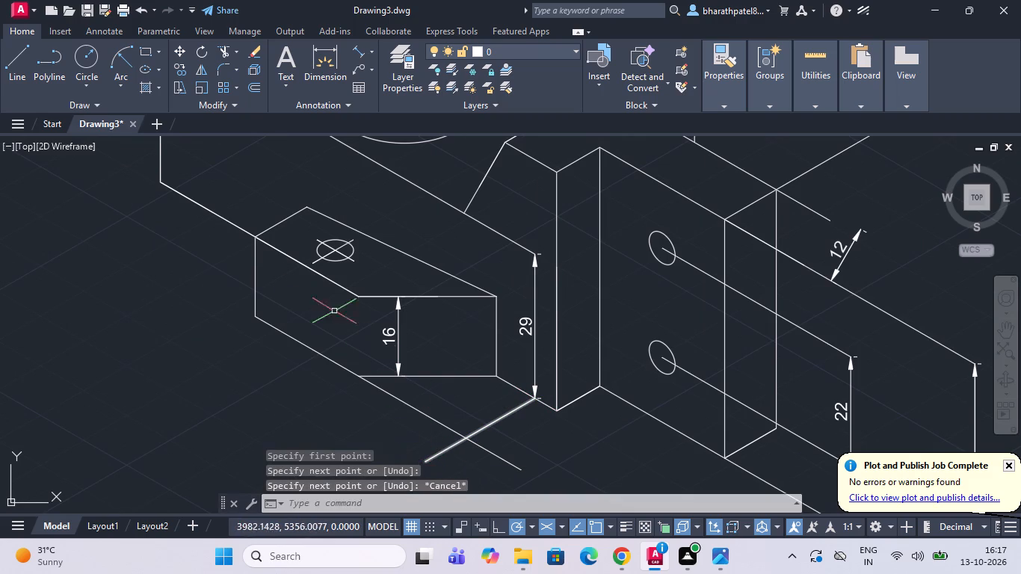
Add an aligned dimension for the adjoining block's projection from the body's bottom edge to the extension line's crossing, placed on the 210° helper line.
left_click(360, 56)
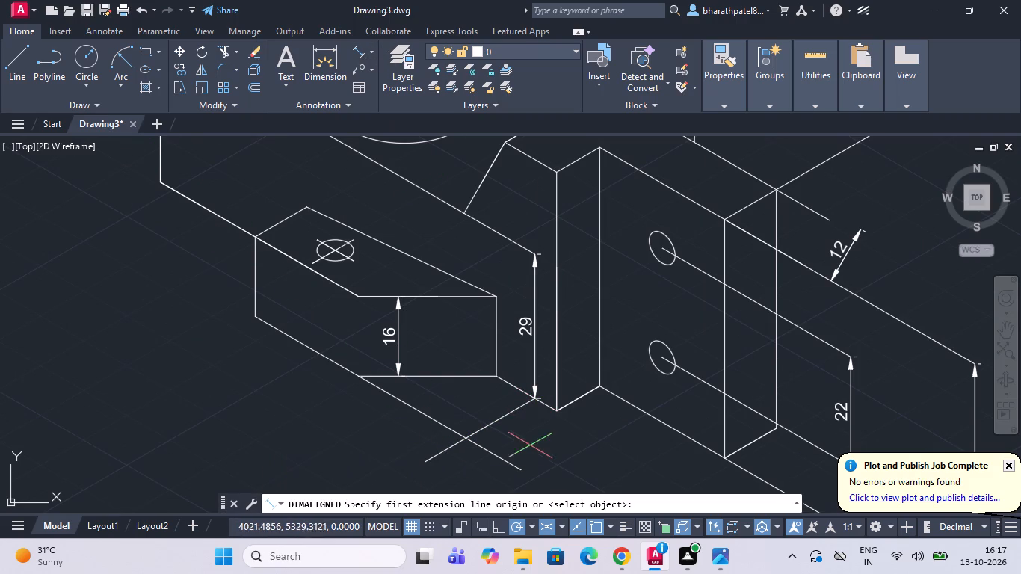
scroll(530, 458, "up", 3)
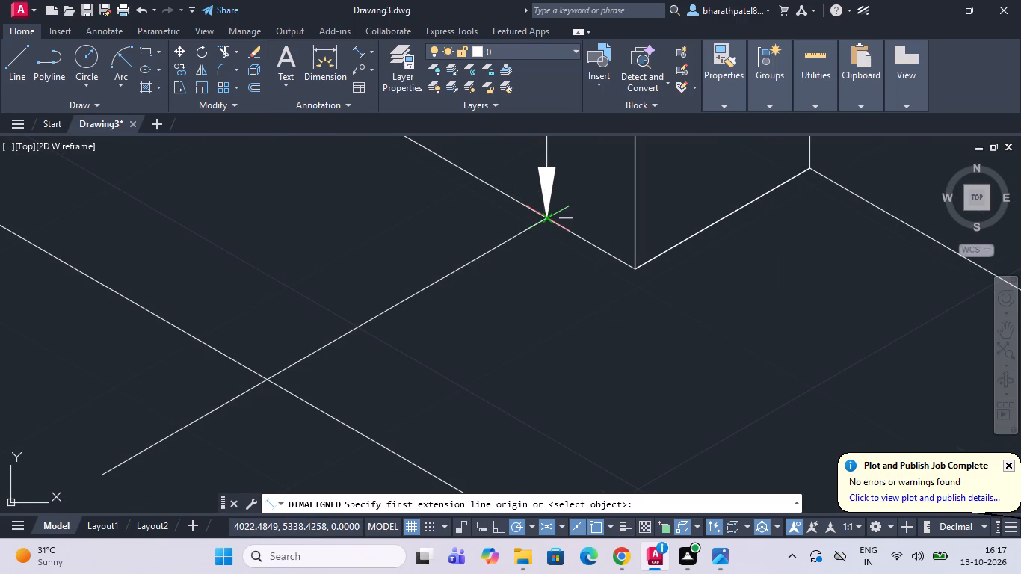
left_click(543, 223)
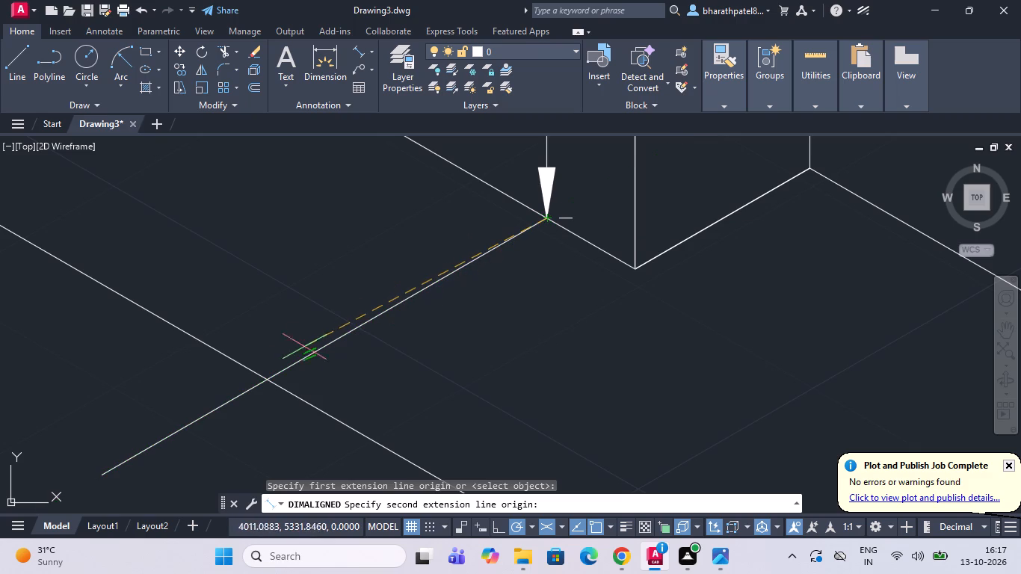
left_click(269, 381)
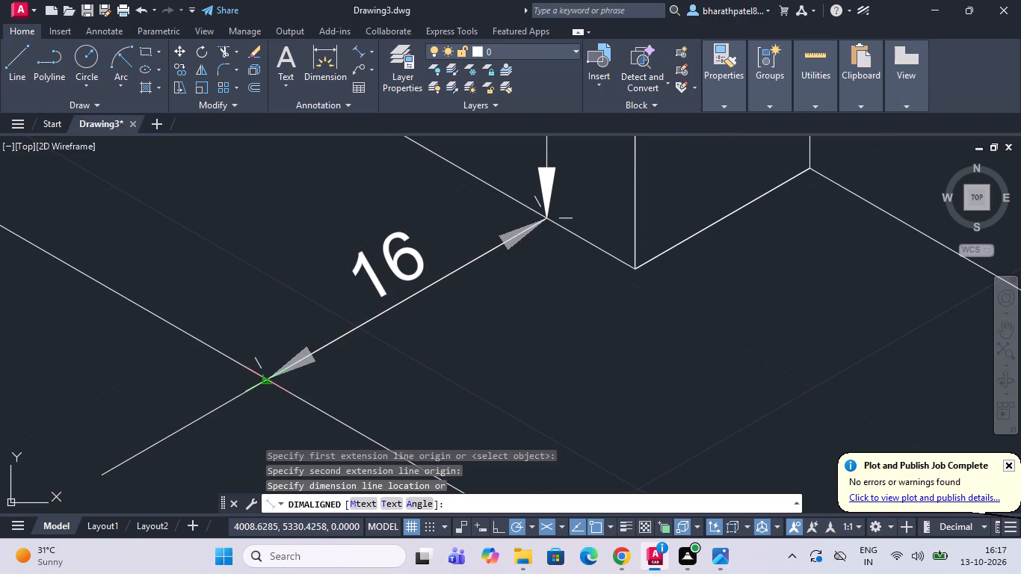
left_click(271, 381)
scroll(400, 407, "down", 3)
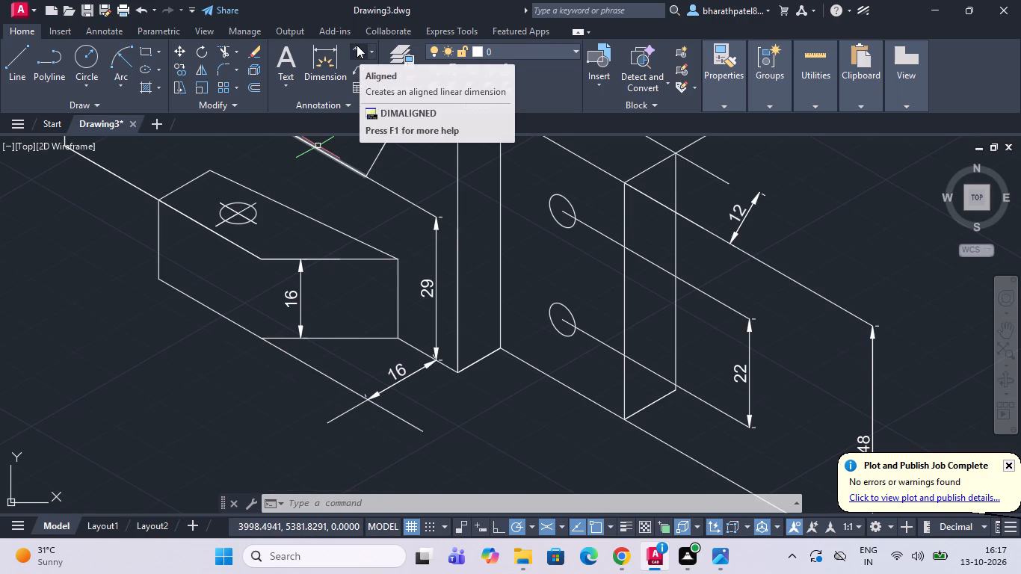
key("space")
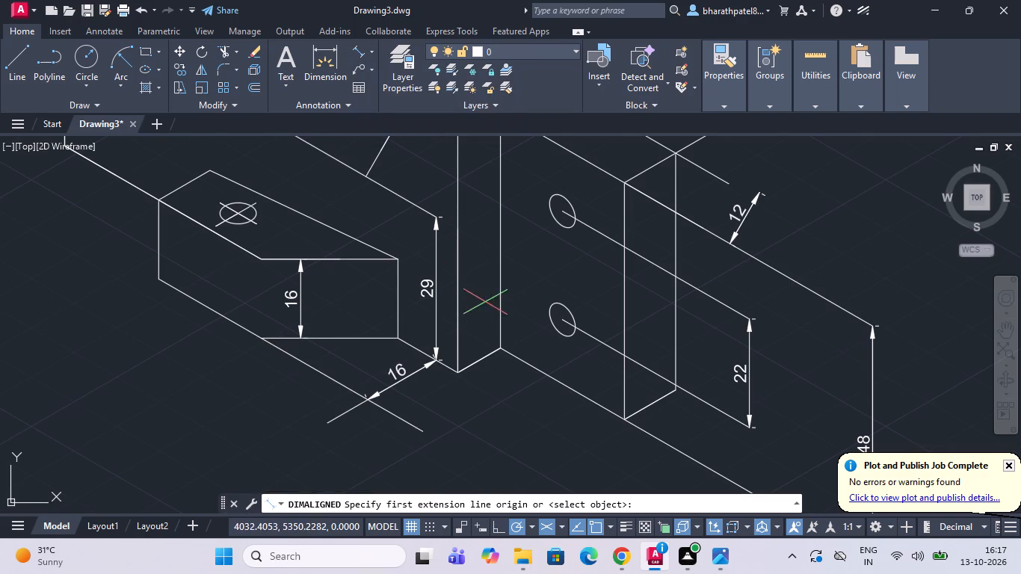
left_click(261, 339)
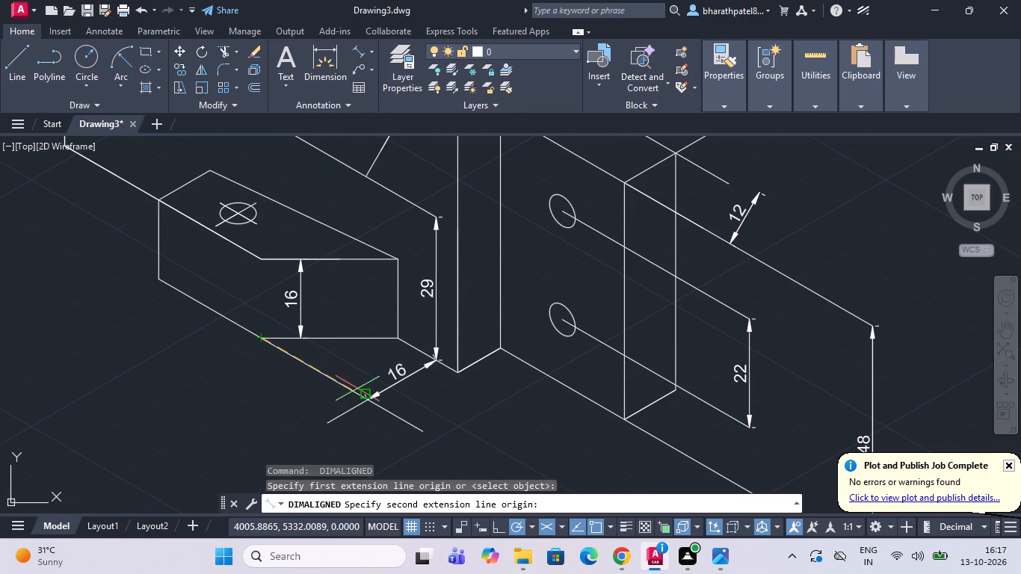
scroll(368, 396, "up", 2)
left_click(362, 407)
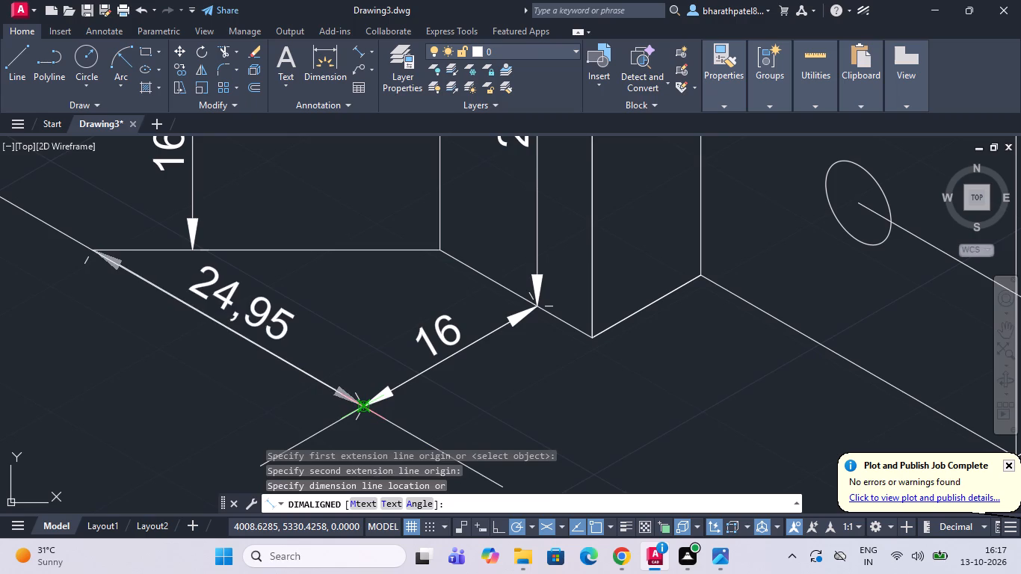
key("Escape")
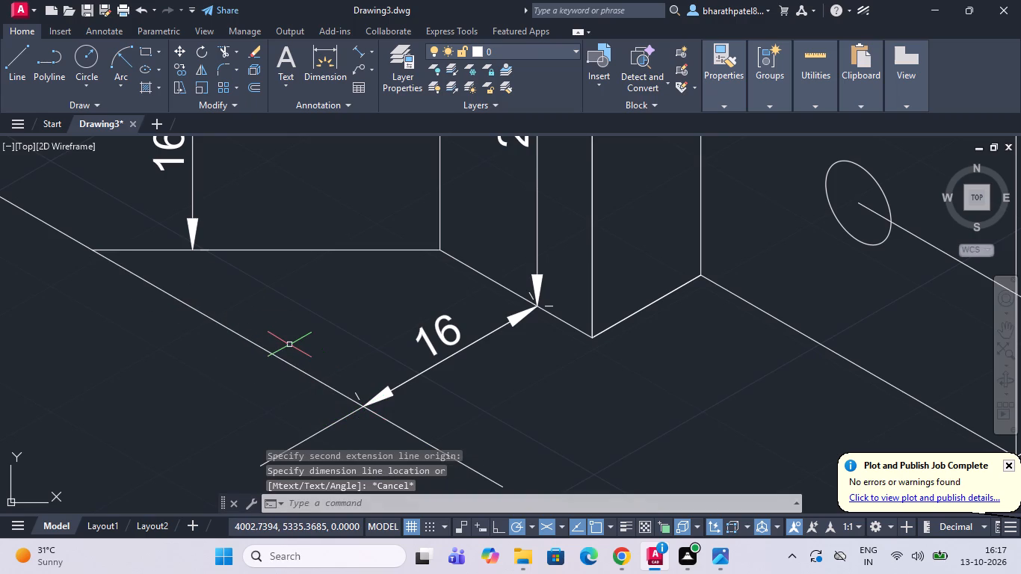
Draw an extension line at 210° from the adjoining block's lower corner beside the body, crossing the block's 330° extension line.
left_click_drag(9, 66, 82, 114)
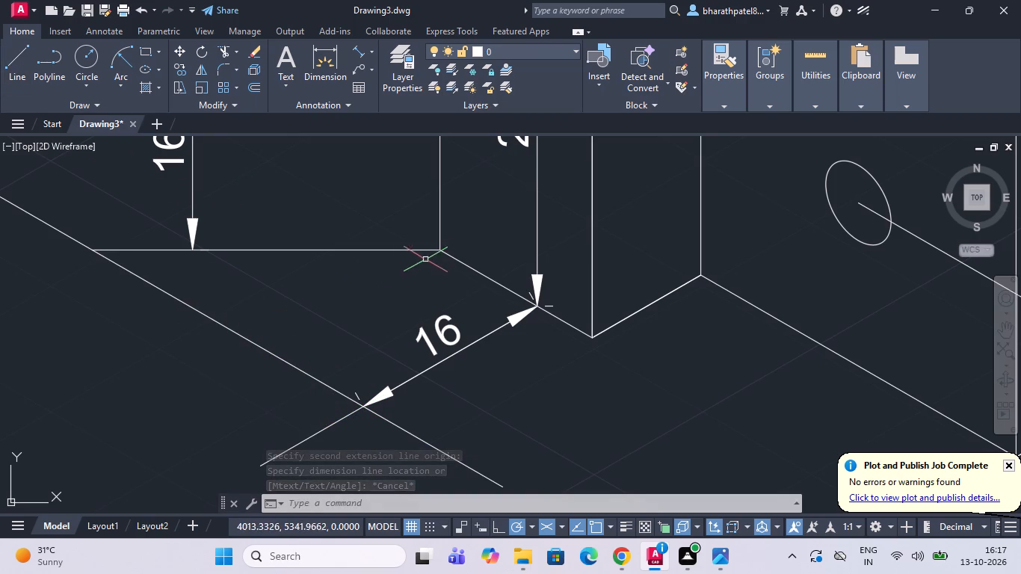
left_click(19, 70)
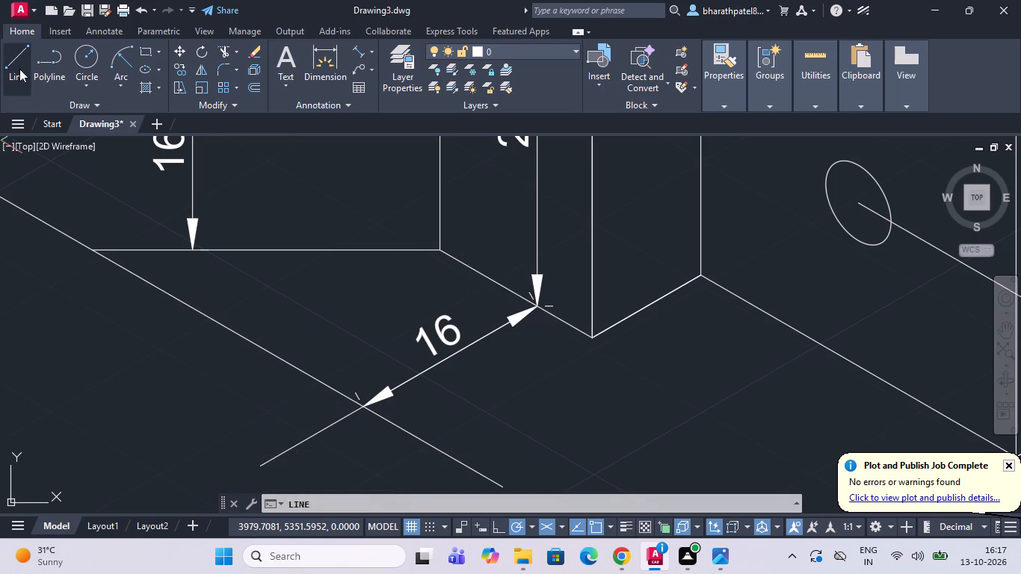
left_click(437, 251)
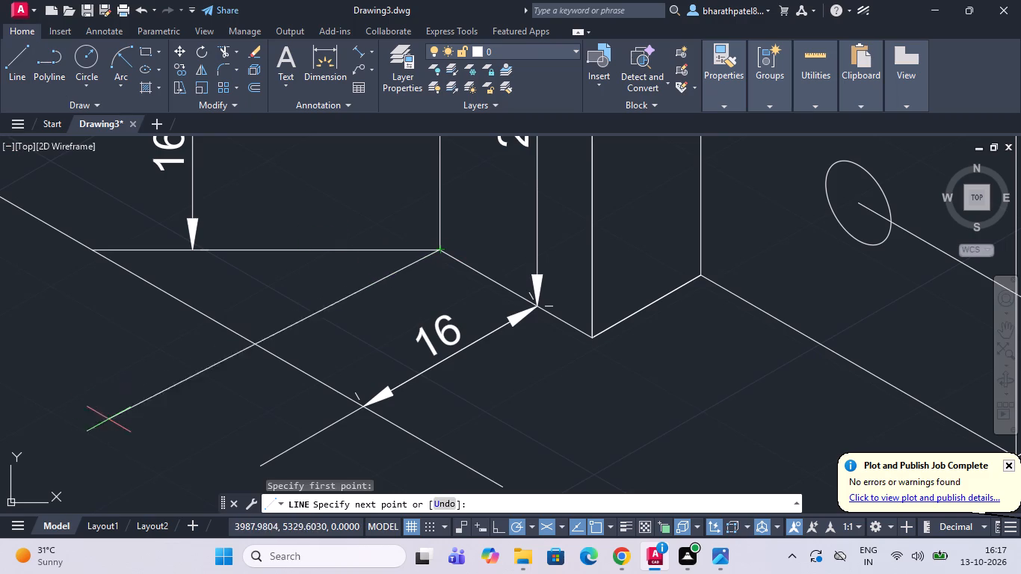
left_click(131, 433)
key("Escape")
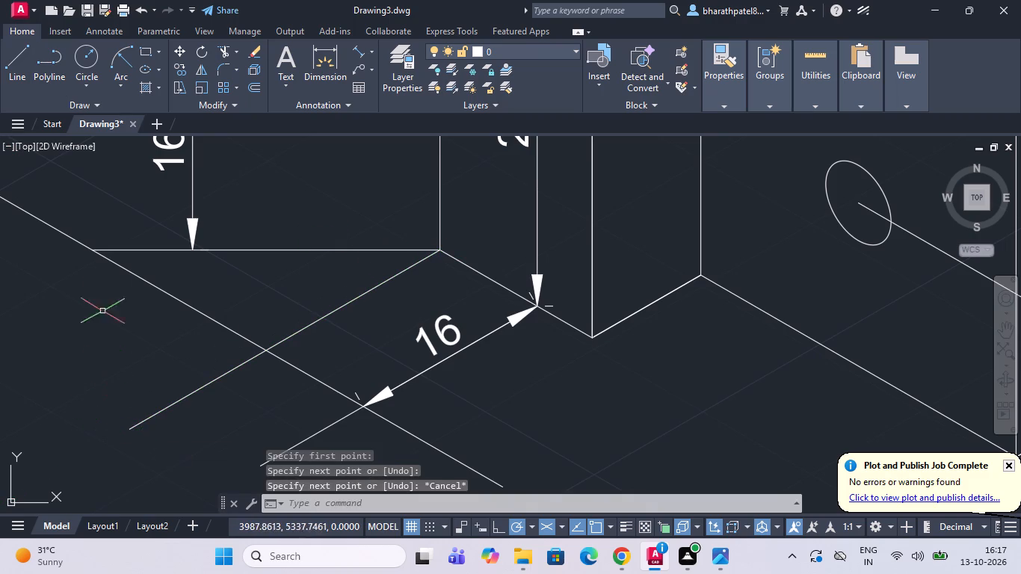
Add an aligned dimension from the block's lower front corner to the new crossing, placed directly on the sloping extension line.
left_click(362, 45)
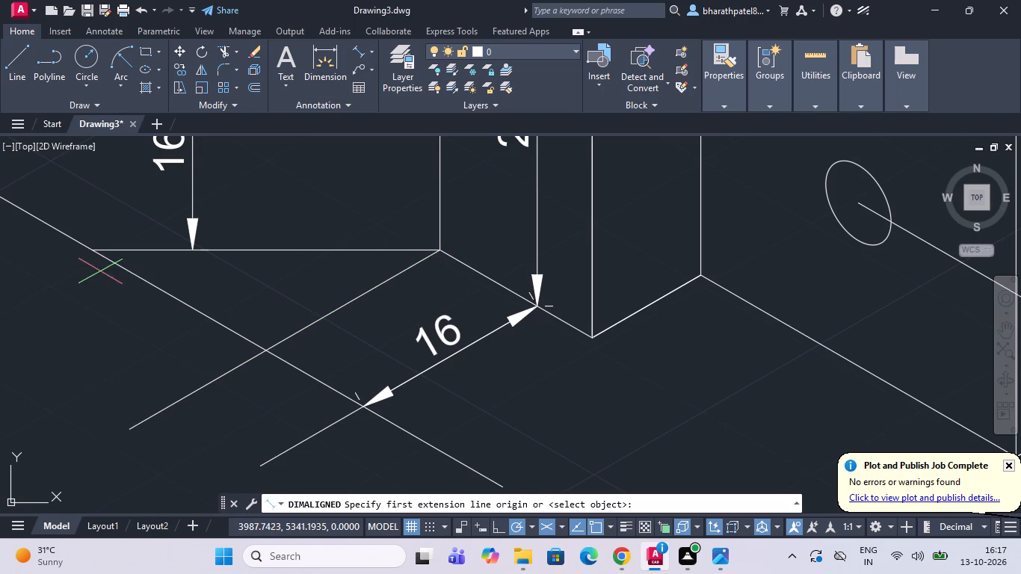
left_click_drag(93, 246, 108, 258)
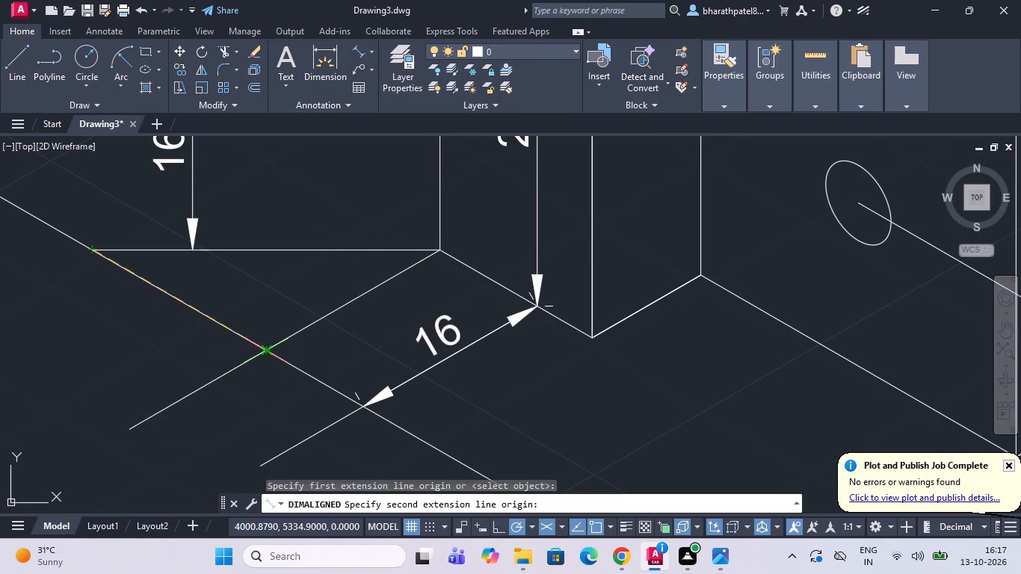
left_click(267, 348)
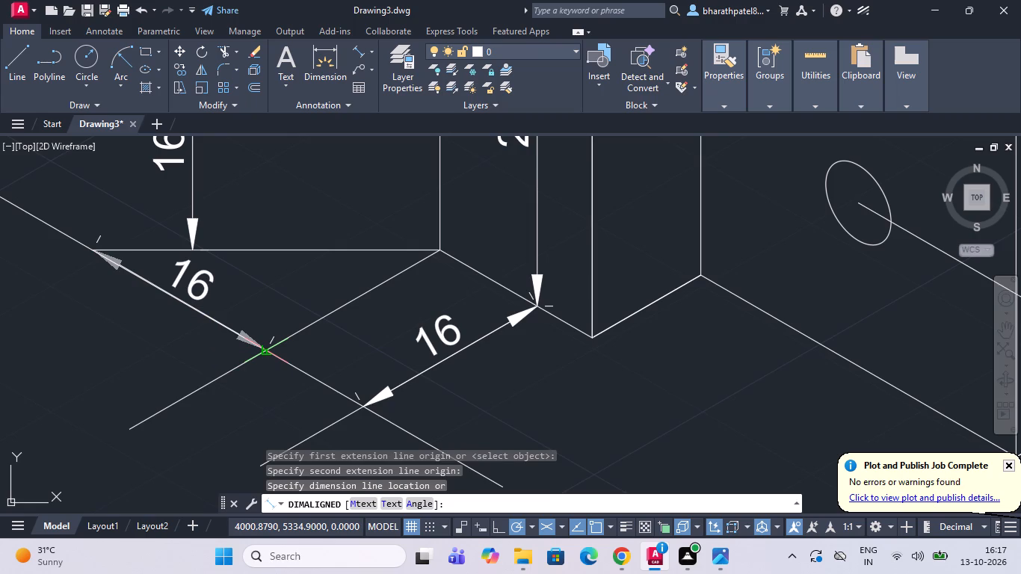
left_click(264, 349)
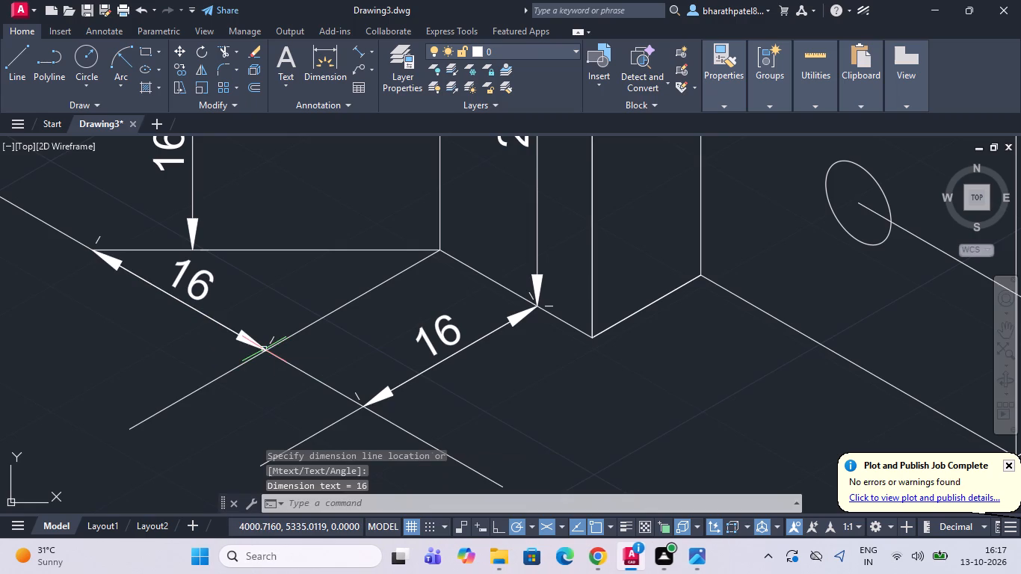
Trim the ends of the helper and extension lines that overrun their crossings below the adjoining block.
left_click_drag(221, 50, 221, 60)
left_click_drag(136, 389, 247, 425)
left_click_drag(249, 422, 306, 460)
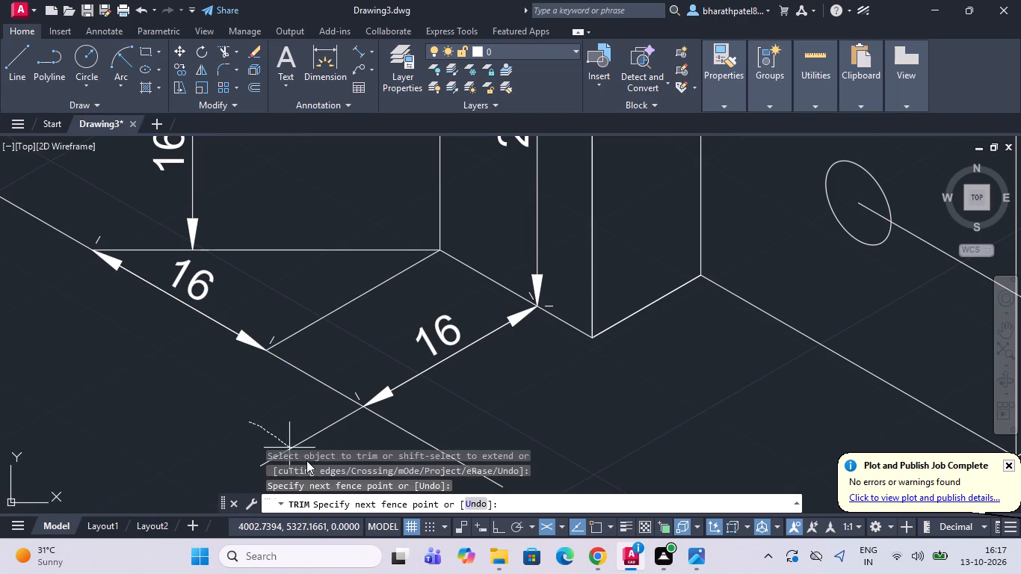
left_click_drag(306, 460, 309, 460)
left_click_drag(453, 420, 395, 445)
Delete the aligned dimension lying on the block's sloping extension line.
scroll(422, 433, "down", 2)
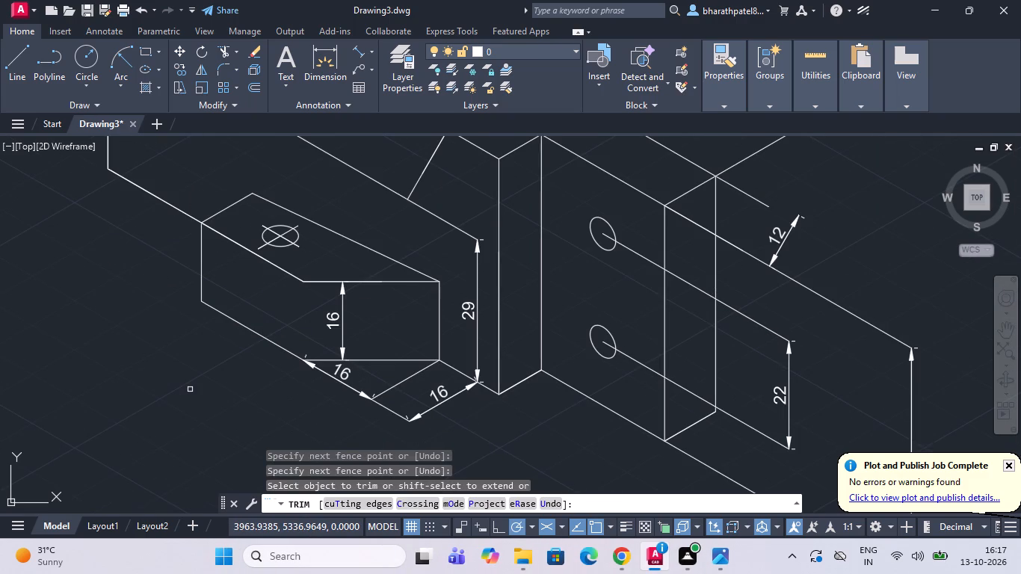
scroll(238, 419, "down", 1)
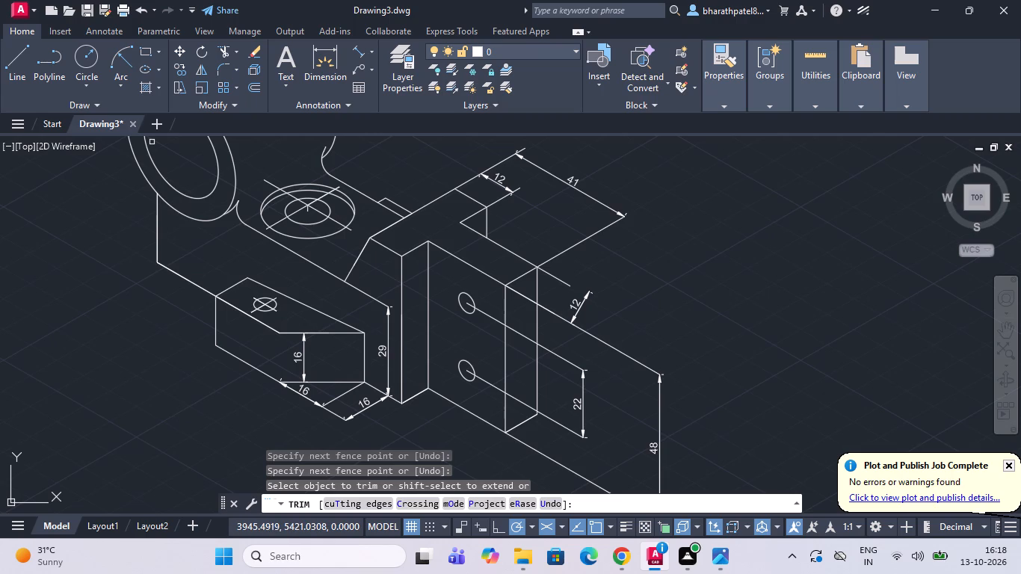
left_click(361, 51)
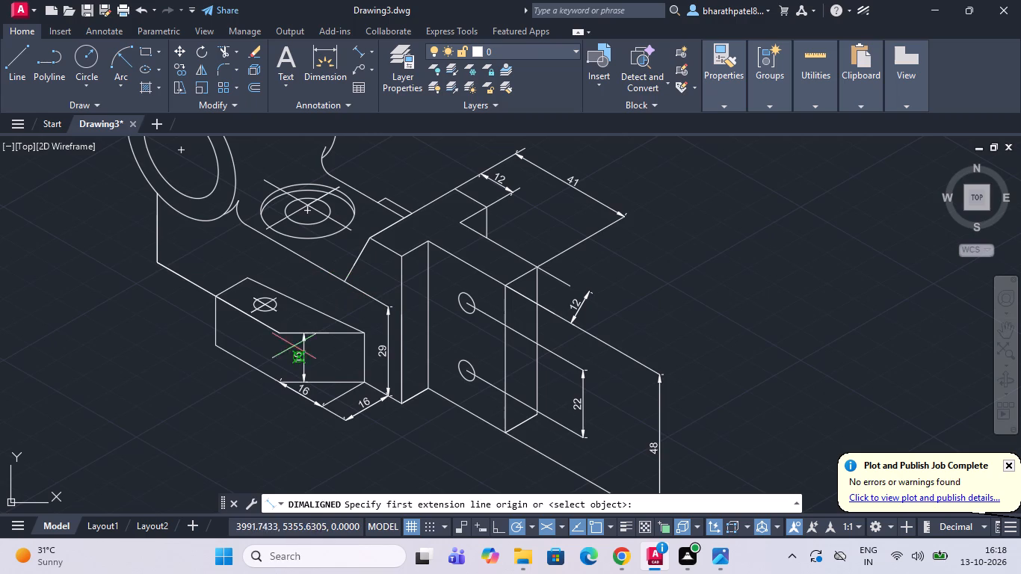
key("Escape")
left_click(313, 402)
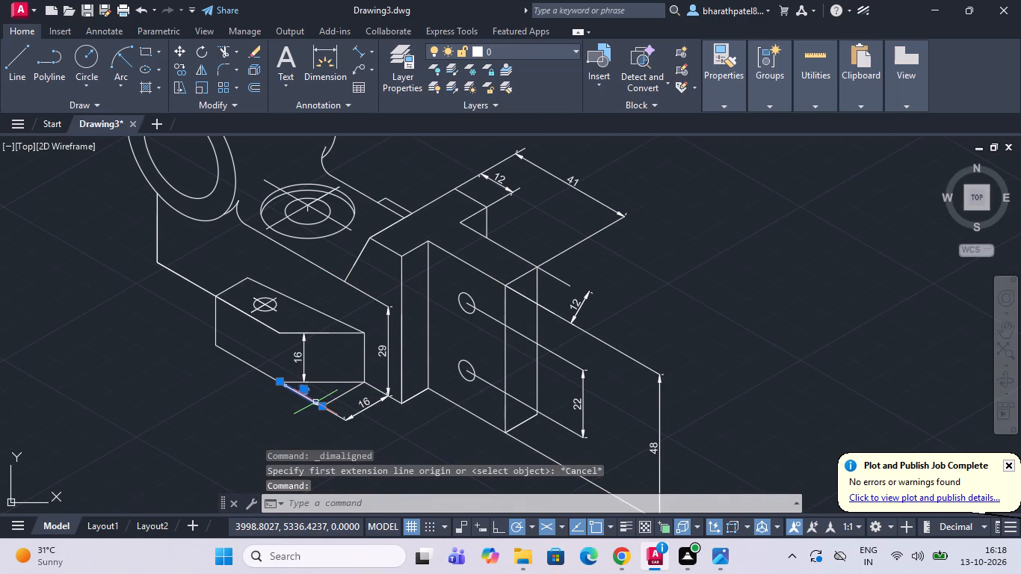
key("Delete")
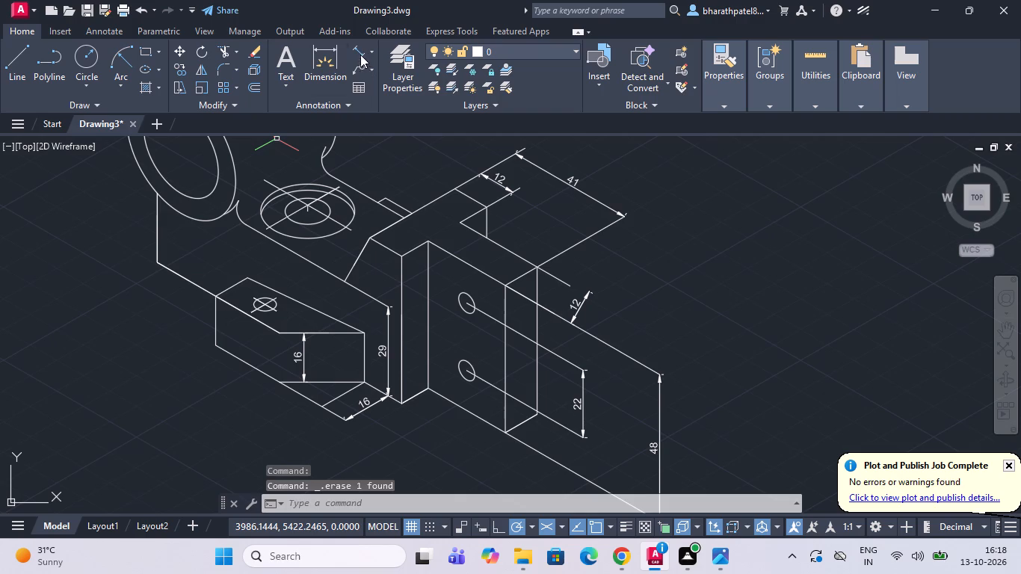
From the block's rear lower corner, draw a line about 12 units at 210°, continuing about 56 units at 330° parallel to the bottom edge.
left_click(11, 52)
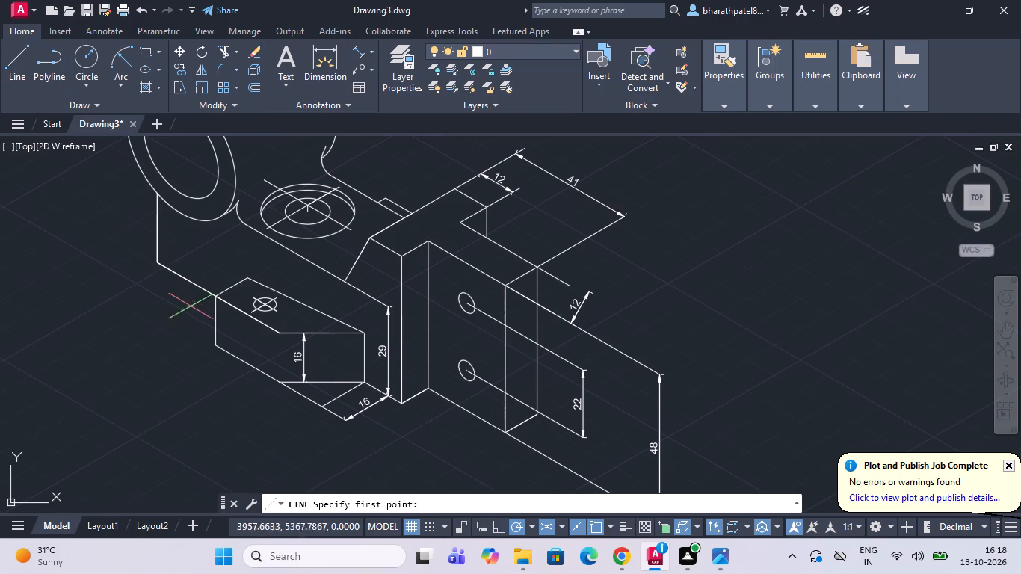
left_click(216, 350)
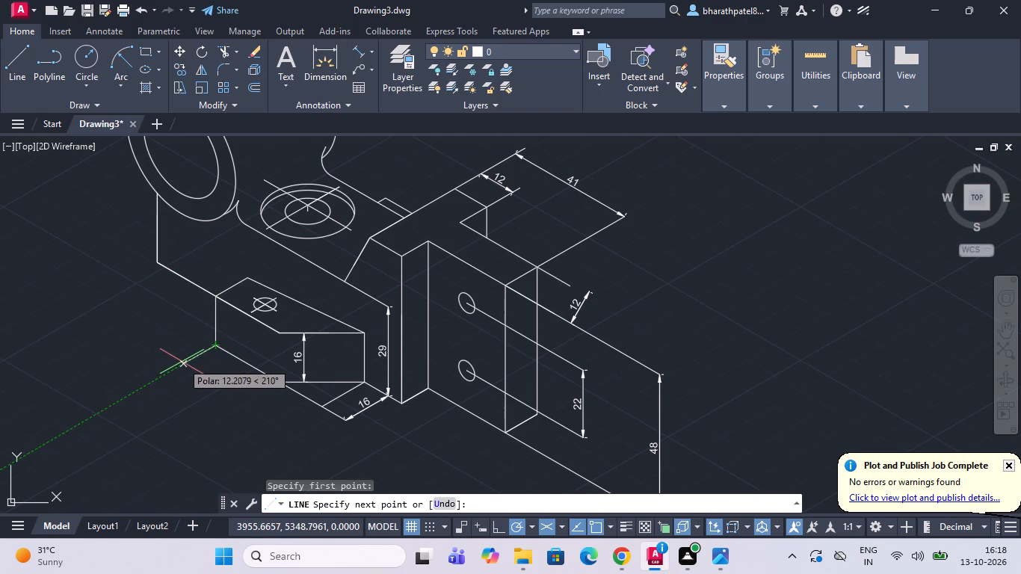
left_click(182, 361)
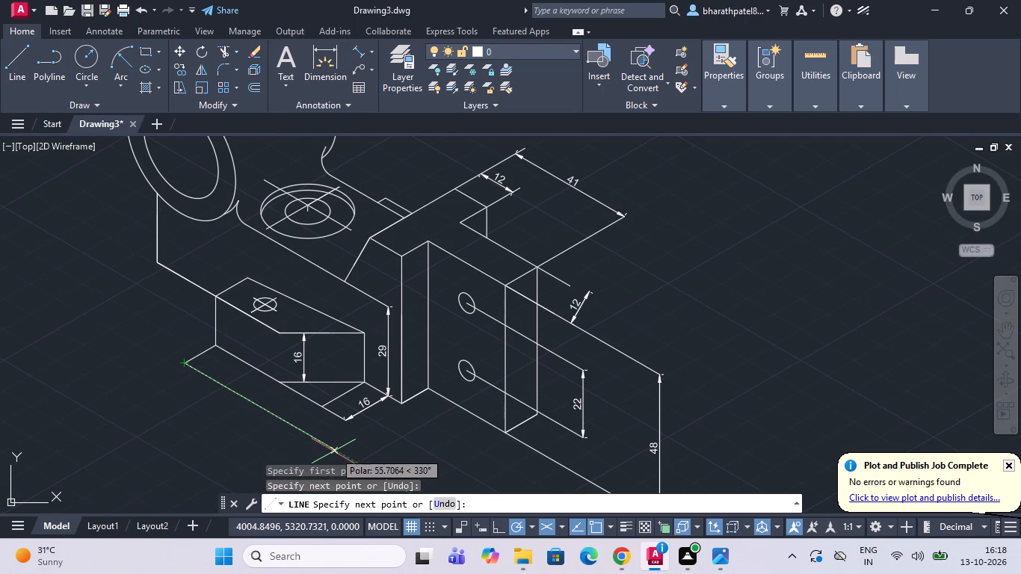
left_click(337, 453)
key("Escape")
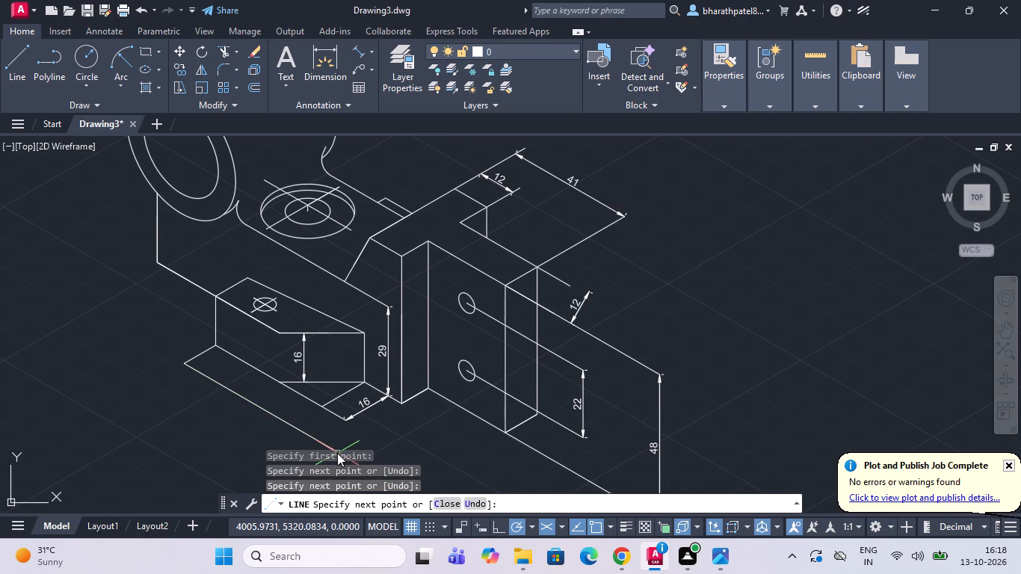
Draw an extension line at 210° from the block's lower front corner, crossing the offset parallel line.
left_click(18, 59)
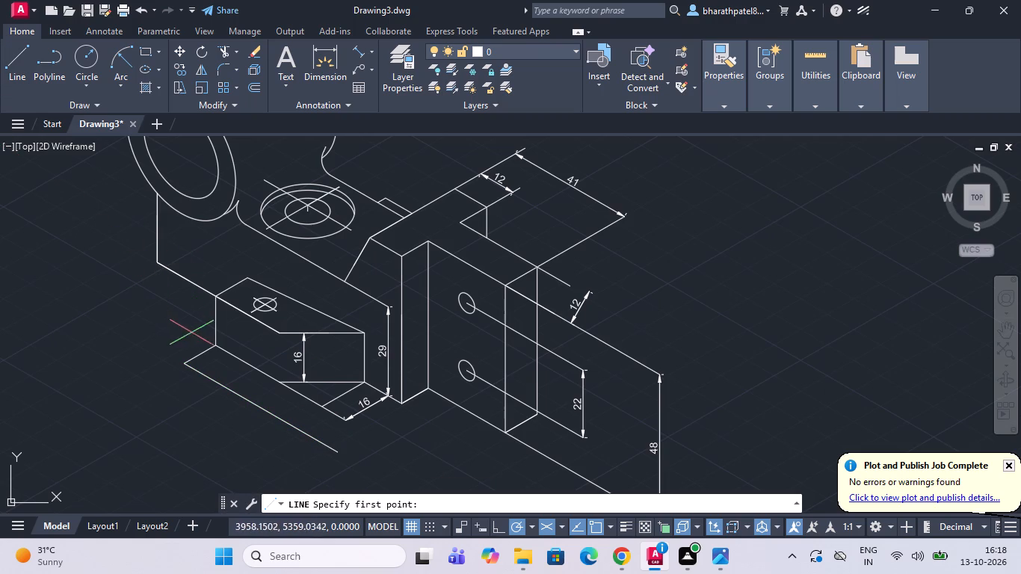
left_click(282, 383)
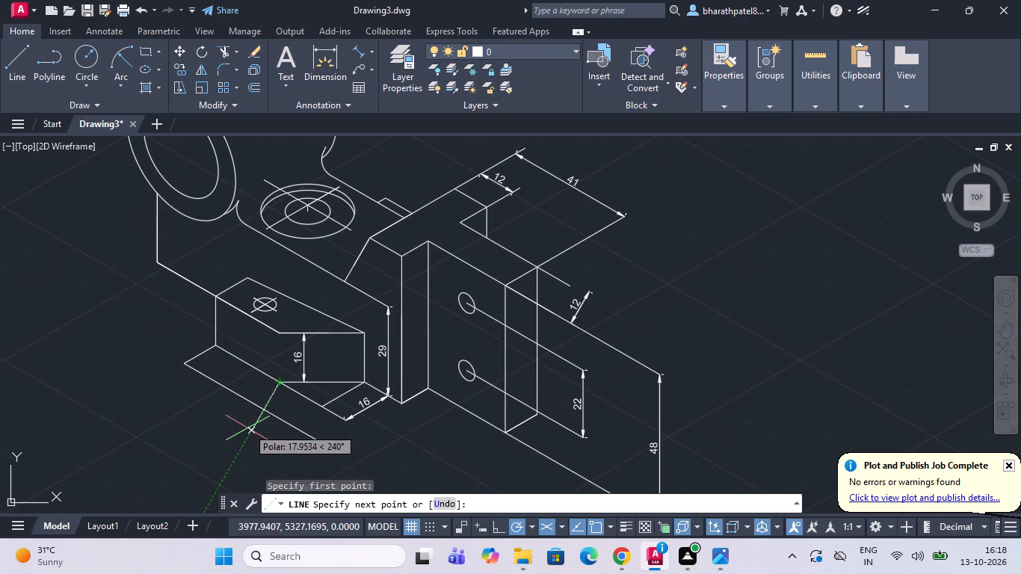
left_click(223, 414)
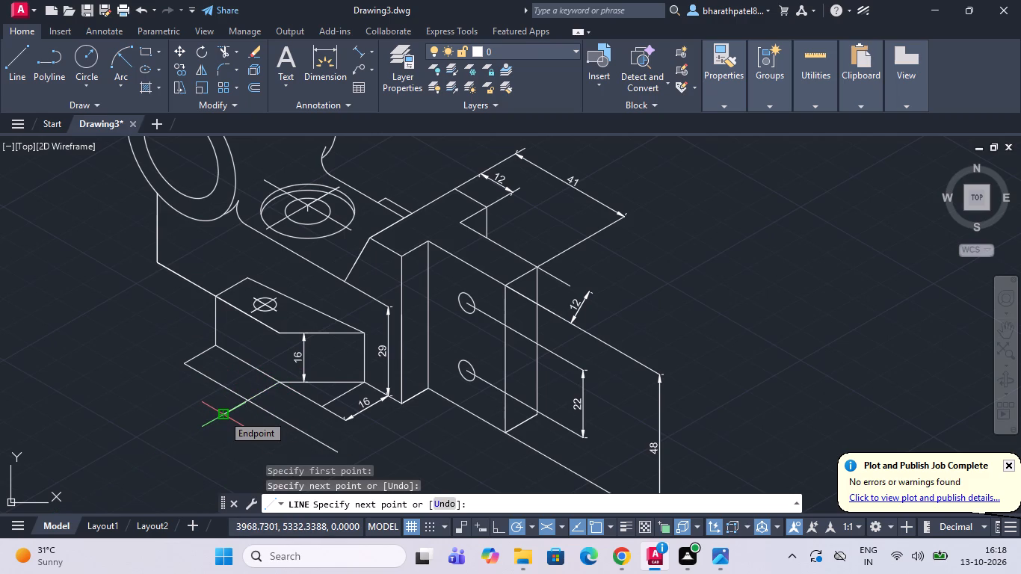
key("Escape")
Draw an extension line about 23 units long at 210° from the trimmed extension line's crossing, passing over the offset parallel line.
left_click(8, 58)
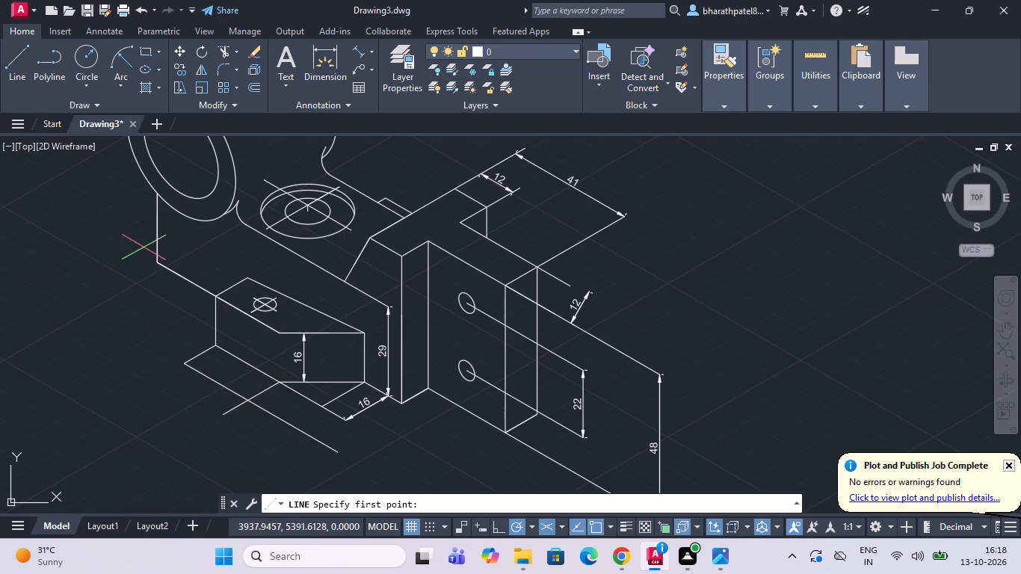
left_click(318, 410)
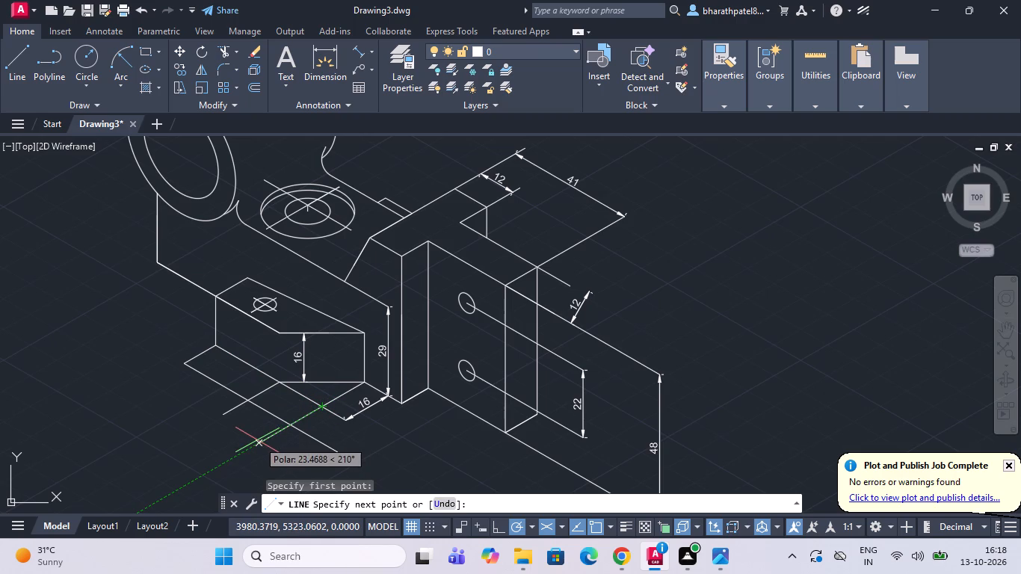
left_click(260, 439)
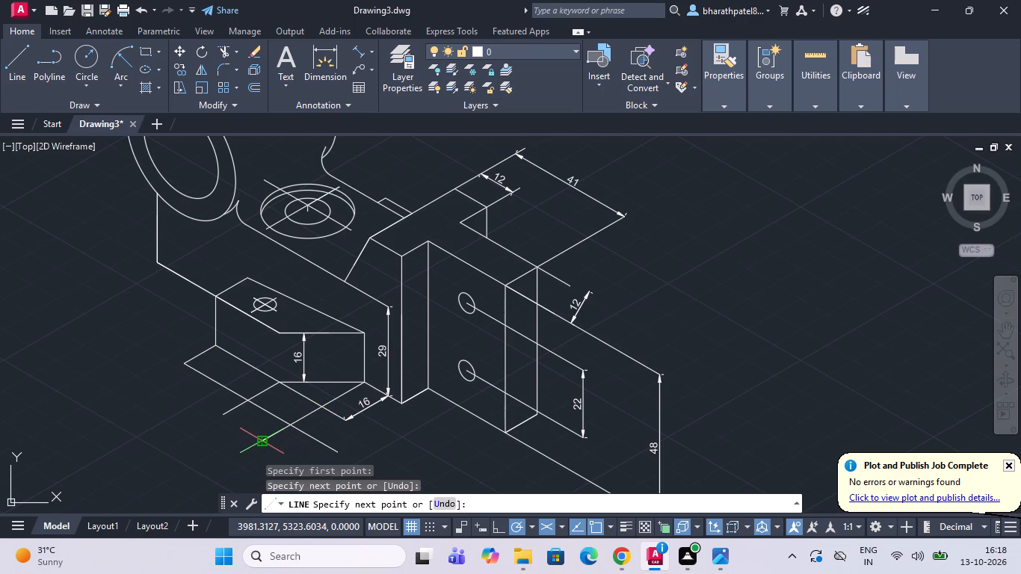
key("Escape")
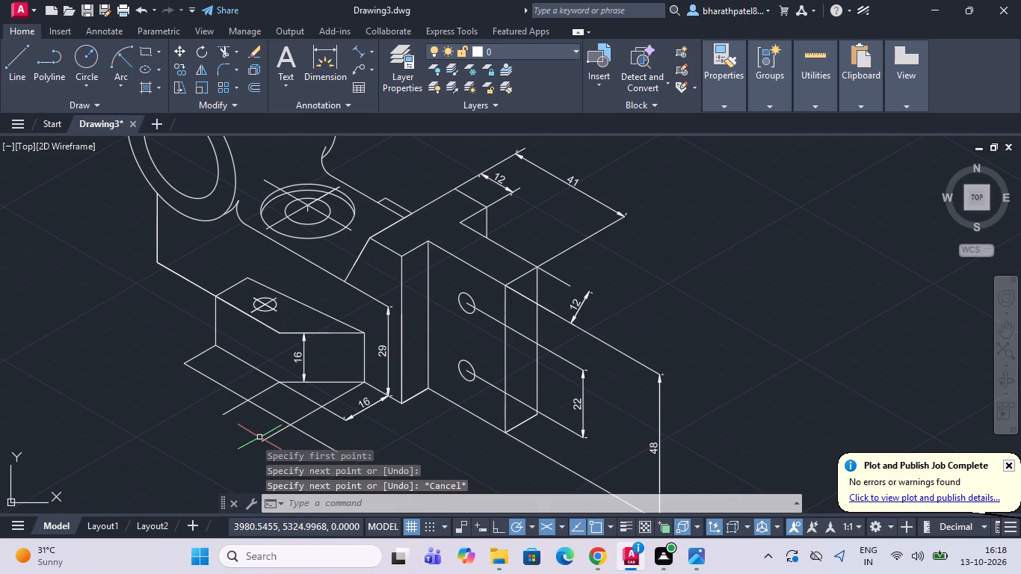
Draw a long extension line at 210° from the body's lower corner below the large cylinder.
scroll(238, 434, "down", 1)
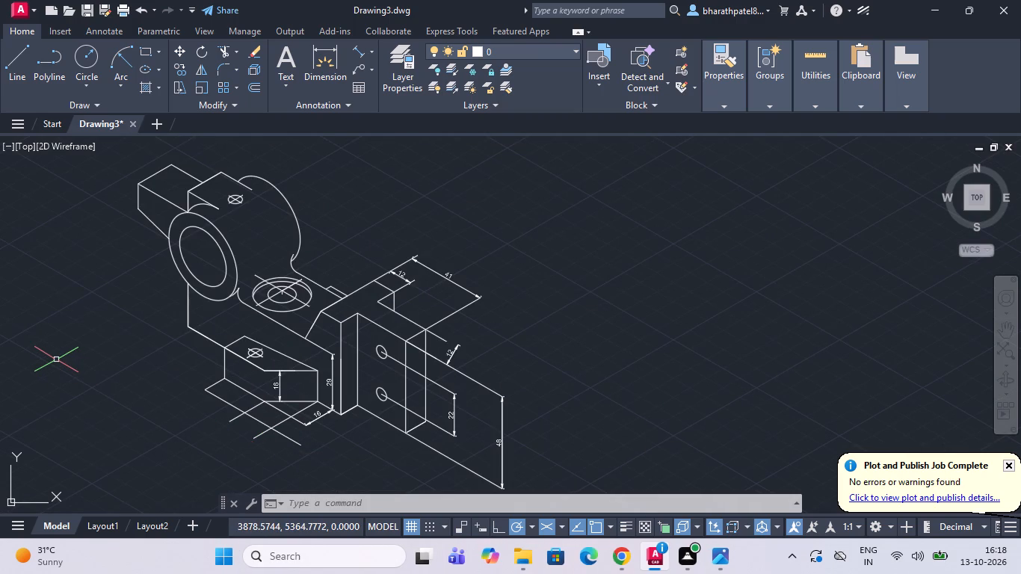
left_click(11, 62)
scroll(194, 380, "down", 1)
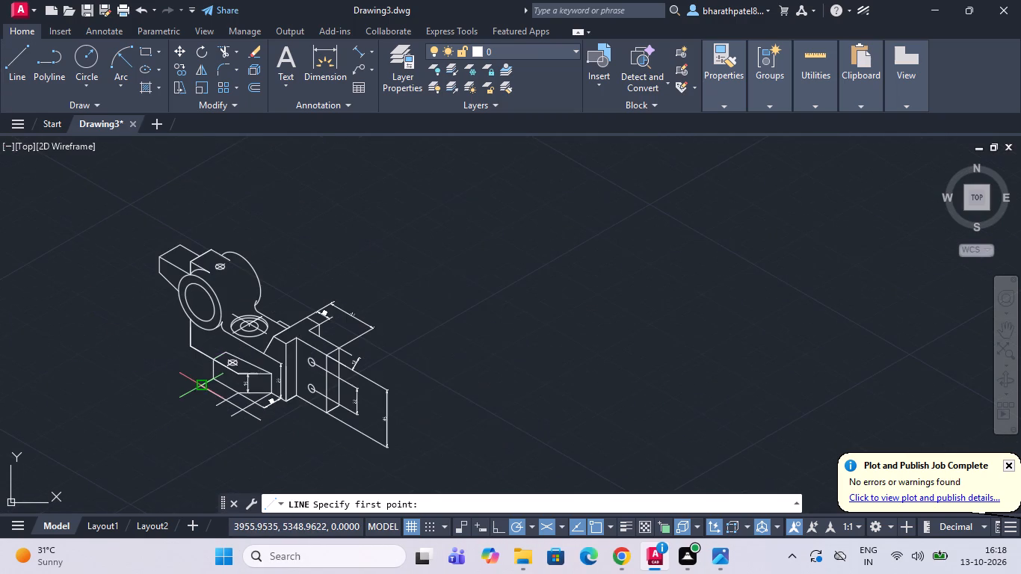
scroll(198, 374, "up", 1)
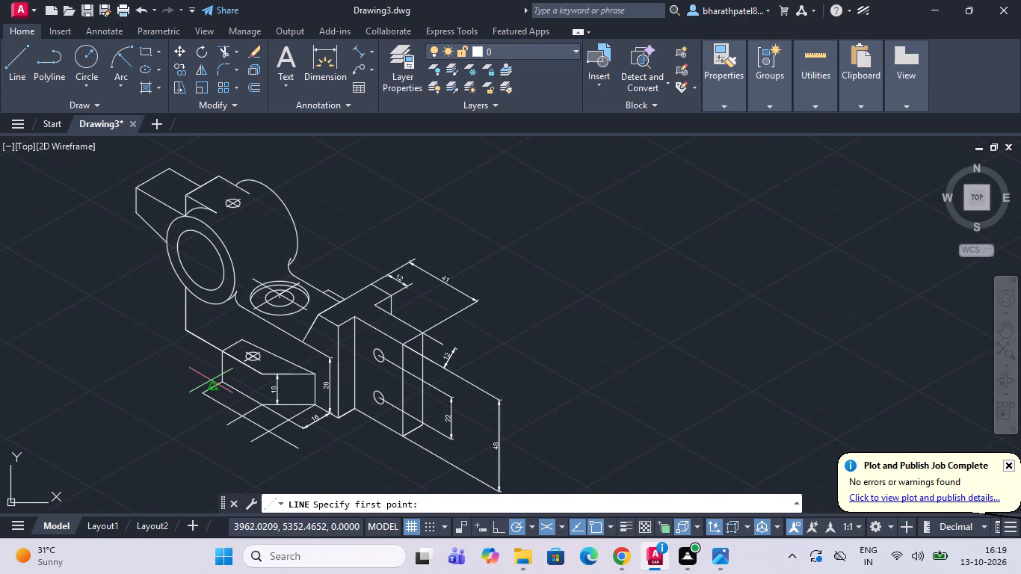
left_click(185, 333)
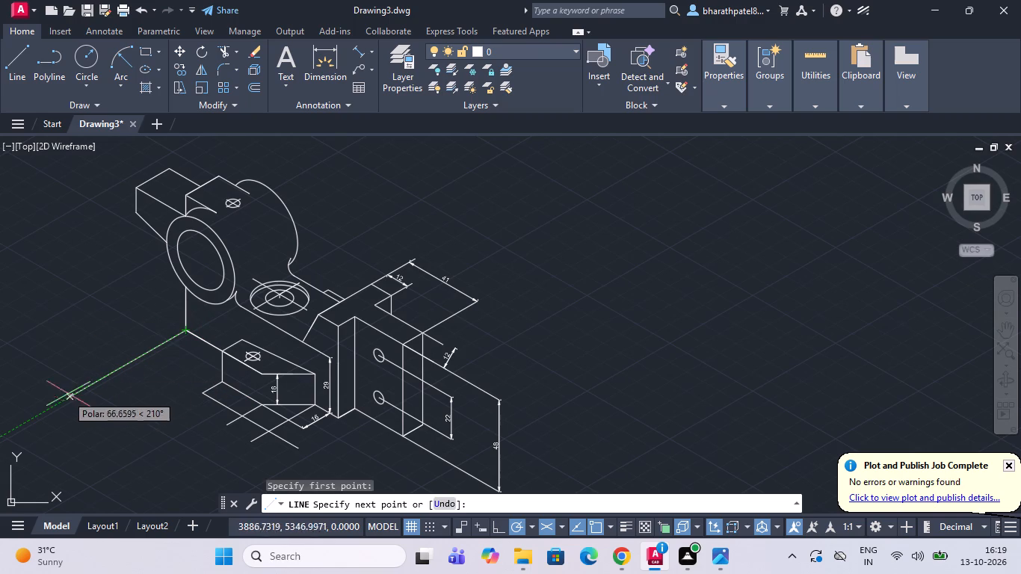
left_click(48, 412)
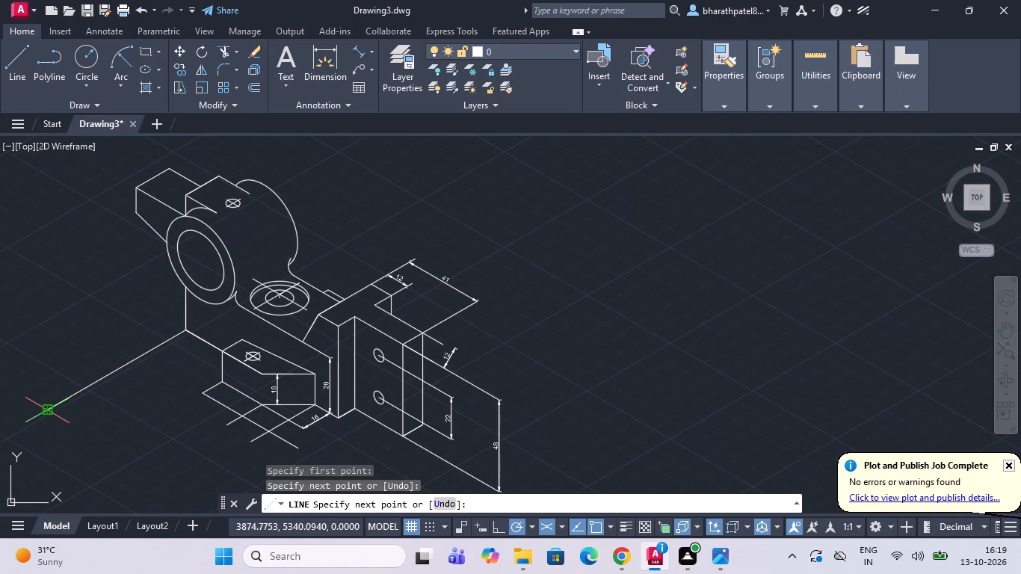
key("Escape")
From the same lower corner, draw a line 12 units along the body's bottom edge, continuing at 210° as a second extension line.
left_click(13, 66)
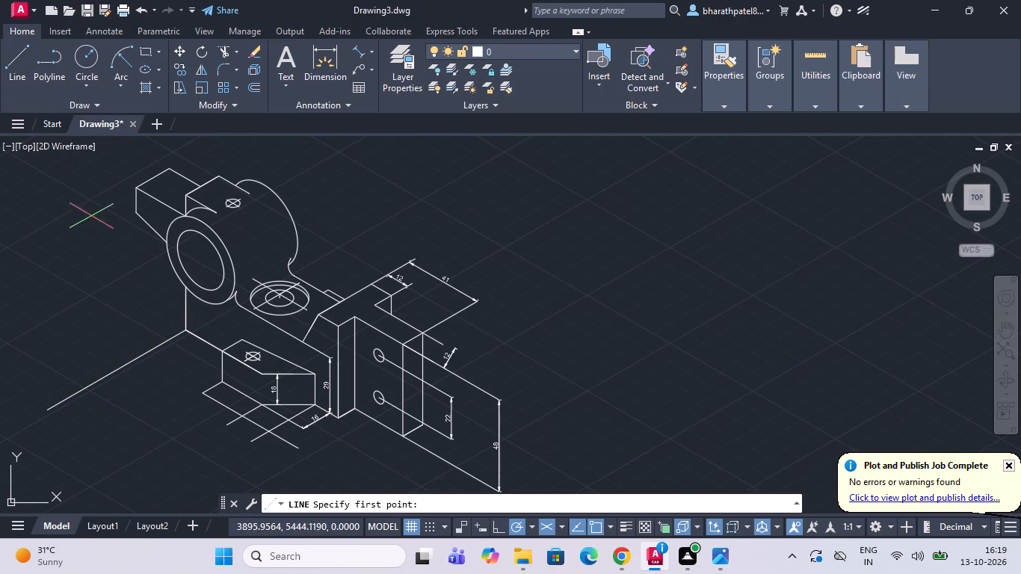
left_click(182, 328)
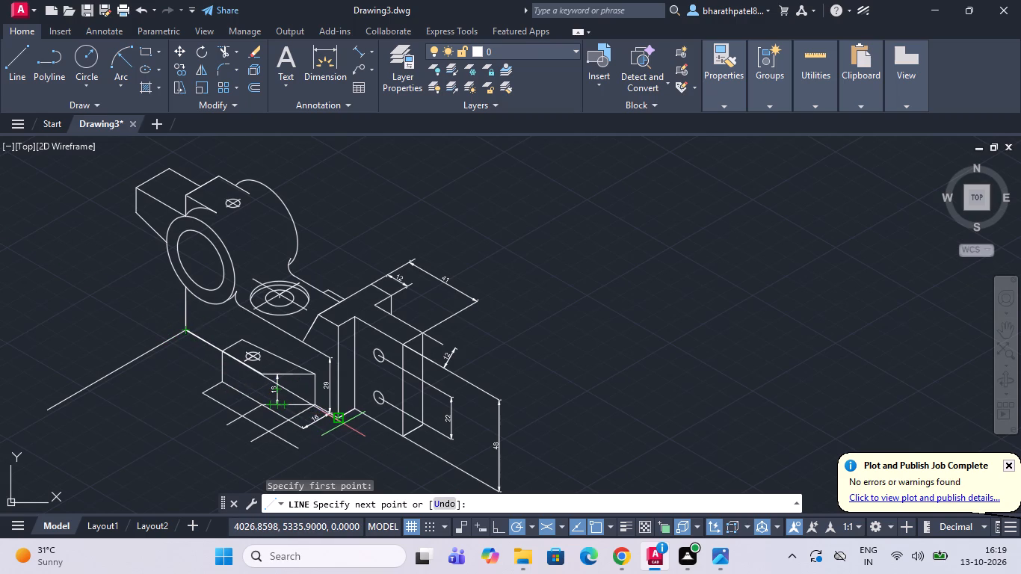
type("12")
key("Return")
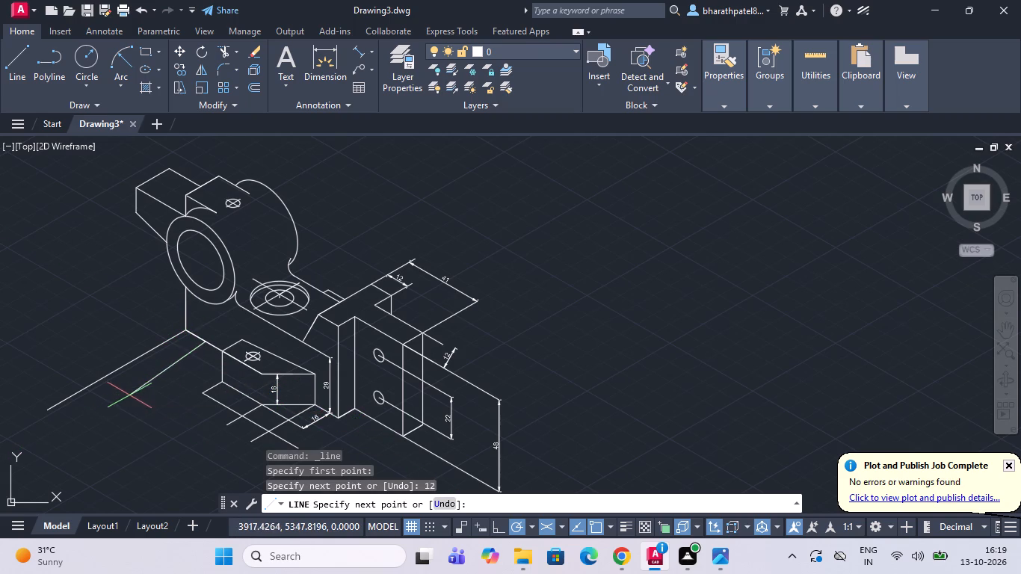
scroll(137, 395, "up", 2)
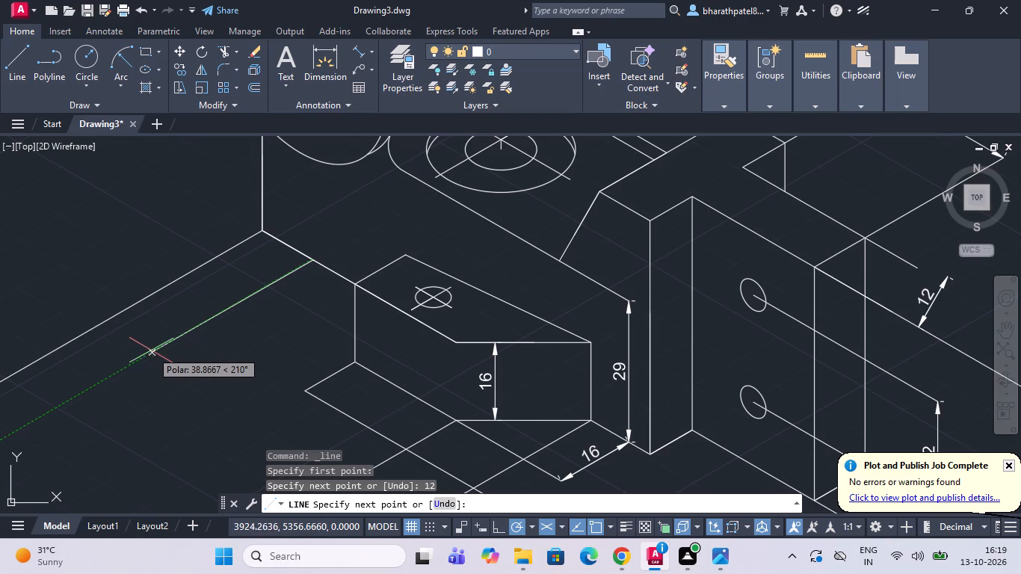
left_click(171, 348)
key("Escape")
Draw a line from the rear end of the block's offset parallel line, continuing its direction backward across both body extension lines.
scroll(167, 348, "down", 2)
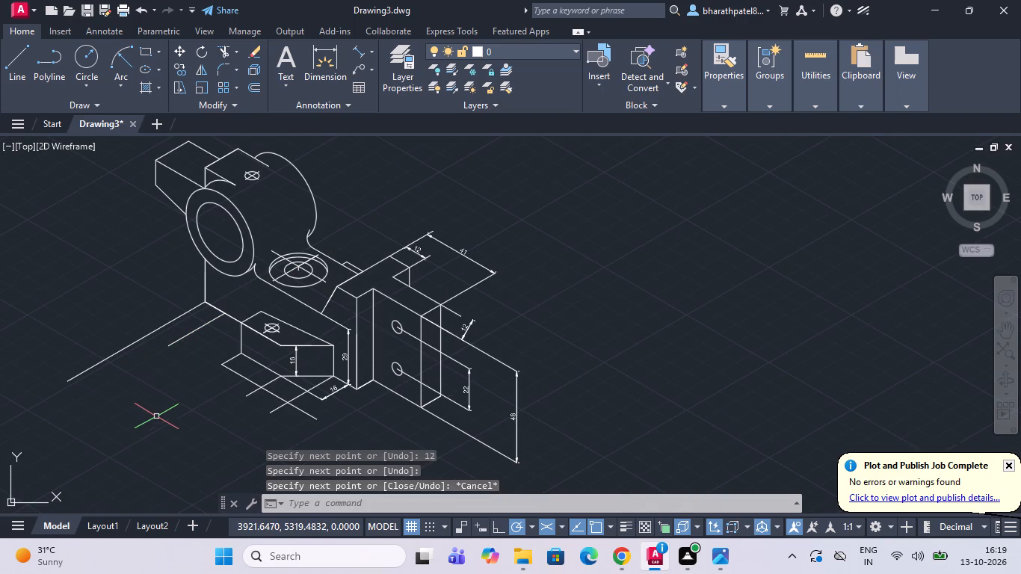
left_click_drag(14, 55, 34, 84)
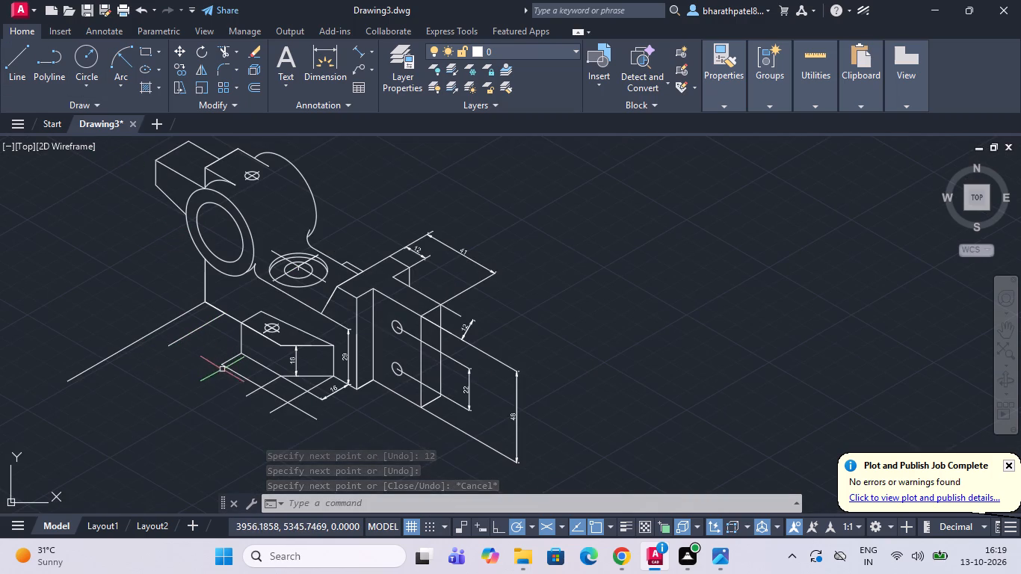
left_click(4, 66)
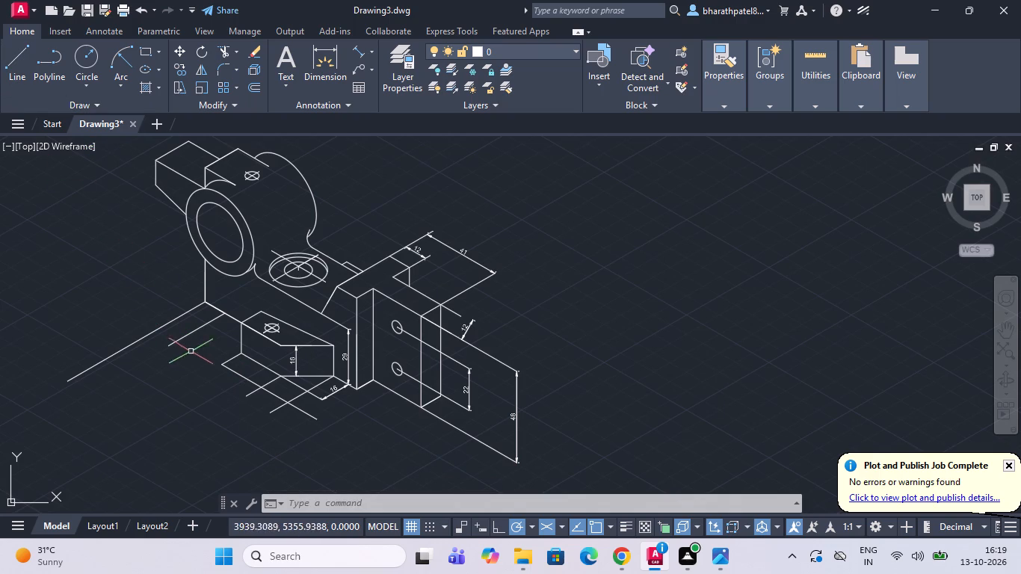
left_click(13, 65)
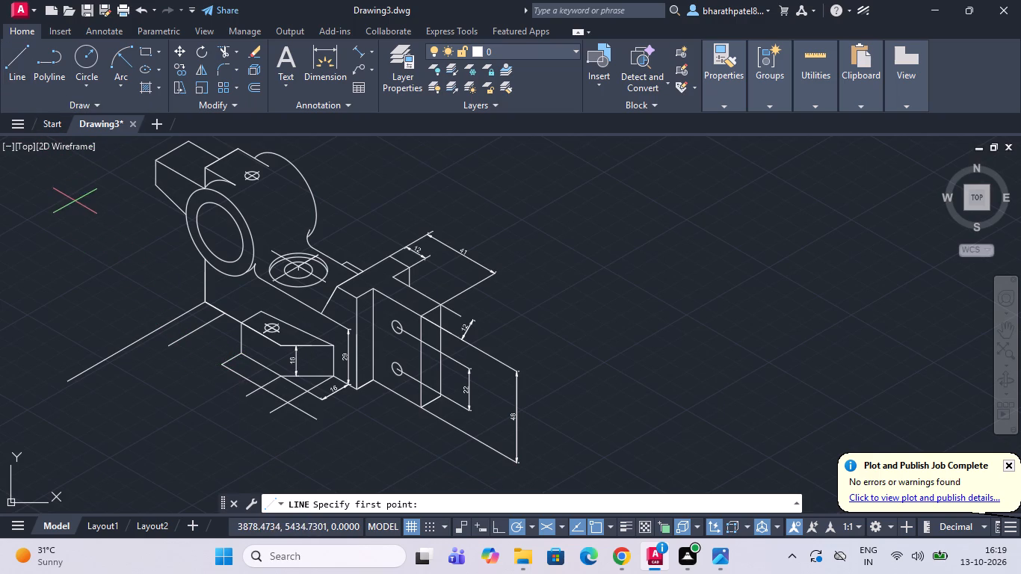
left_click(10, 69)
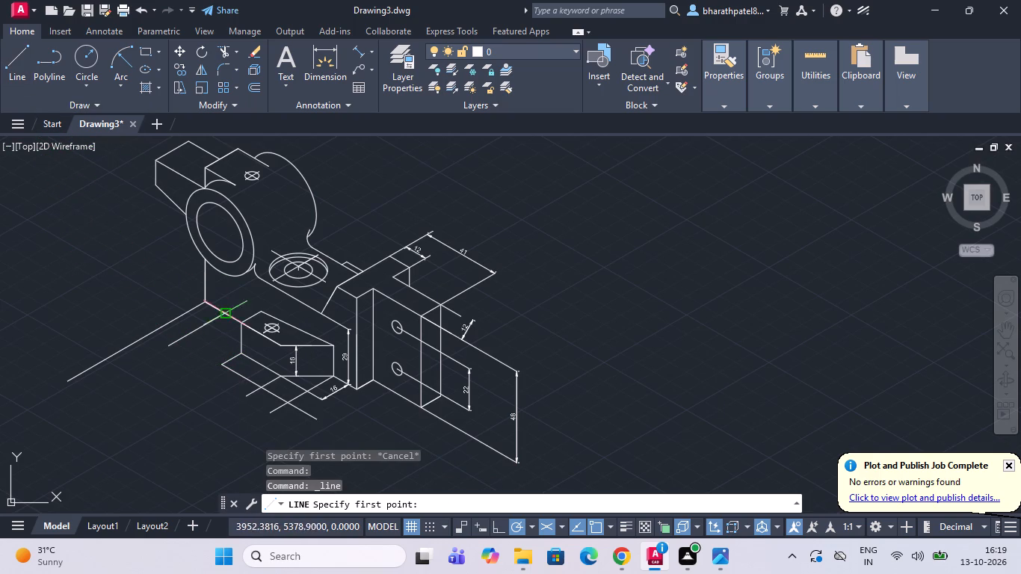
left_click_drag(224, 366, 215, 354)
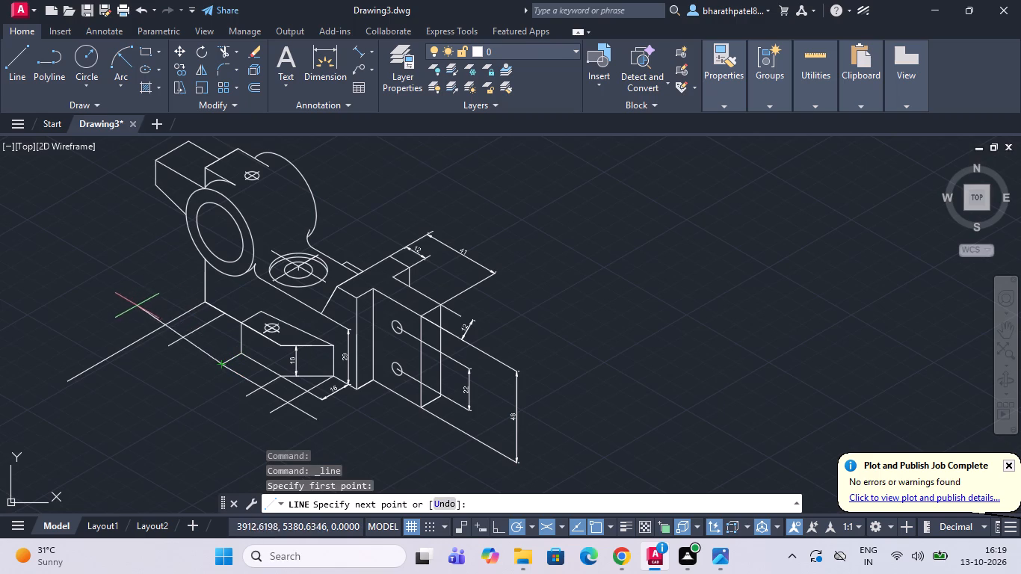
left_click(129, 312)
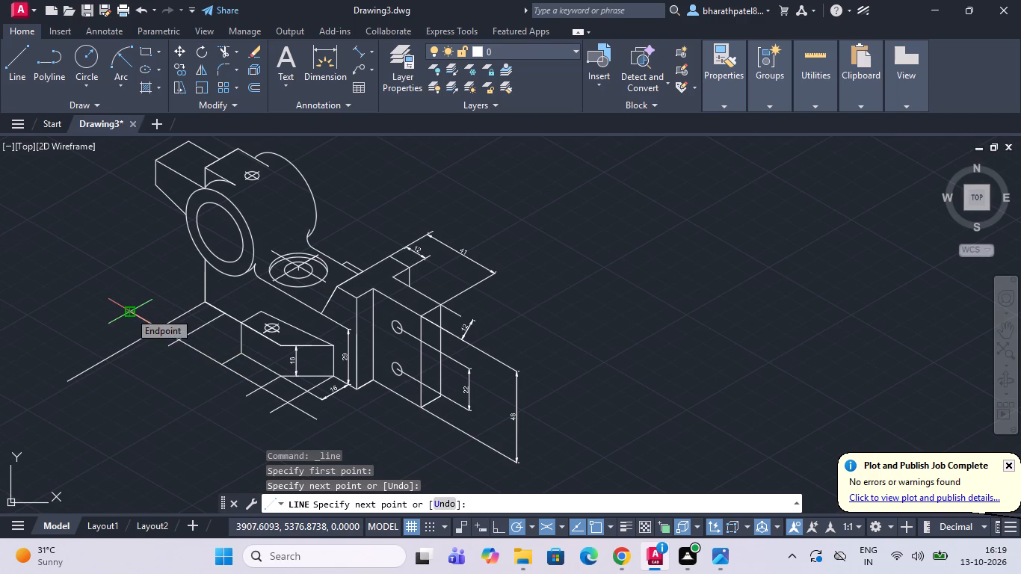
key("Escape")
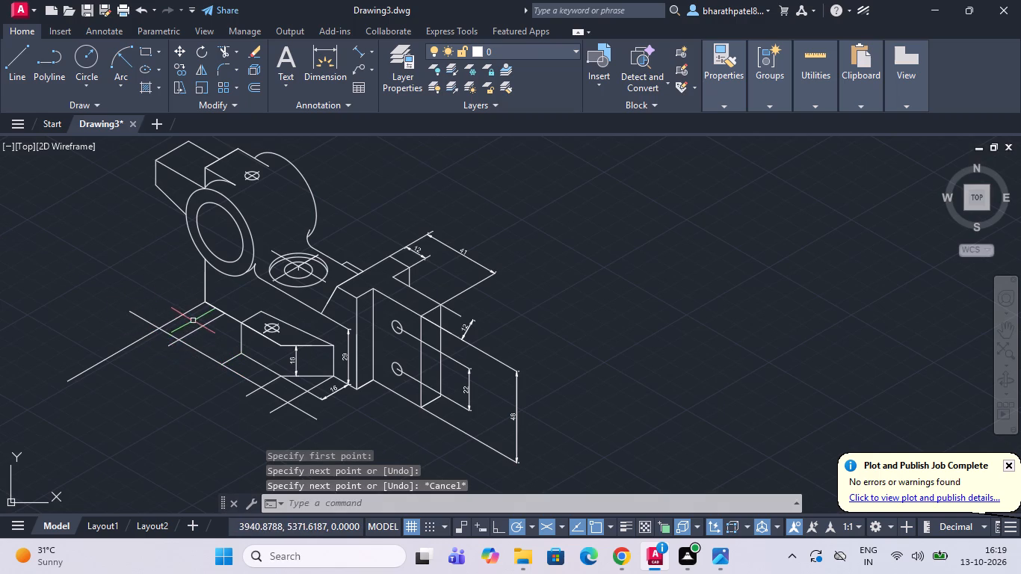
Add an aligned dimension on the offset line for the block's straight side, between its rear corner and the chamfer start.
left_click(15, 61)
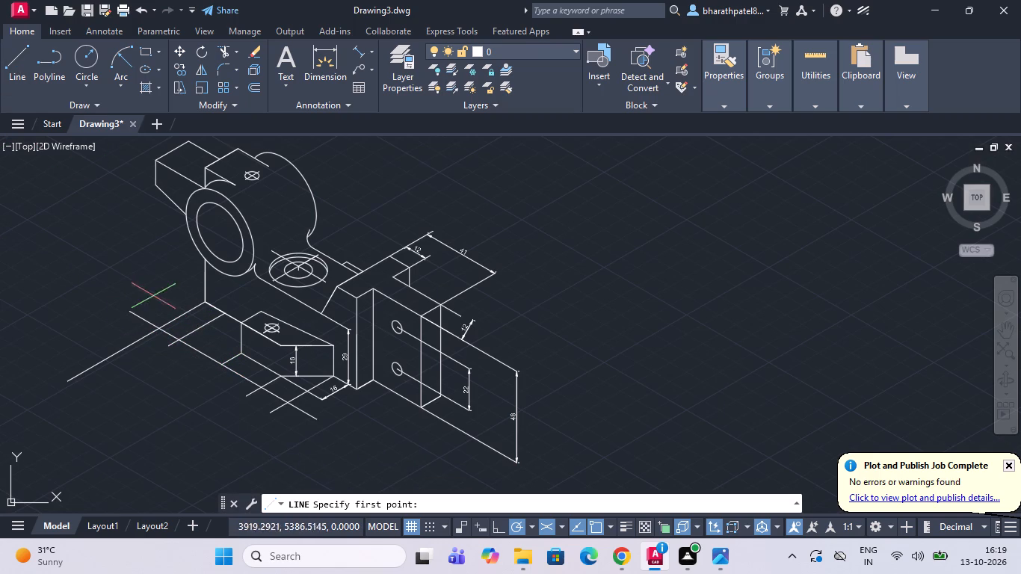
scroll(154, 297, "down", 1)
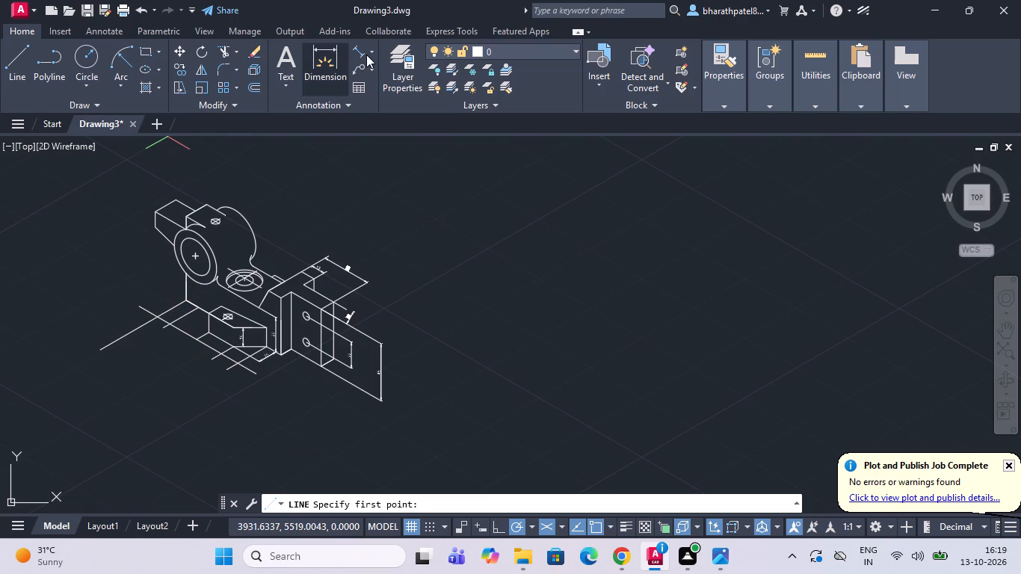
double_click(359, 50)
scroll(221, 323, "up", 3)
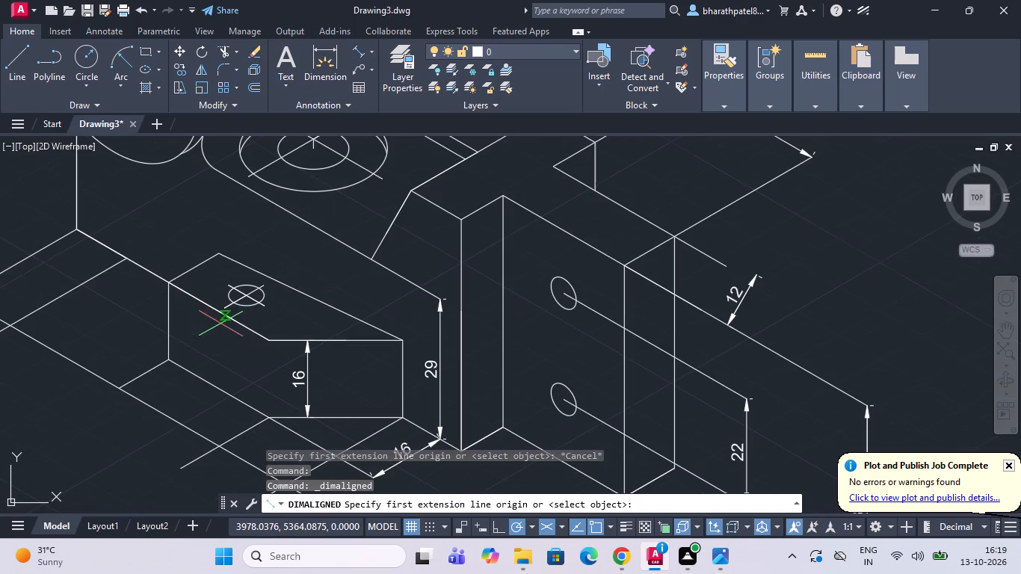
left_click(120, 392)
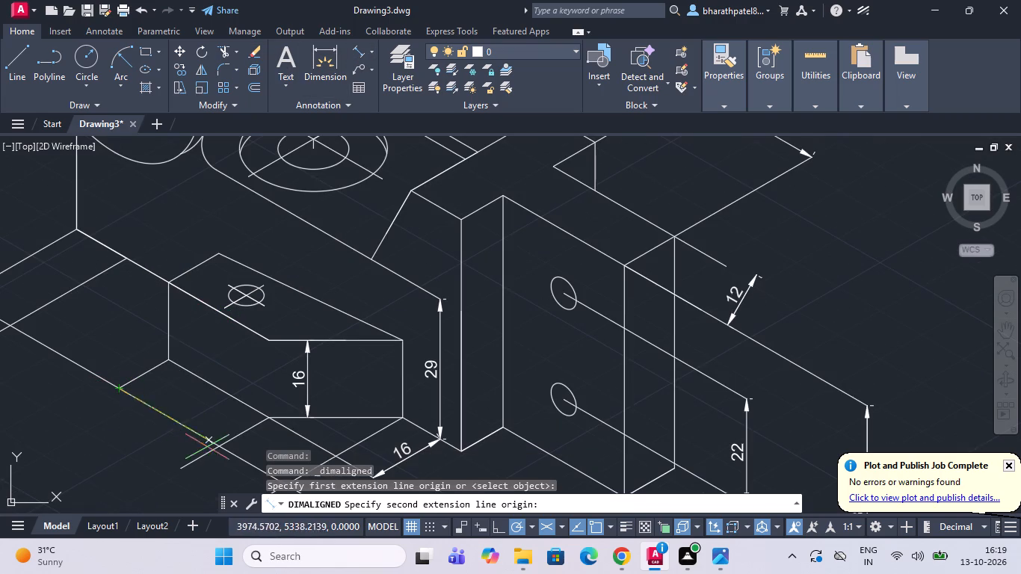
left_click(218, 445)
left_click(218, 445)
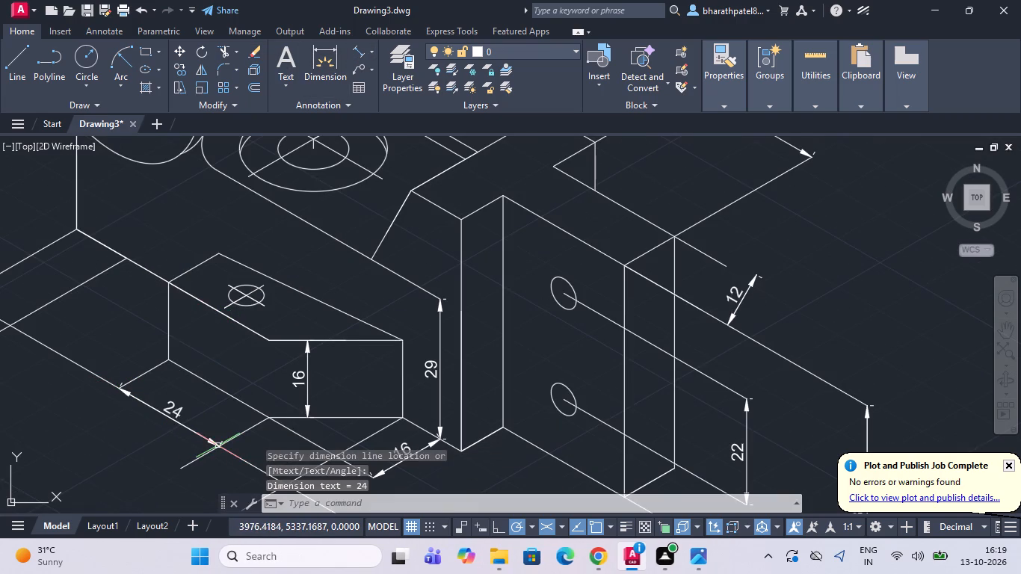
Add an aligned dimension on the offset line for the chamfered portion, between the extension lines from the chamfer's start and end corners.
scroll(250, 308, "down", 2)
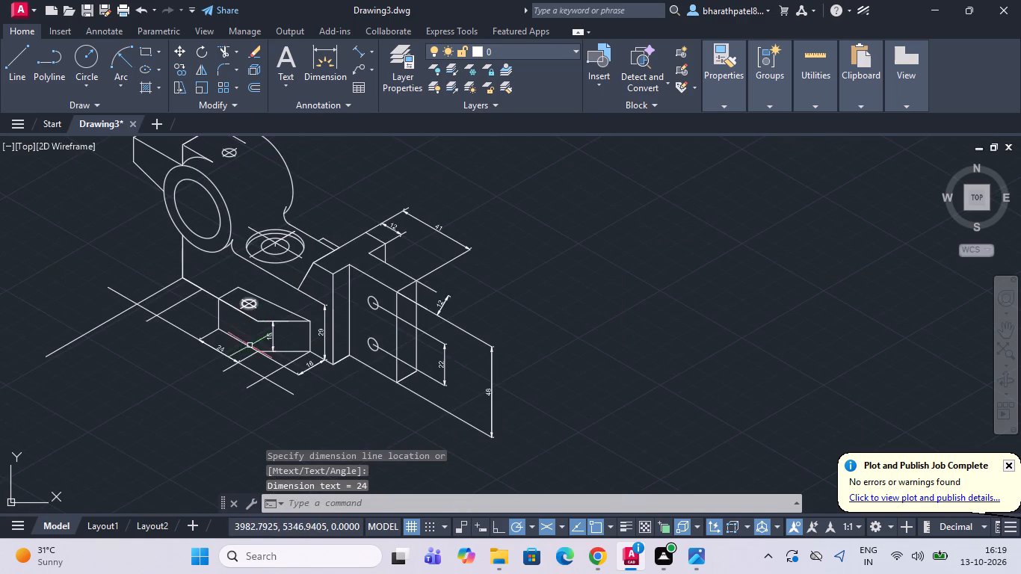
scroll(248, 385, "up", 2)
left_click(353, 51)
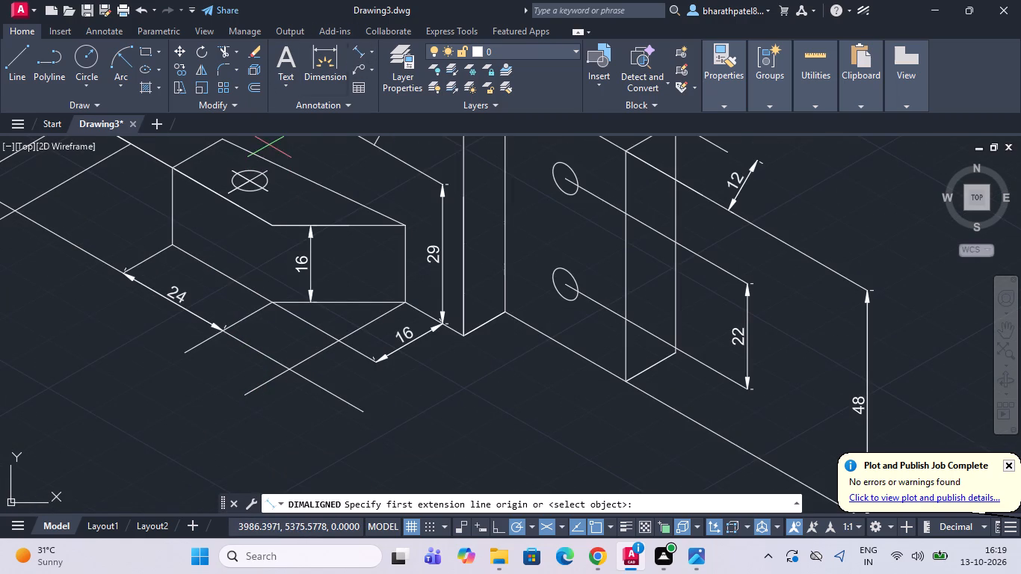
left_click(222, 336)
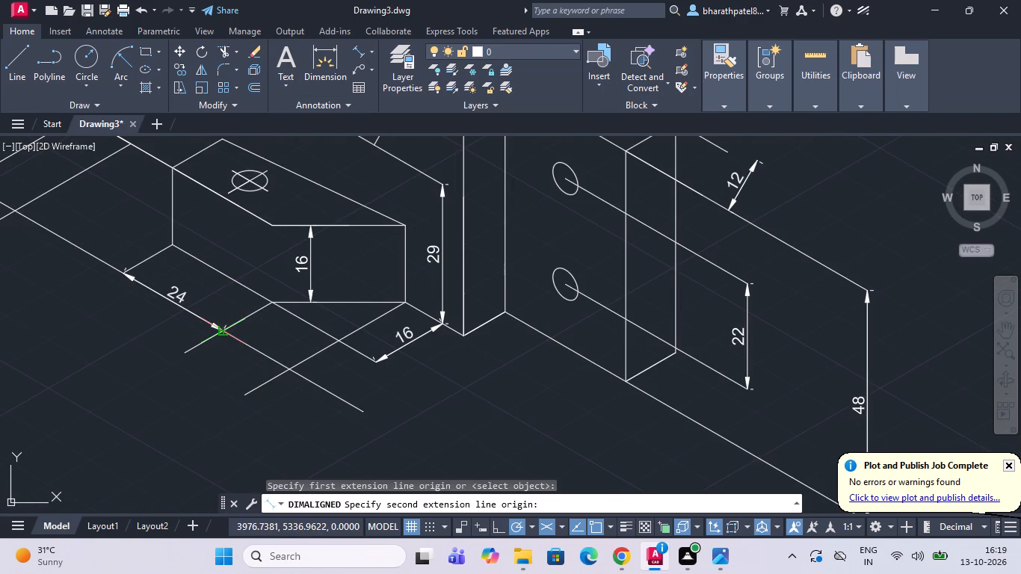
left_click(288, 371)
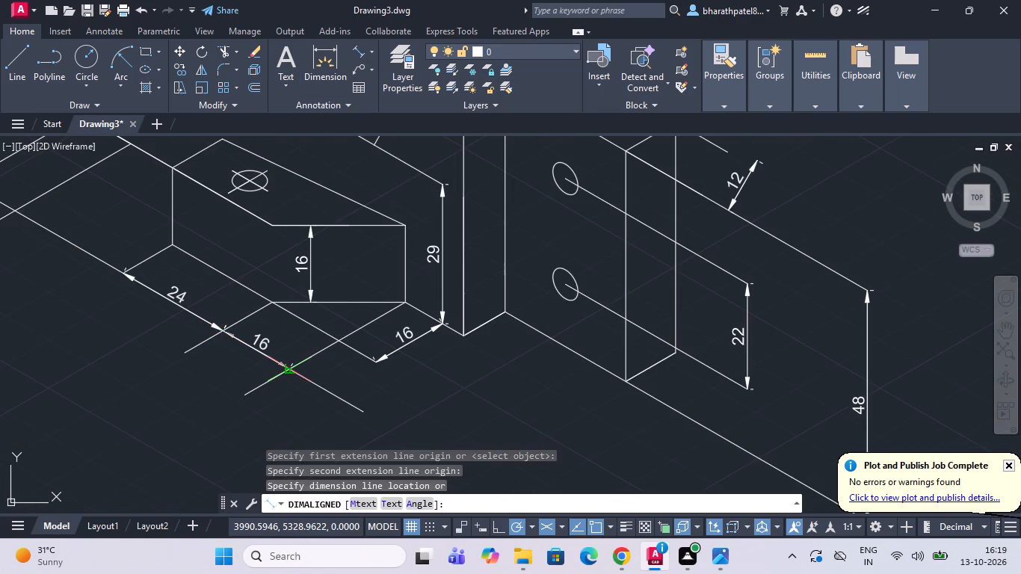
left_click(288, 371)
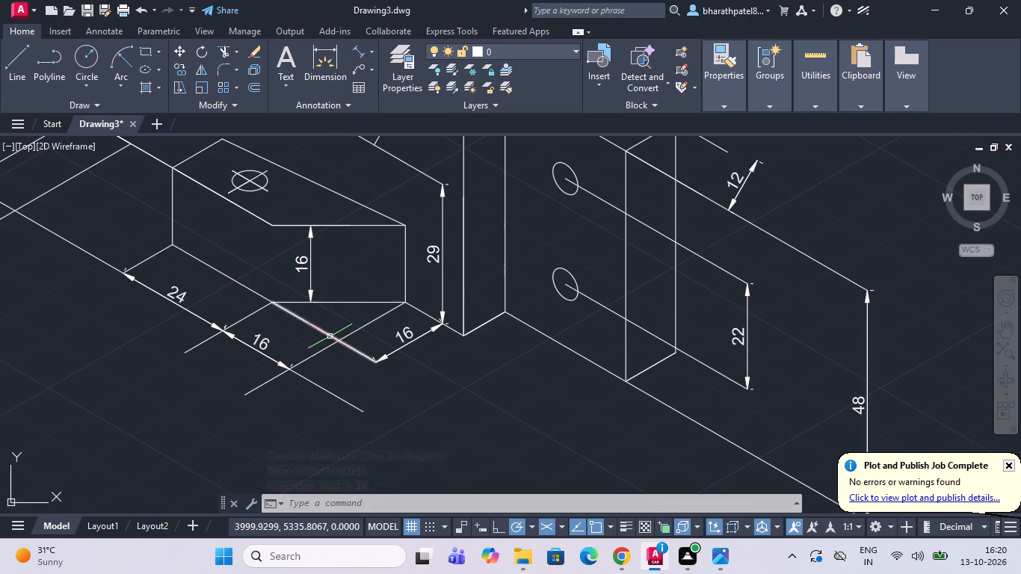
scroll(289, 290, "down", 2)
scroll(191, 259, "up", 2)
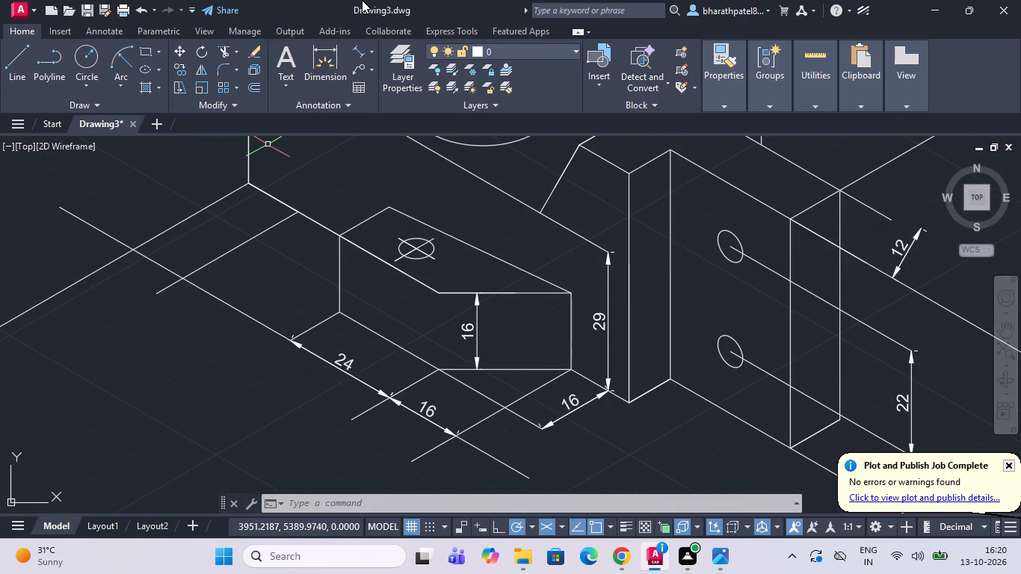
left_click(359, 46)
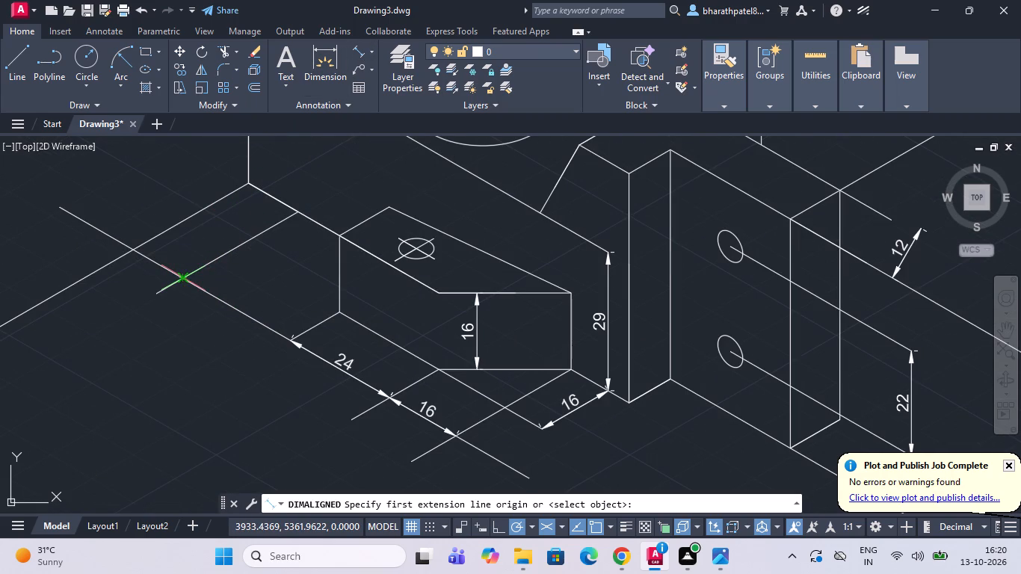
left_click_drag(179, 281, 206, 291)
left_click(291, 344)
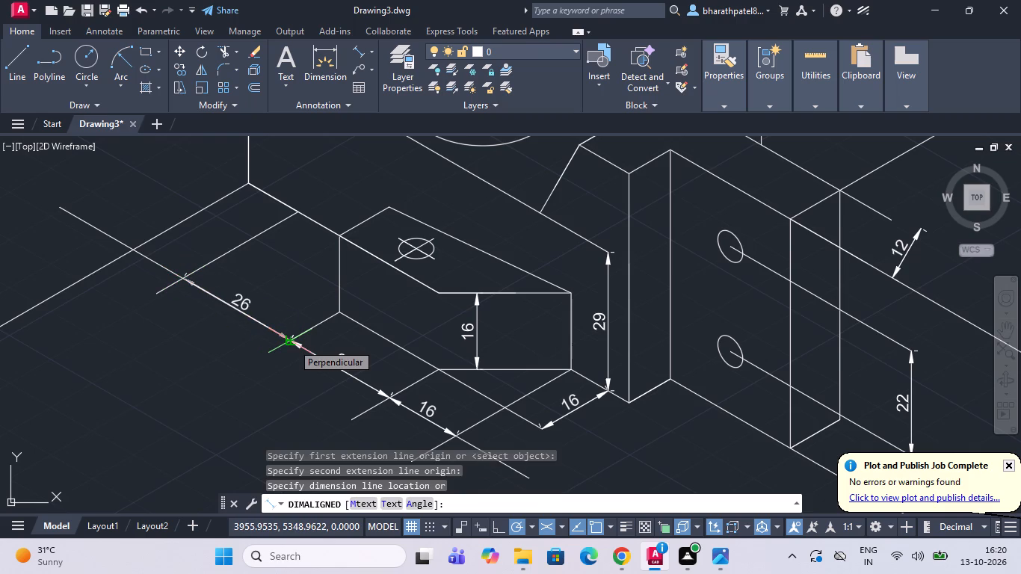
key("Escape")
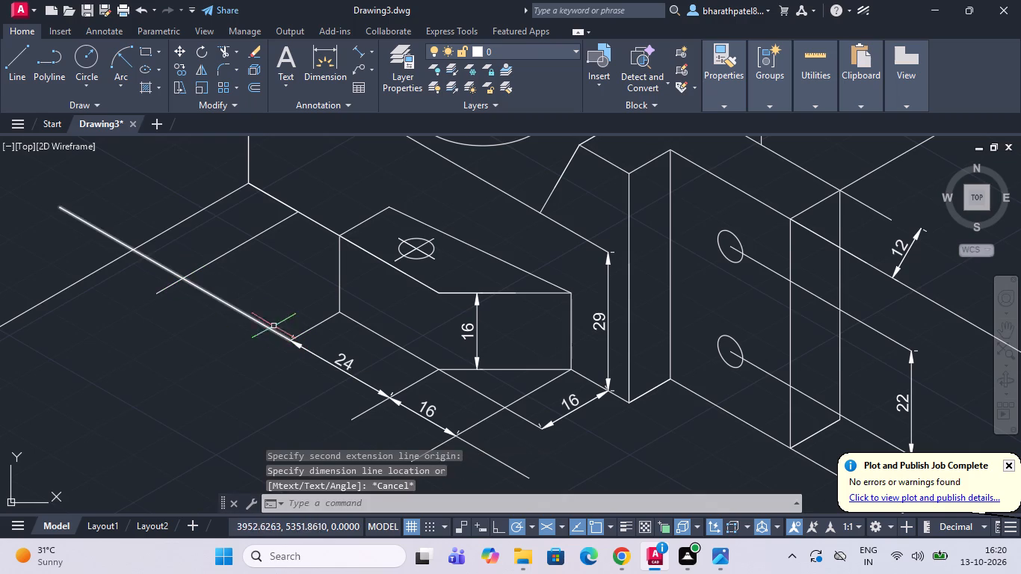
Add an aligned dimension on the offset line from the body's lower corner extension line to the block's rear corner extension line.
left_click(360, 49)
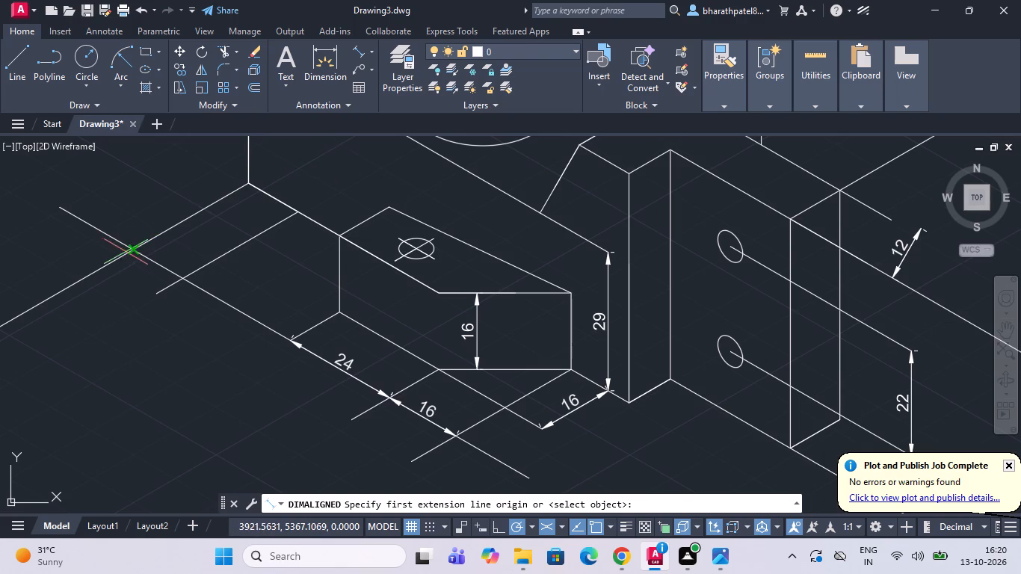
left_click_drag(130, 250, 158, 255)
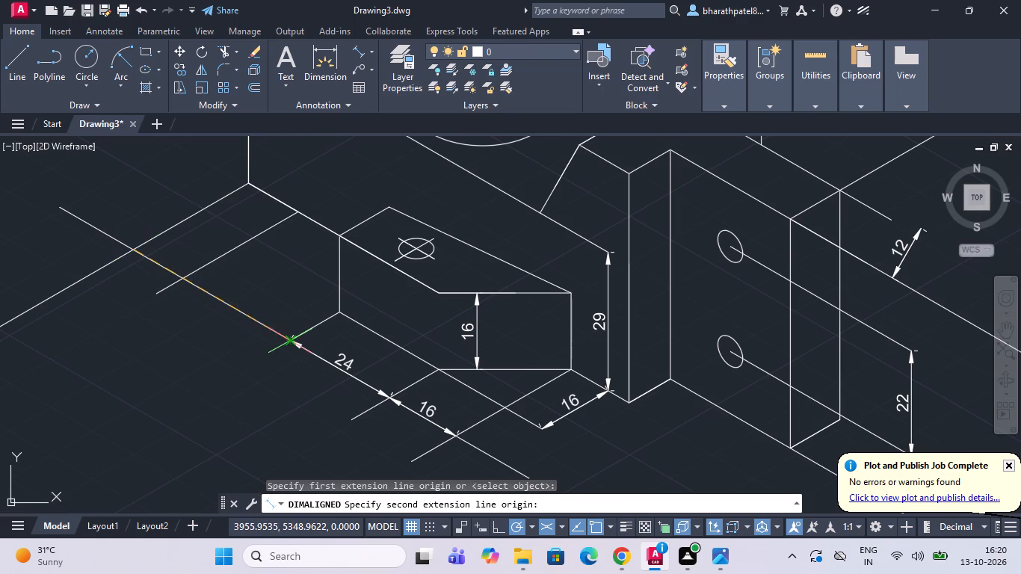
left_click(294, 343)
left_click(296, 339)
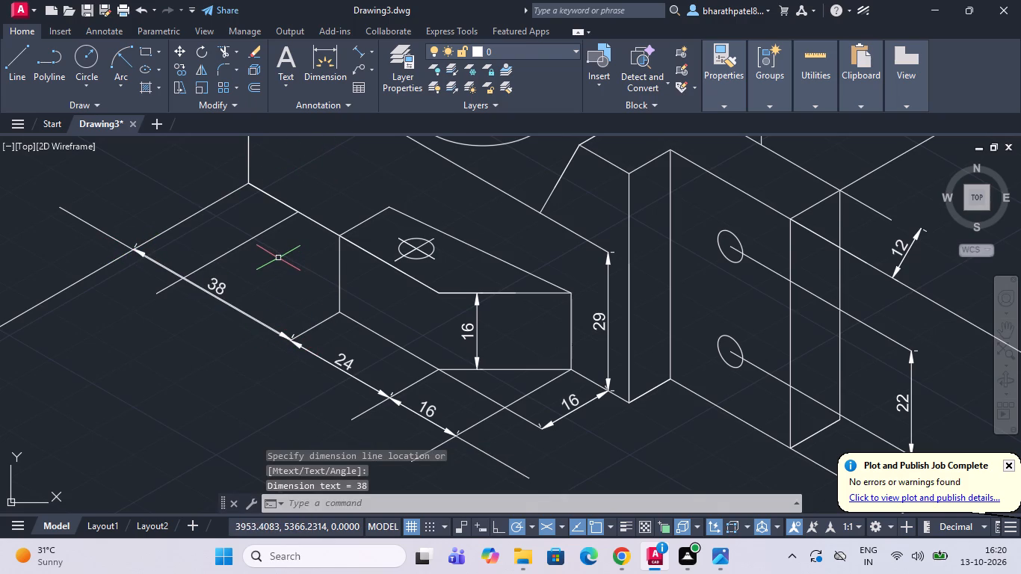
Trim the overhanging ends of the offset helper line and of the extension lines beyond the block-side dimensions.
left_click(222, 53)
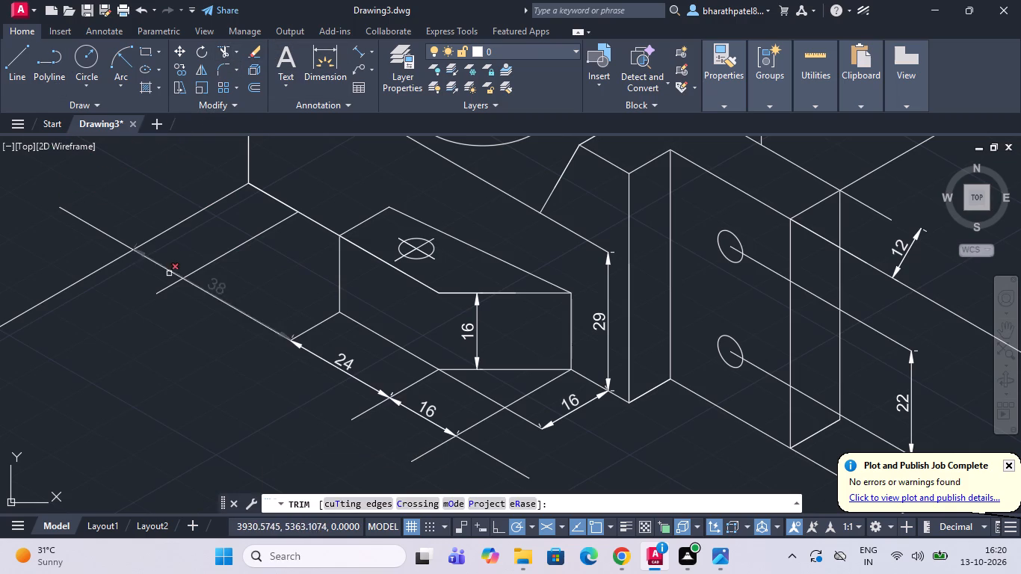
left_click(175, 288)
left_click(170, 276)
left_click_drag(135, 191, 105, 214)
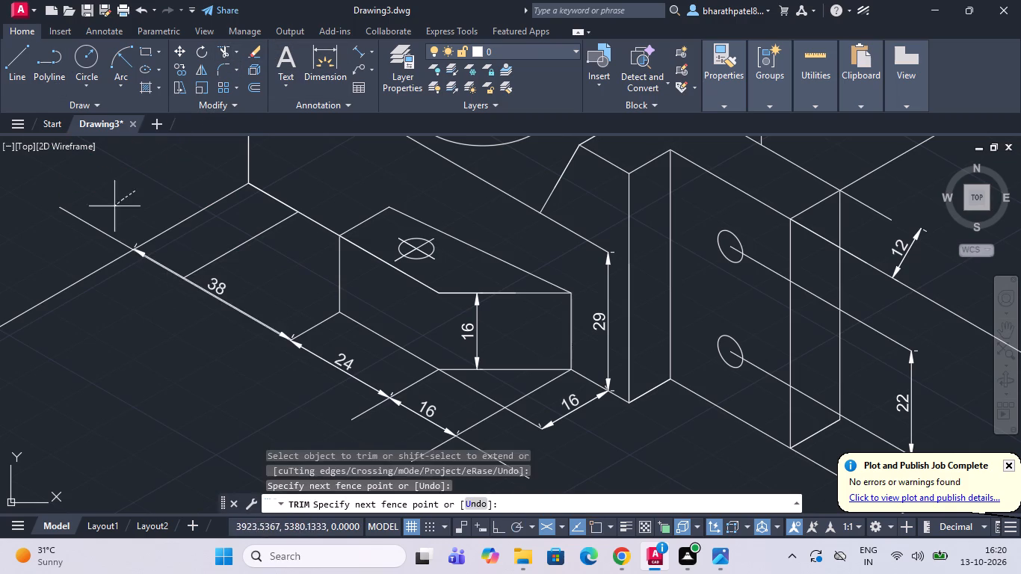
left_click_drag(105, 214, 64, 244)
scroll(79, 229, "down", 2)
scroll(209, 315, "up", 2)
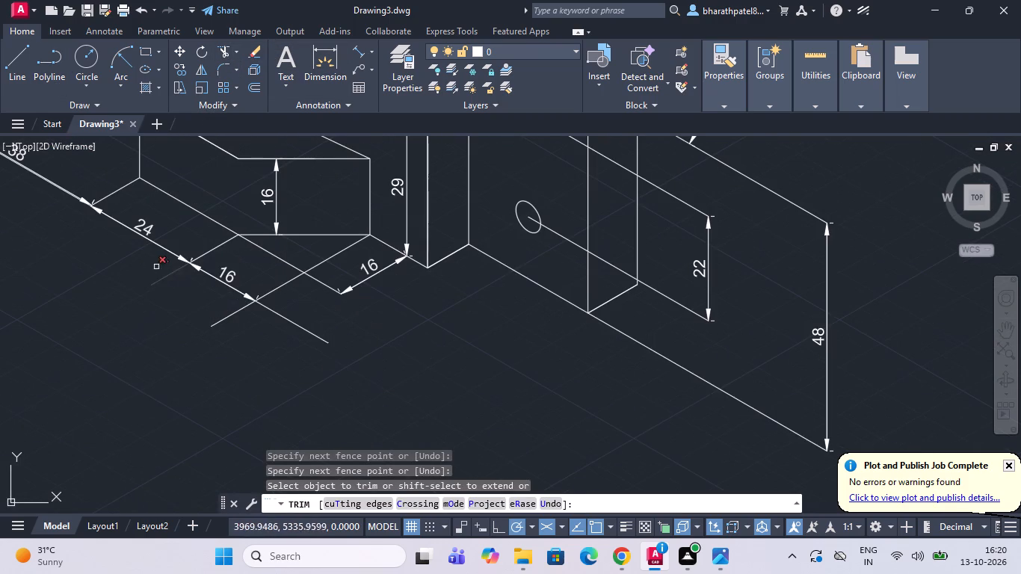
left_click_drag(152, 262, 294, 318)
scroll(294, 332, "down", 4)
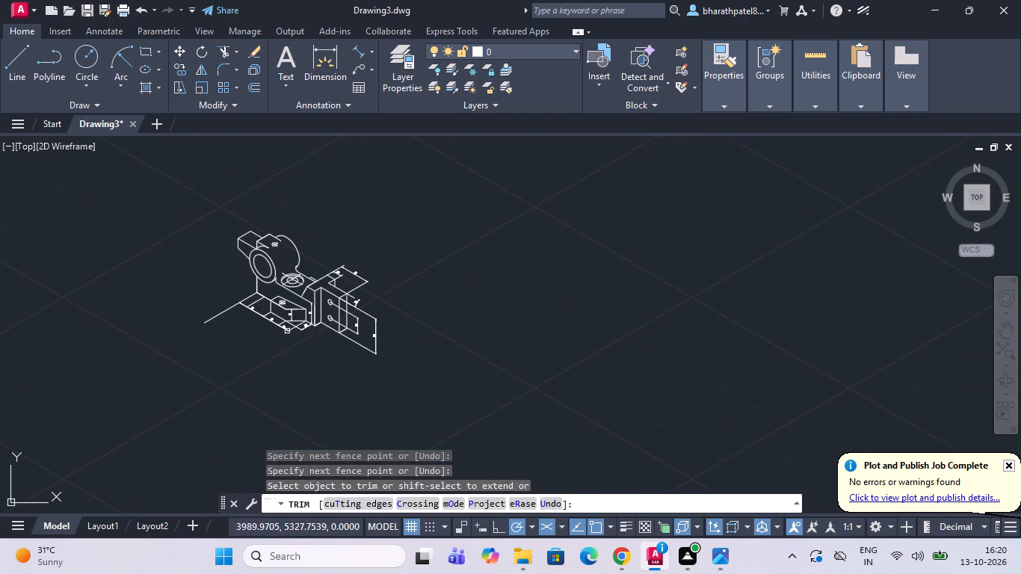
scroll(255, 303, "up", 7)
scroll(211, 290, "down", 2)
Draw a helper line at 330° crossing both body extension lines, between the body's lower edge and the existing dimension row.
left_click(12, 68)
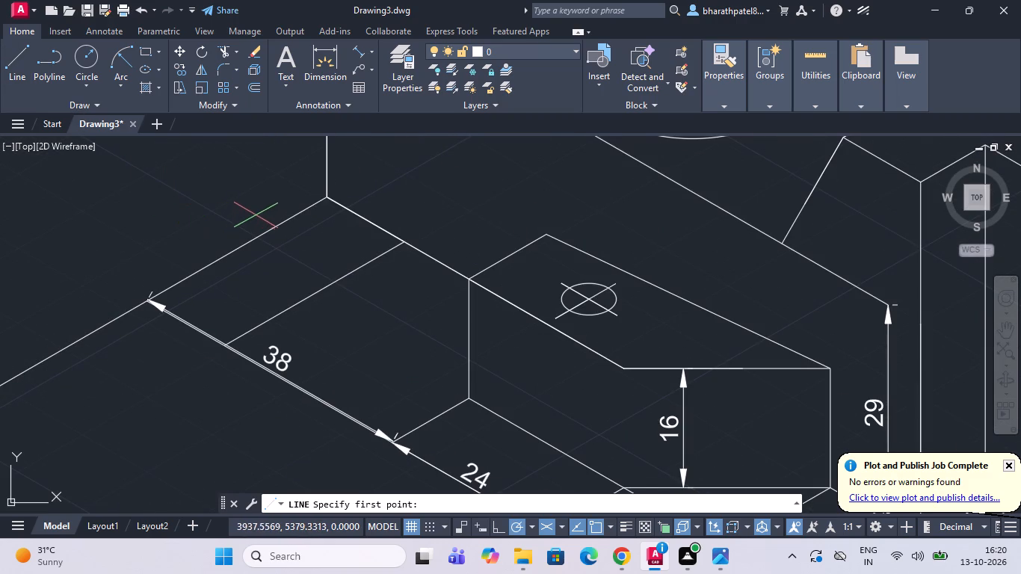
left_click_drag(244, 211, 255, 219)
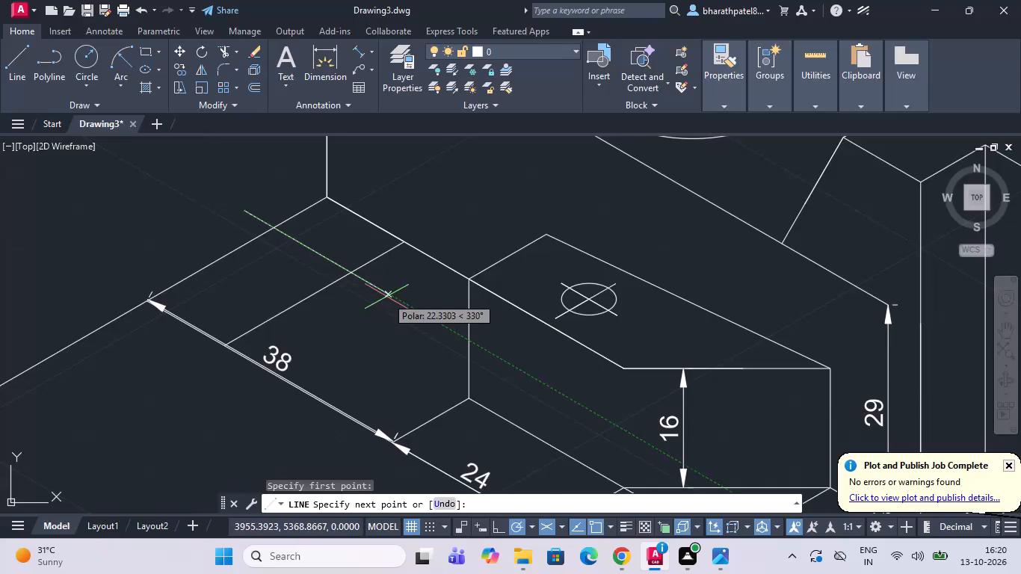
left_click(386, 297)
key("Escape")
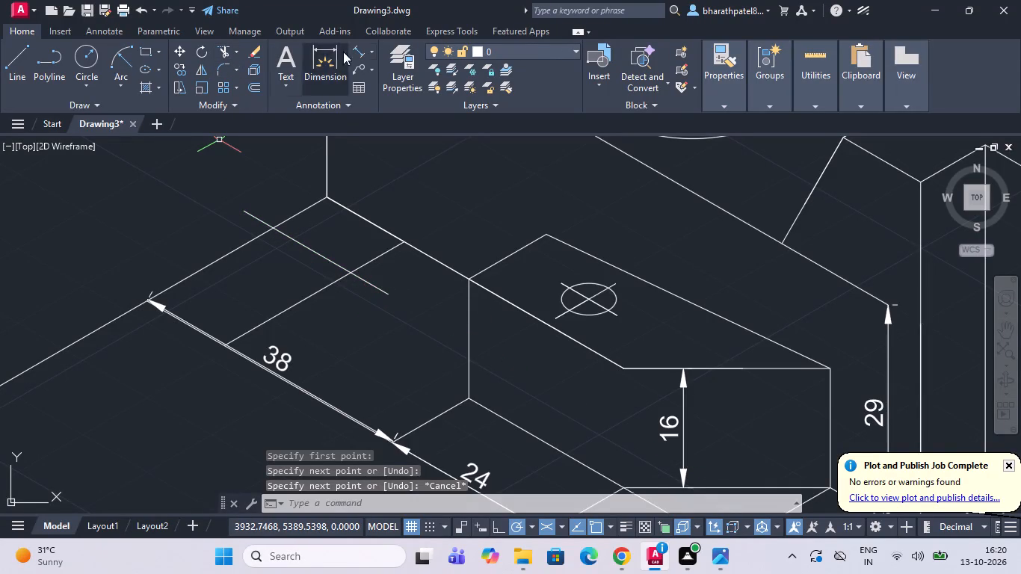
Add an aligned dimension on the new helper line between the two body extension lines.
left_click(357, 49)
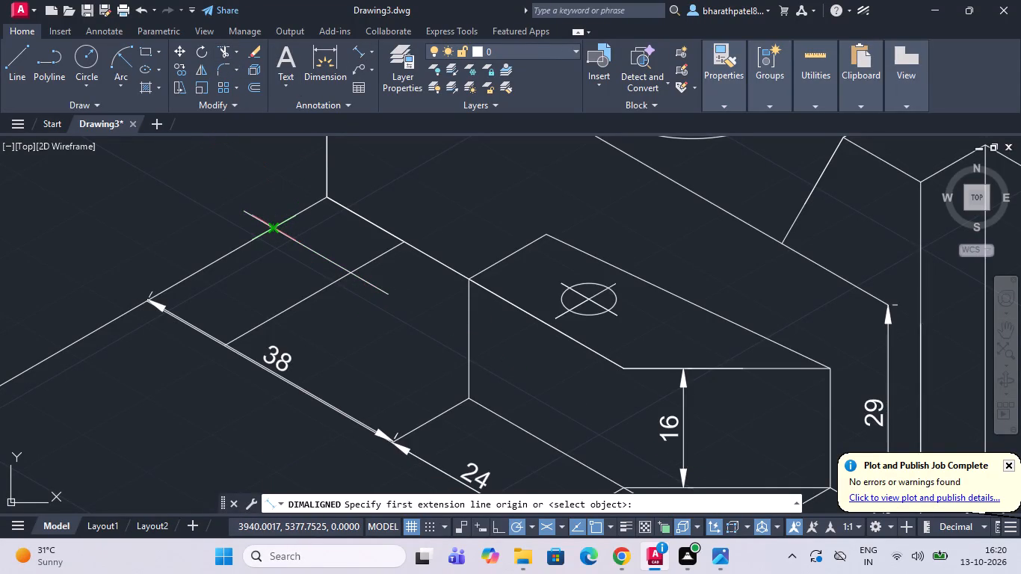
left_click_drag(269, 229, 277, 235)
left_click(352, 274)
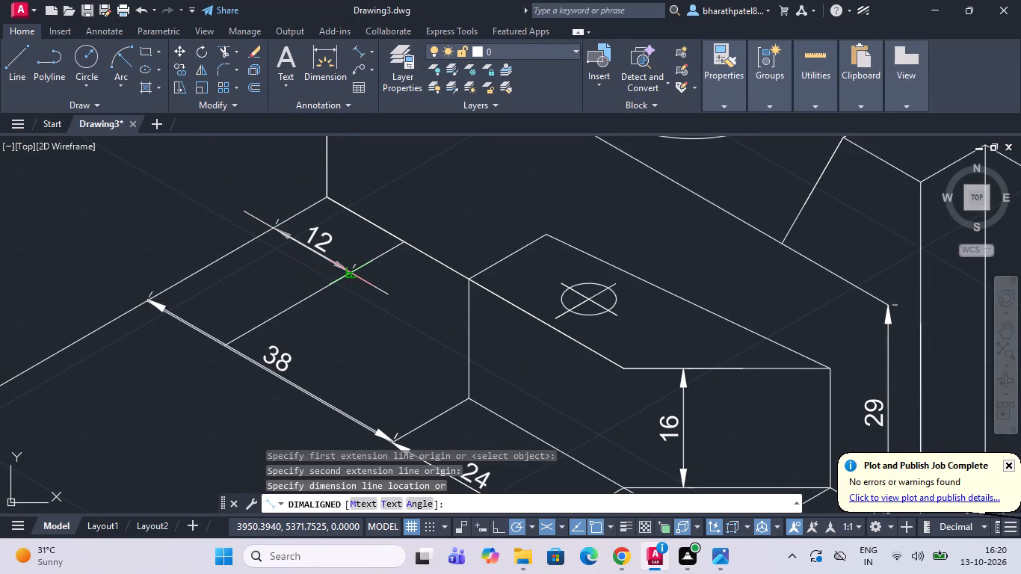
left_click(352, 274)
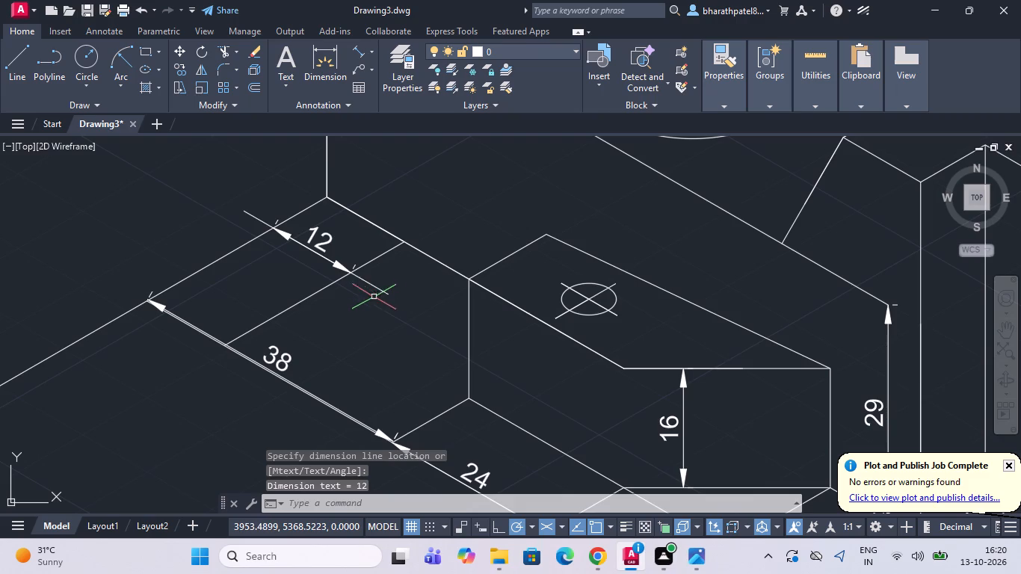
Delete the helper line under the dimension between the two body extension lines.
left_click(377, 287)
key("Delete")
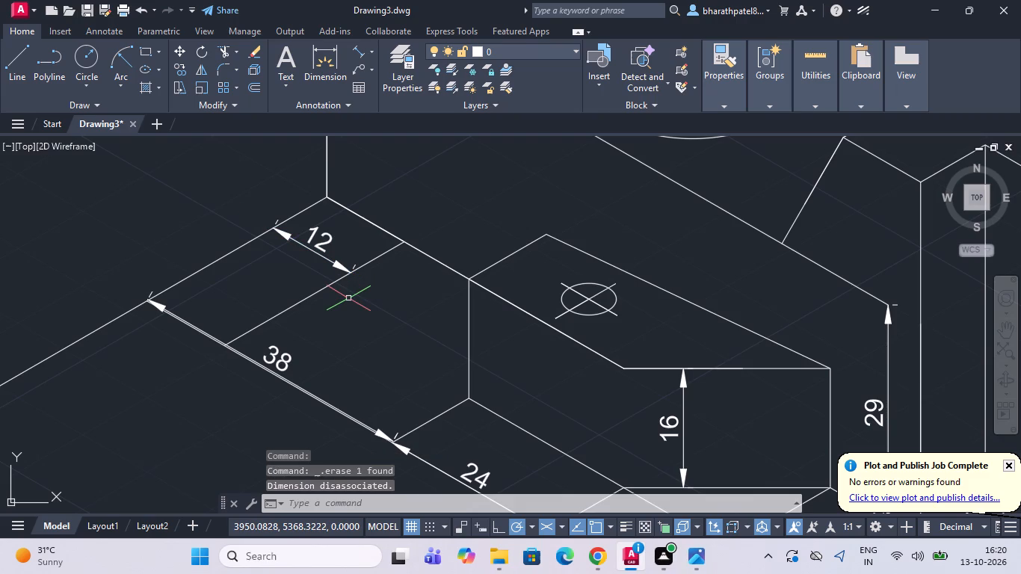
Draw an extension line from the centre of the cylinder's front circle, outward parallel to the body extension lines.
scroll(346, 300, "down", 1)
left_click_drag(7, 58, 22, 67)
scroll(238, 253, "down", 2)
scroll(274, 198, "down", 1)
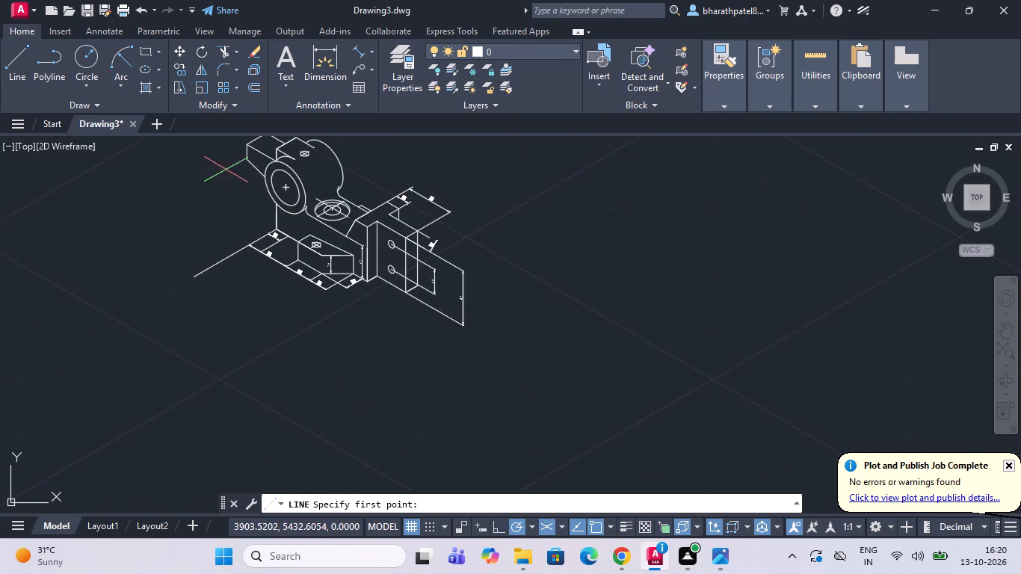
scroll(223, 166, "up", 2)
scroll(337, 195, "down", 1)
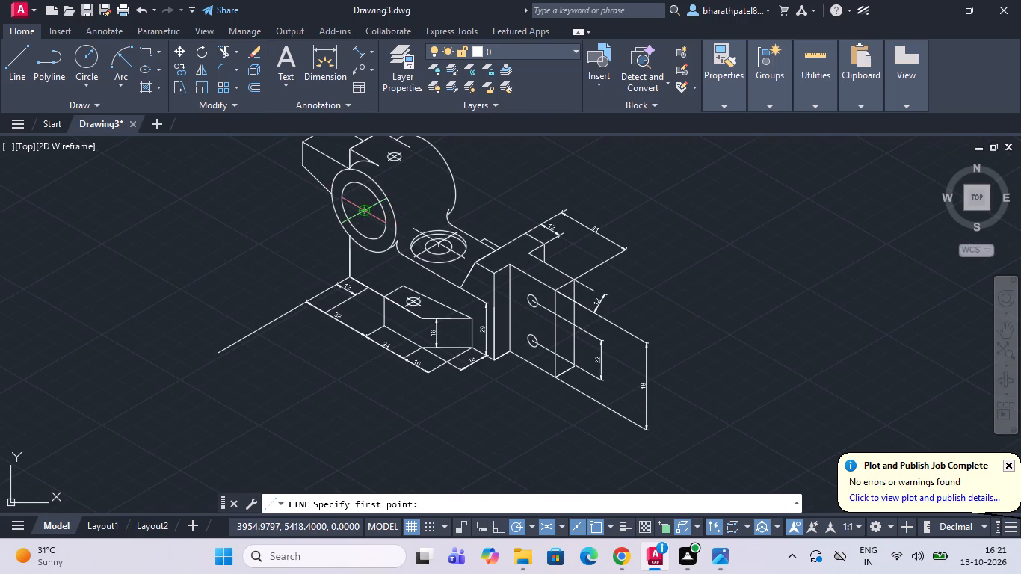
left_click(366, 209)
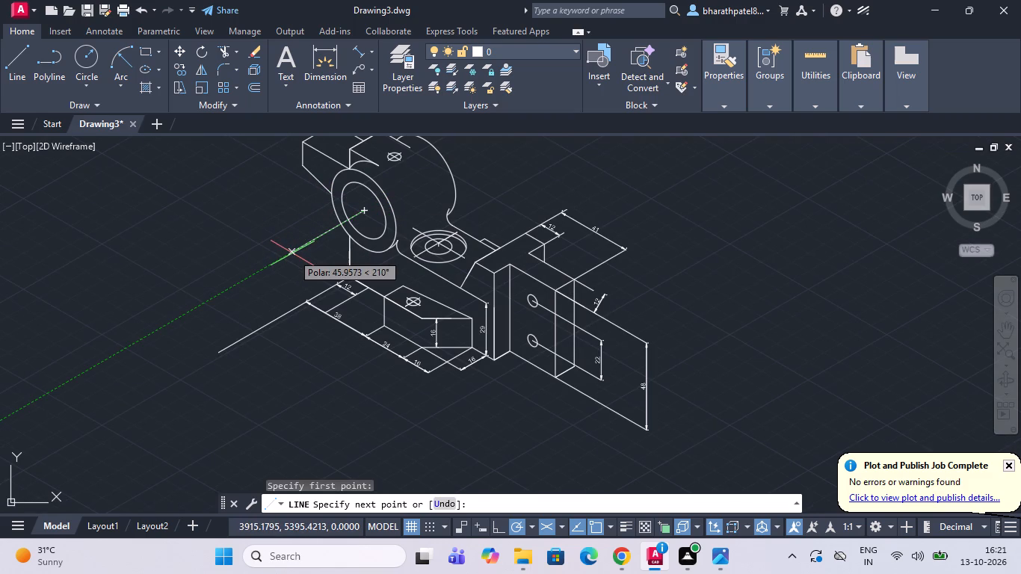
left_click(230, 288)
key("Escape")
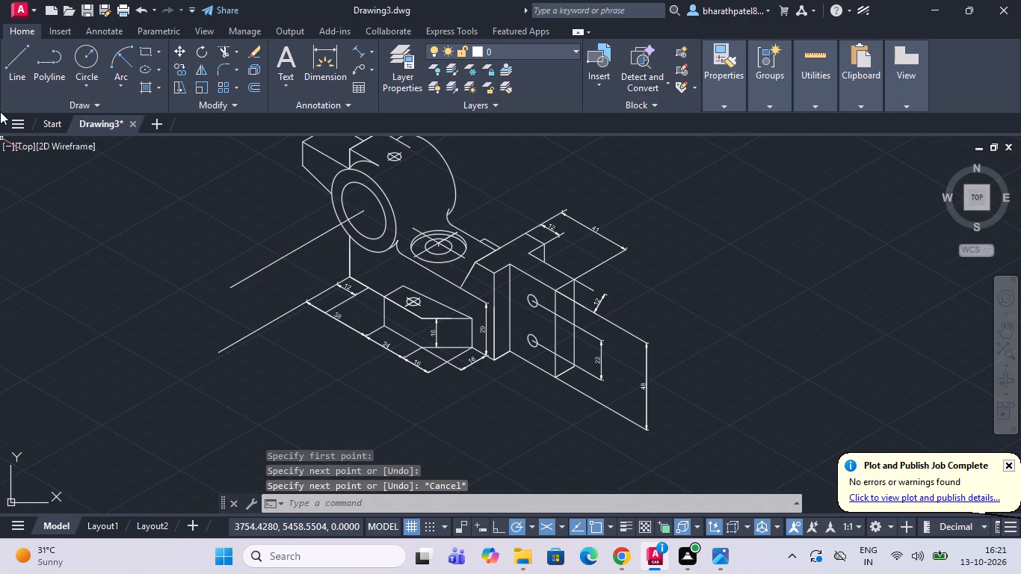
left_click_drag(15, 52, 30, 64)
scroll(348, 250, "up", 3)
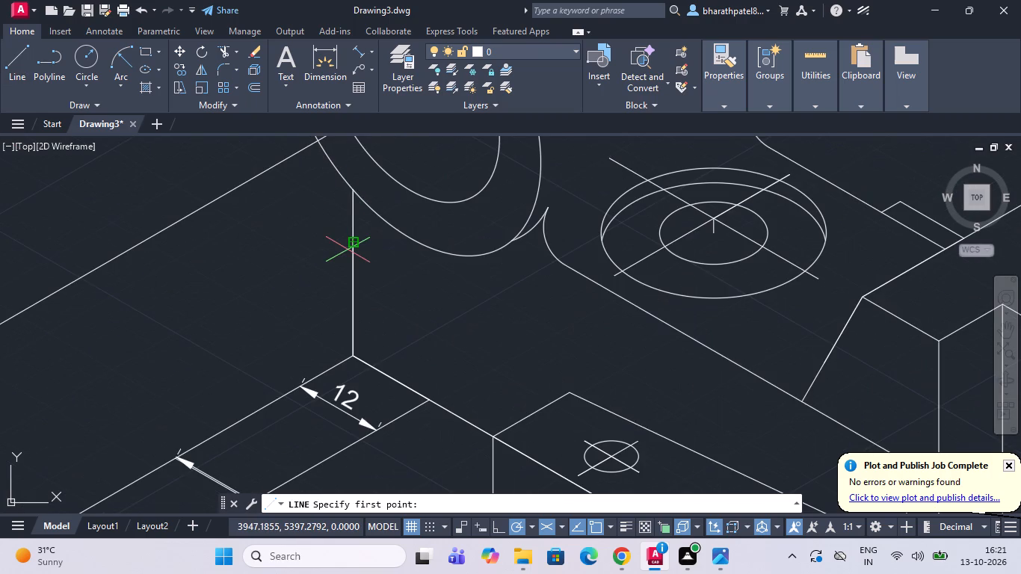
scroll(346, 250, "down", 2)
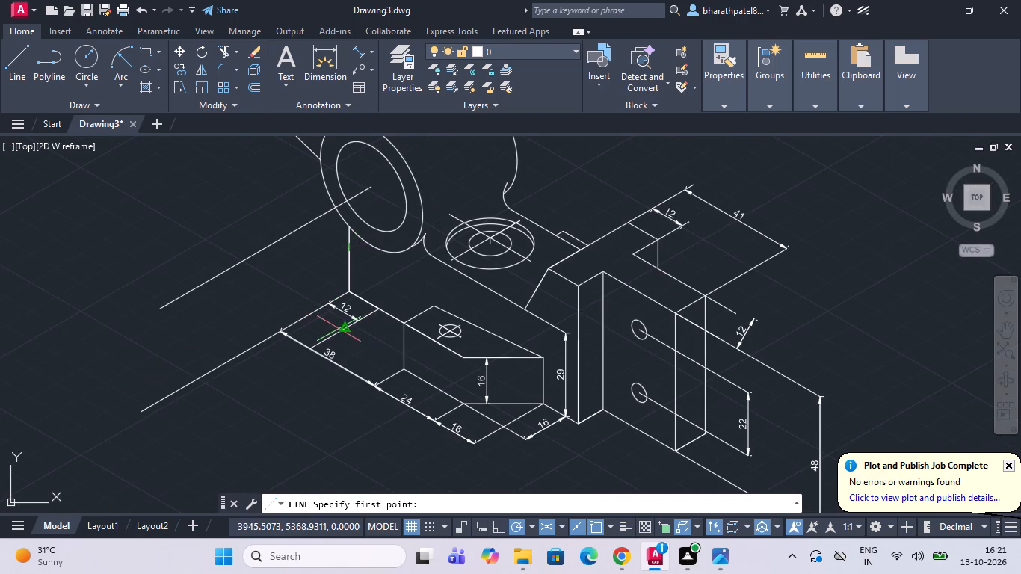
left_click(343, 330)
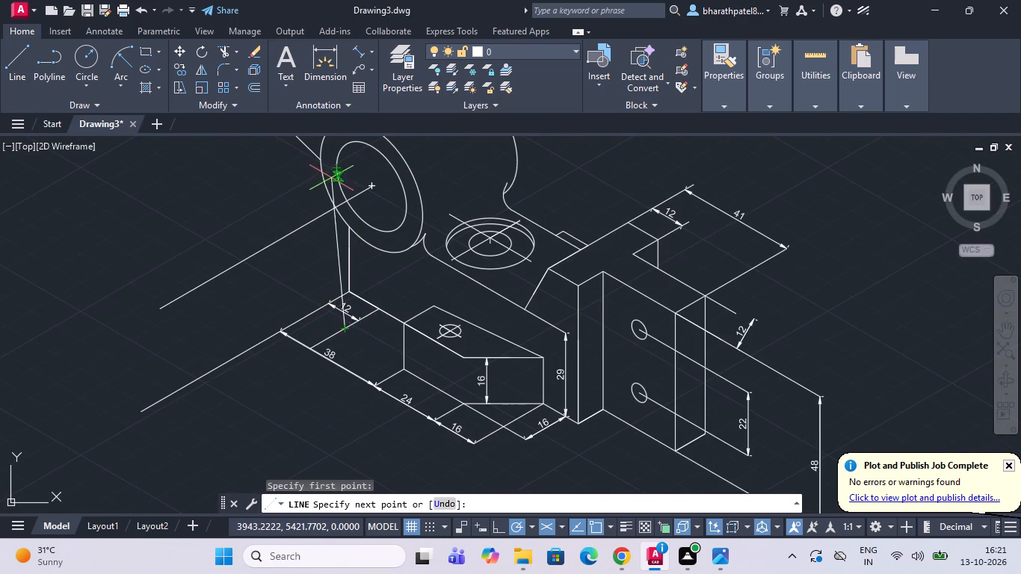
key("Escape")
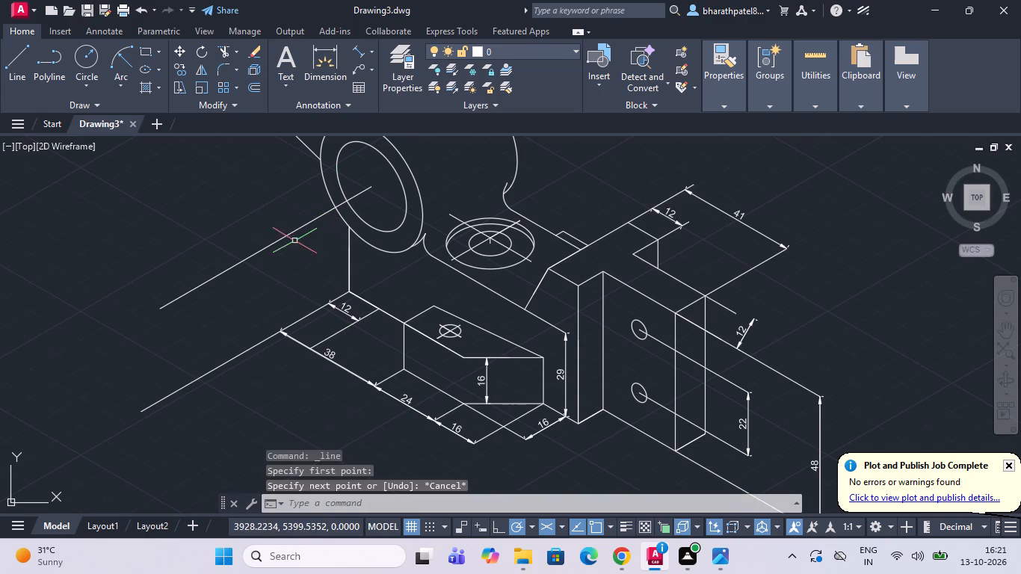
Draw a vertical helper line from the inner body extension line up past the circle centre's extension line.
left_click_drag(16, 54, 93, 114)
scroll(327, 352, "up", 3)
left_click(1, 57)
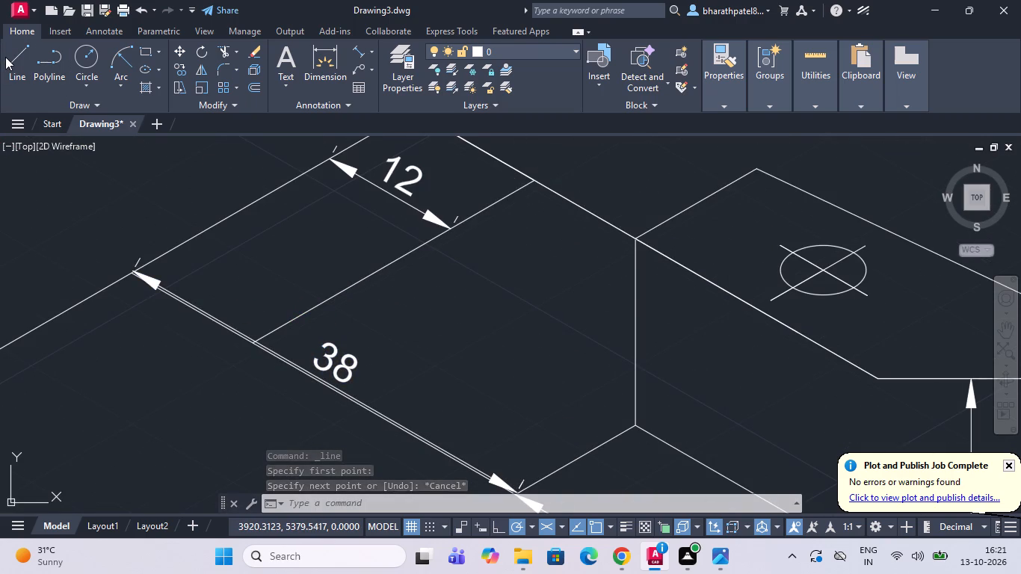
left_click(5, 57)
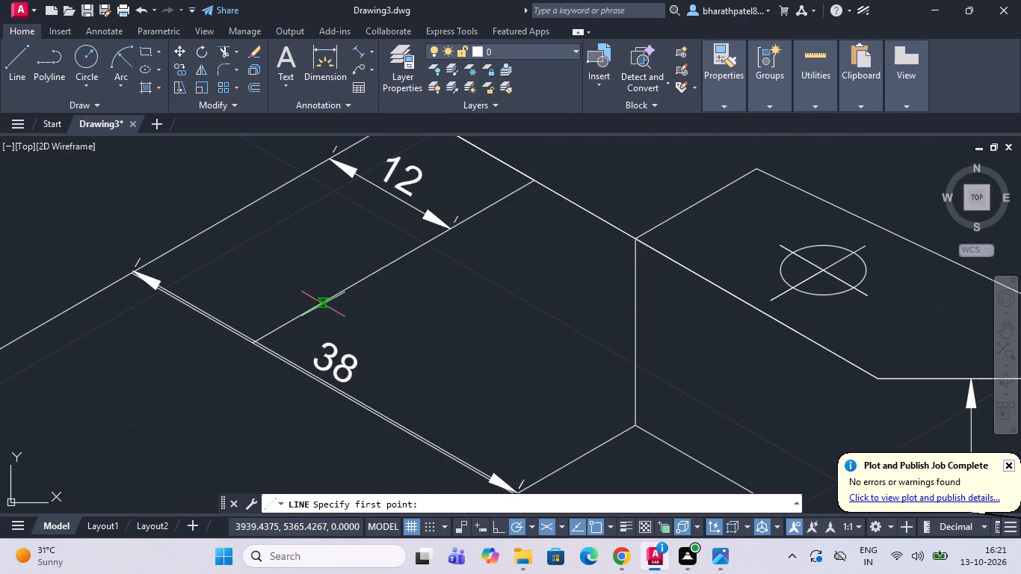
left_click(316, 304)
scroll(302, 251, "down", 4)
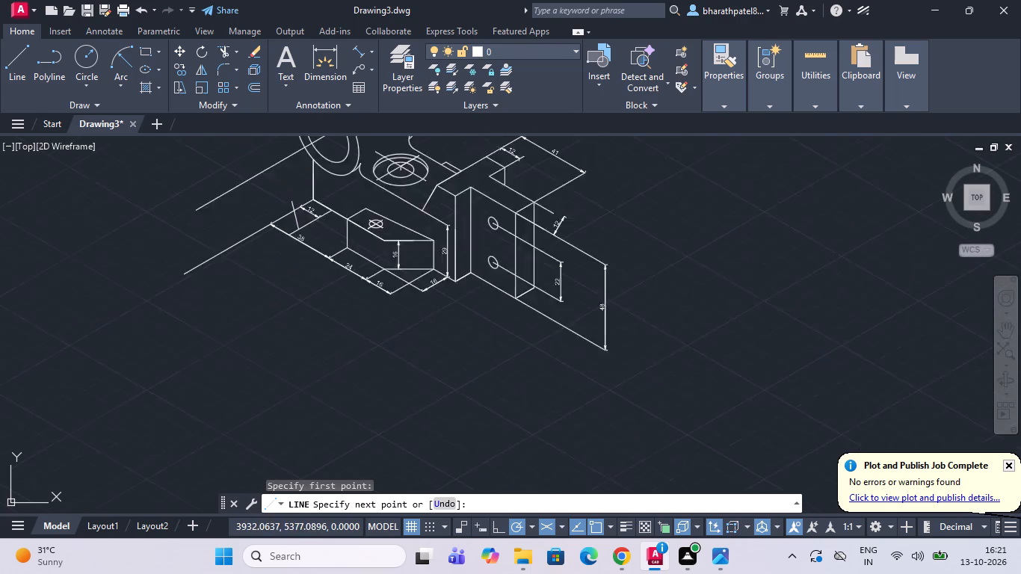
scroll(292, 208, "down", 1)
scroll(311, 168, "up", 3)
scroll(342, 185, "down", 4)
scroll(312, 166, "up", 2)
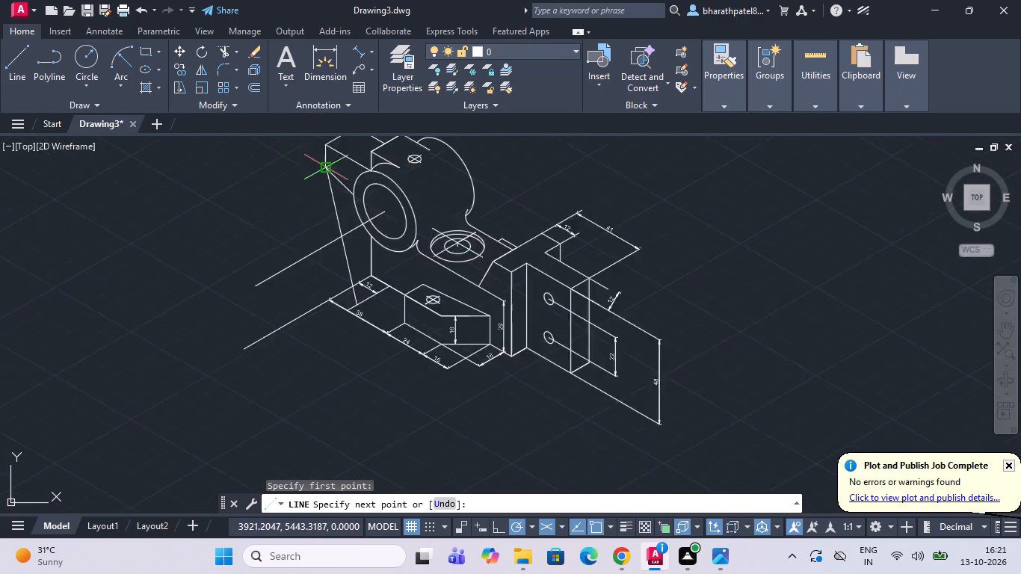
scroll(329, 167, "up", 1)
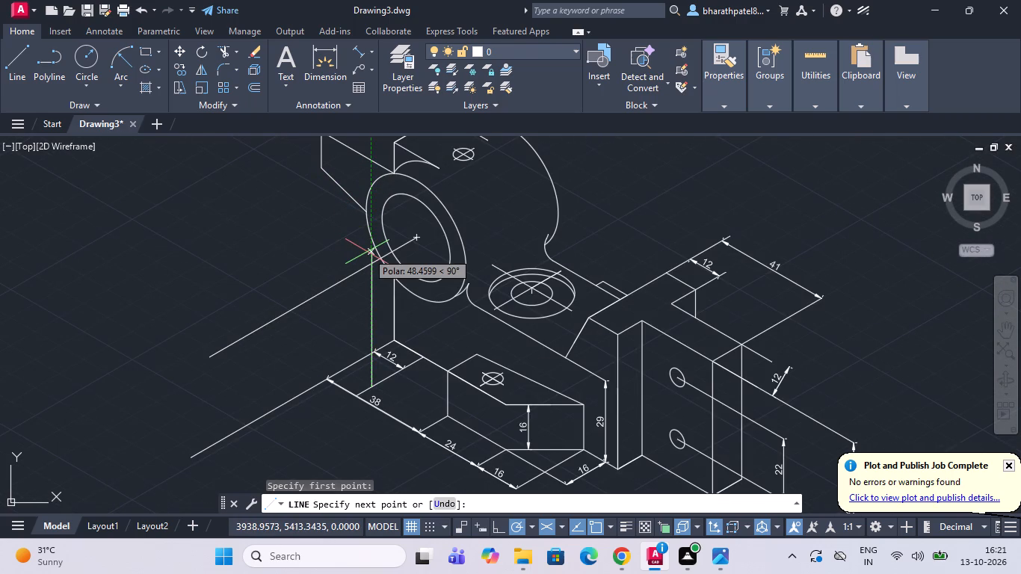
left_click(367, 252)
key("Escape")
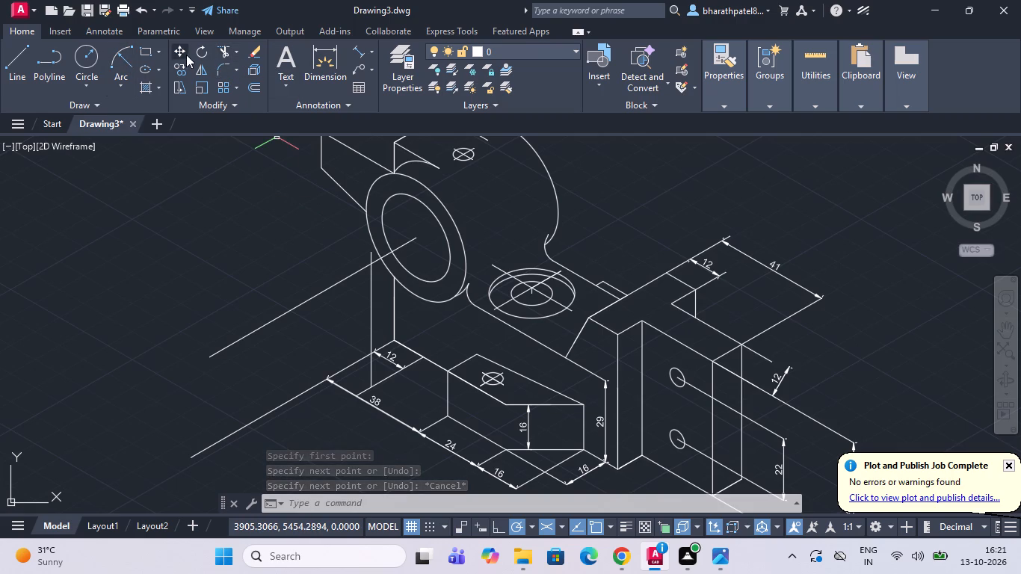
Add an aligned dimension on the vertical helper line between the inner body extension line and the circle centre's extension line.
left_click(355, 46)
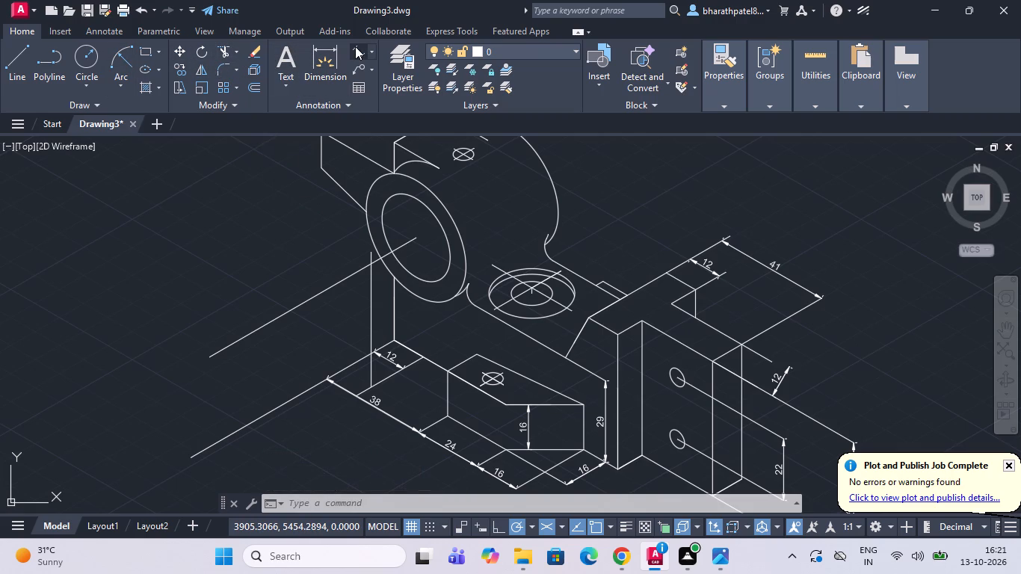
scroll(375, 200, "down", 1)
scroll(373, 300, "up", 2)
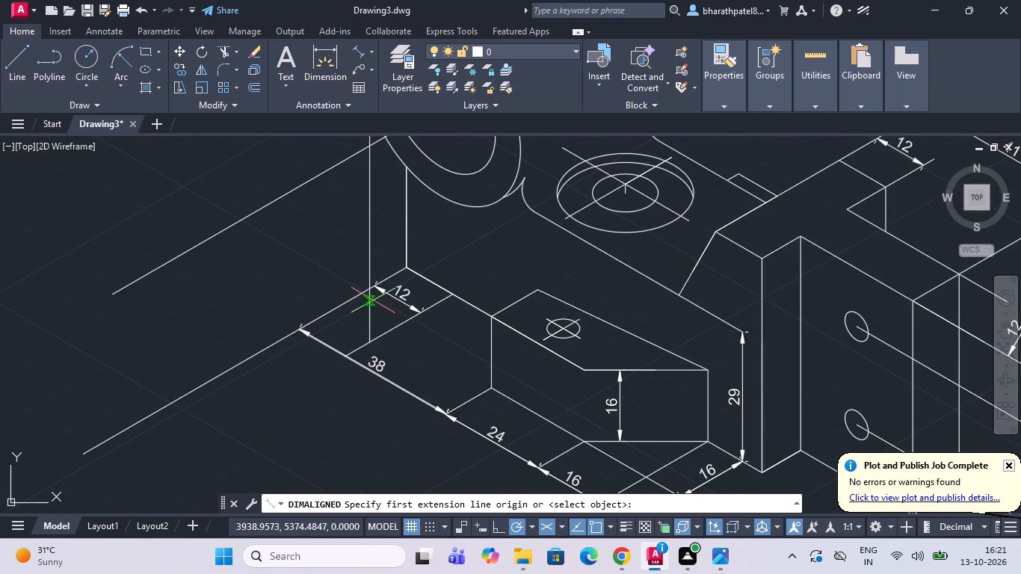
left_click(365, 342)
scroll(365, 342, "down", 1)
scroll(368, 215, "up", 2)
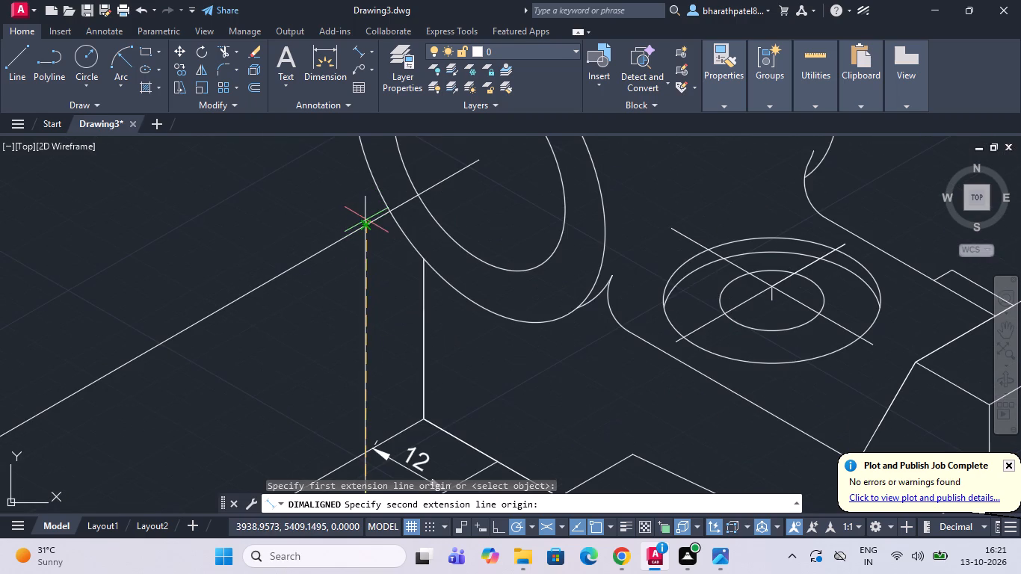
left_click(363, 226)
scroll(363, 226, "down", 1)
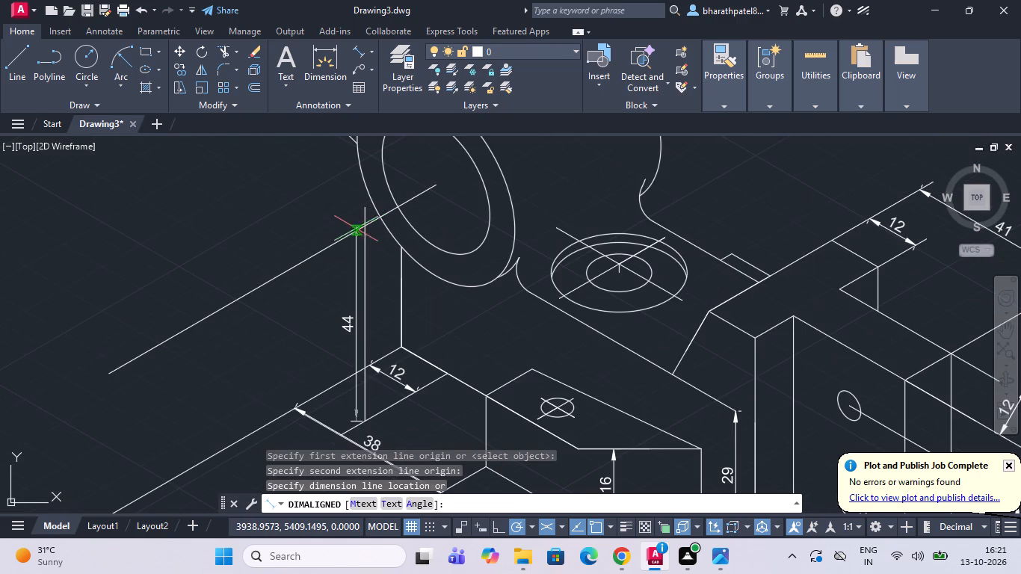
left_click(366, 227)
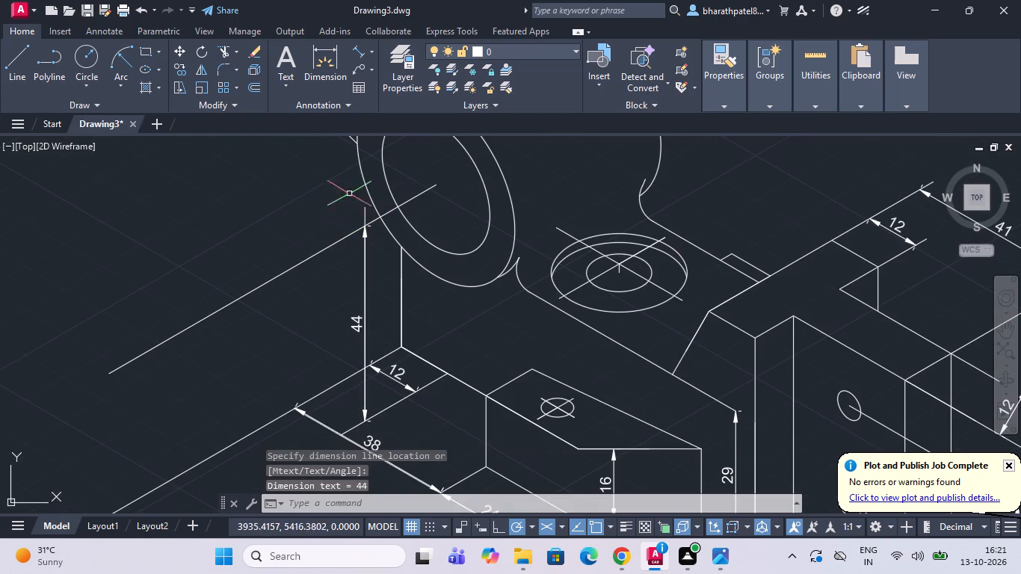
Trim the circle centre's extension line and the inner body extension line where they run past the vertical 44 dimension.
left_click(222, 49)
left_click_drag(219, 267, 237, 316)
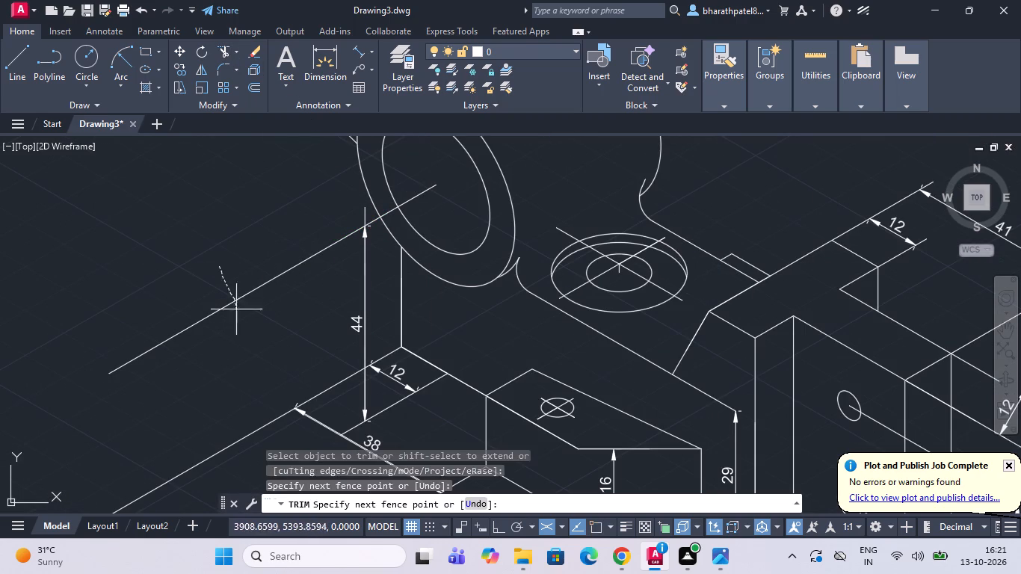
left_click_drag(237, 316, 240, 323)
scroll(369, 393, "up", 3)
scroll(348, 395, "down", 3)
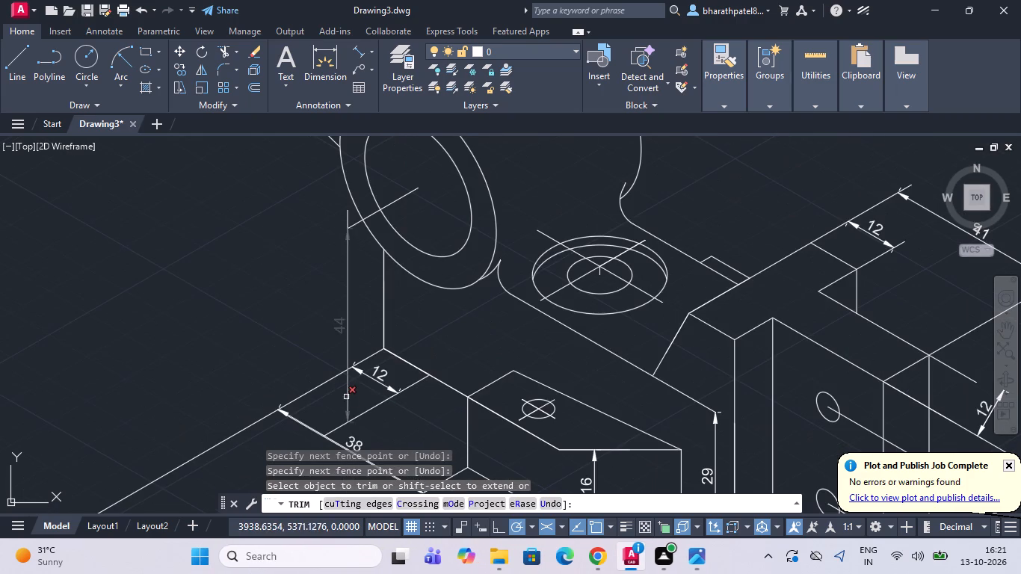
scroll(356, 451, "up", 4)
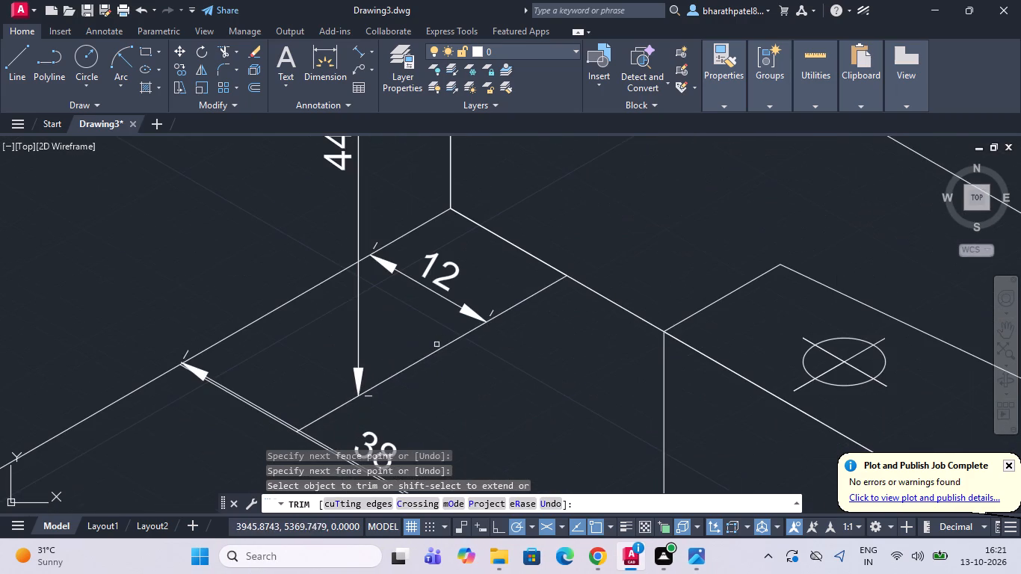
scroll(437, 339, "up", 2)
scroll(422, 358, "down", 3)
scroll(401, 400, "up", 1)
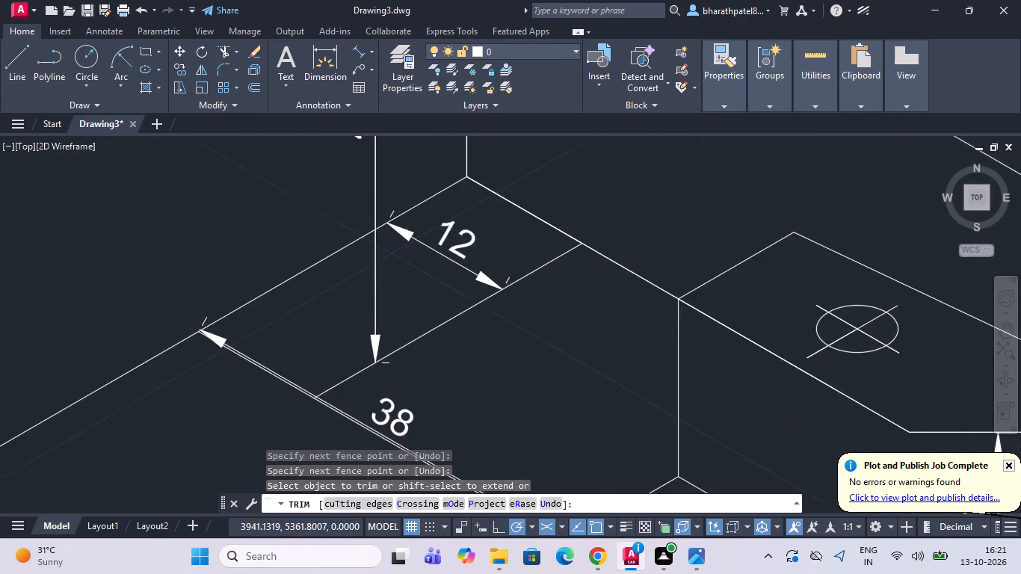
scroll(401, 401, "up", 1)
left_click_drag(322, 334, 340, 371)
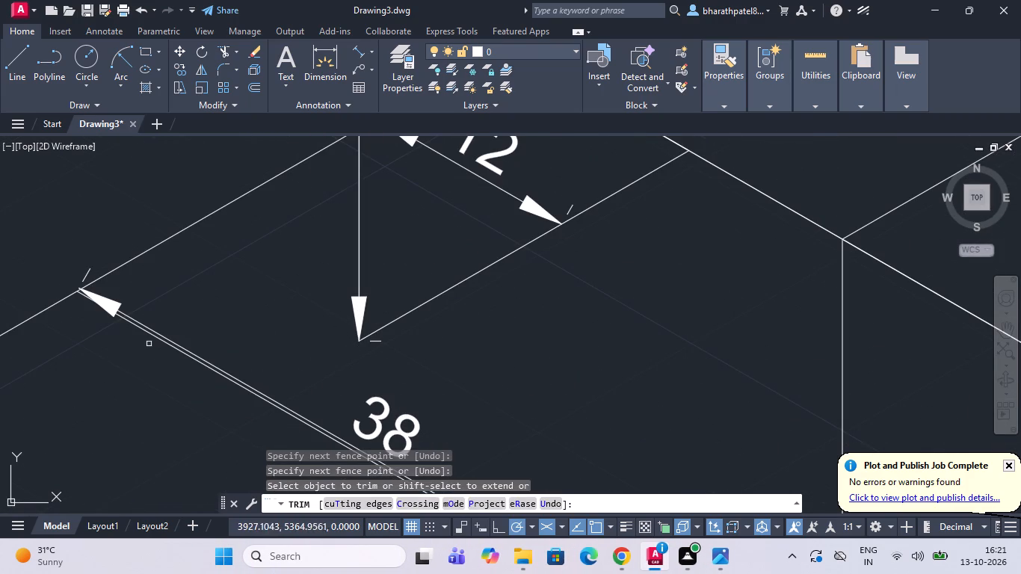
Using Trim, remove the leftover line along the 38 dimension and the vertical helper line's overhang above the 44 dimension.
left_click(158, 342)
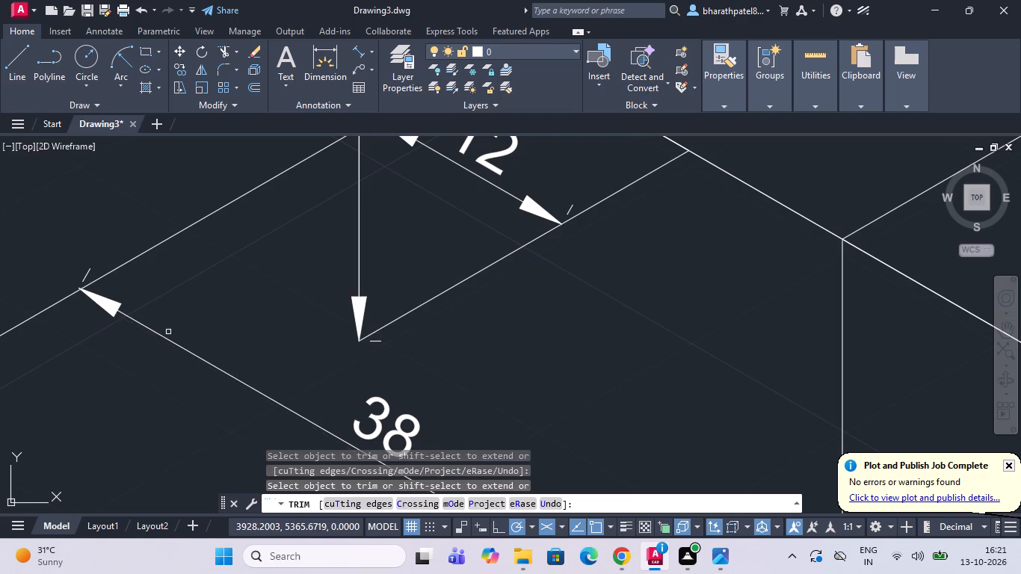
scroll(212, 300, "down", 3)
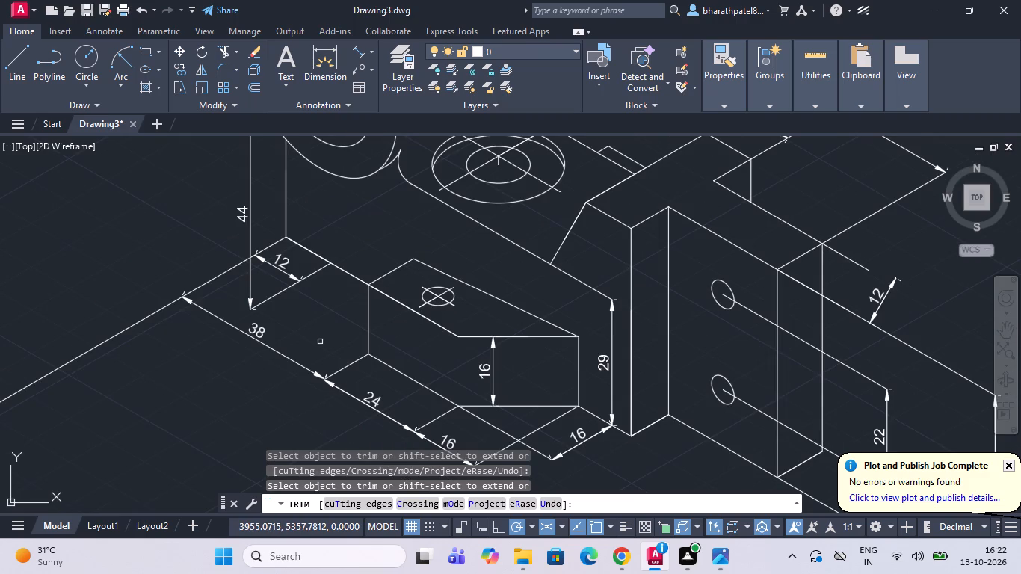
scroll(321, 335, "down", 2)
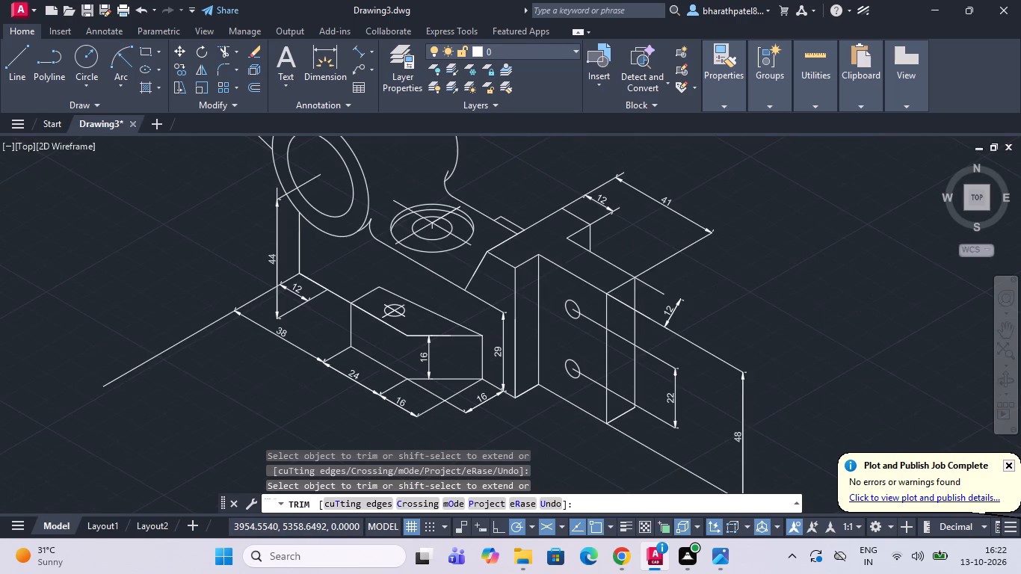
scroll(297, 255, "up", 2)
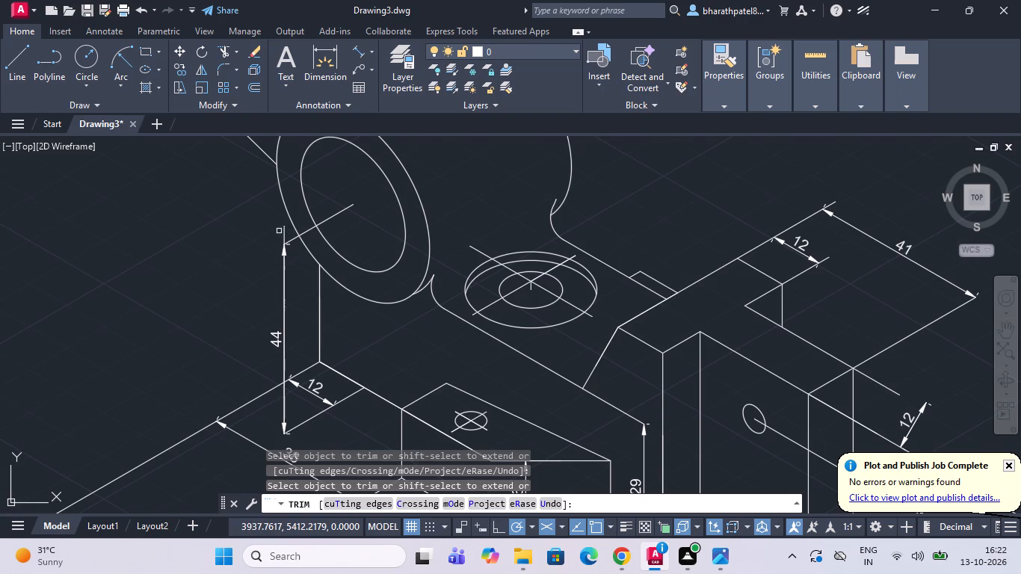
left_click(284, 234)
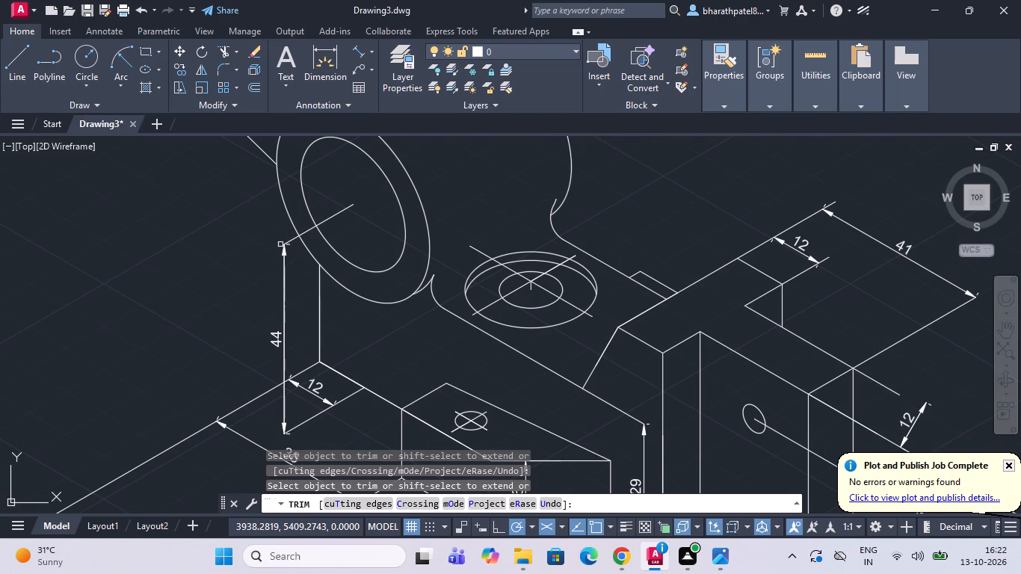
Draw an extension line from the end plate's lower front corner, outward at 210° parallel to the body extension lines.
scroll(276, 250, "down", 1)
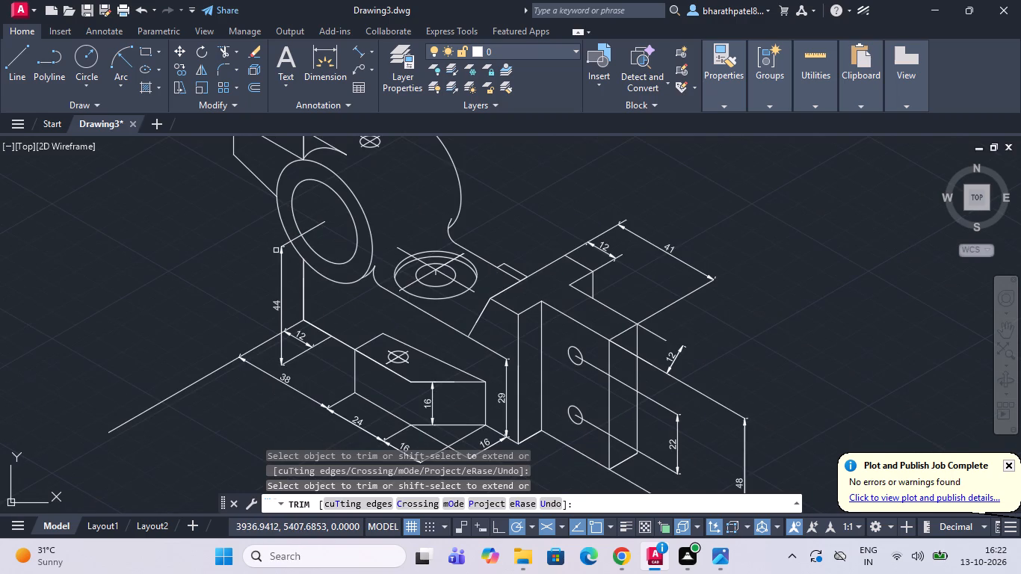
scroll(276, 260, "down", 1)
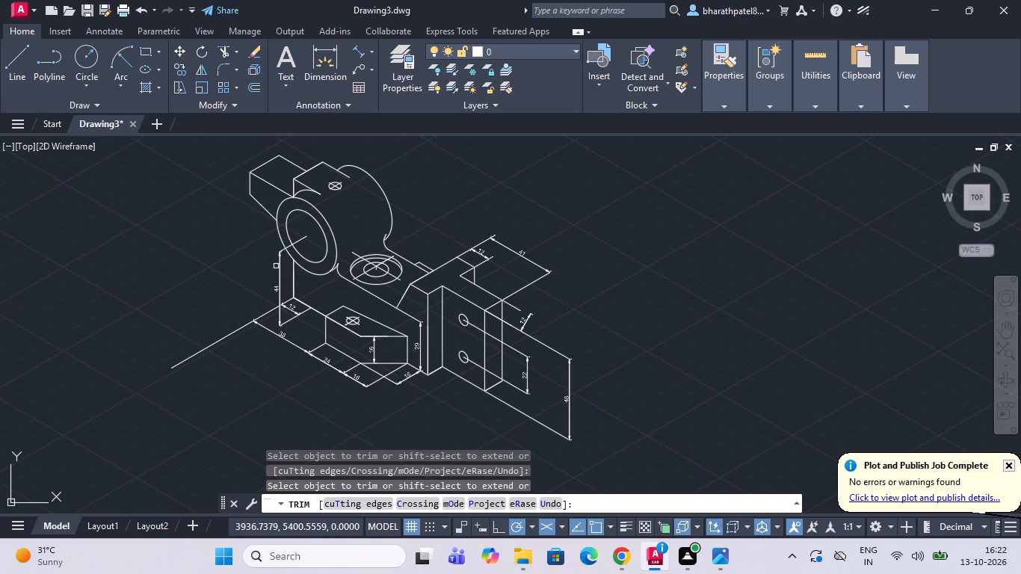
left_click(16, 60)
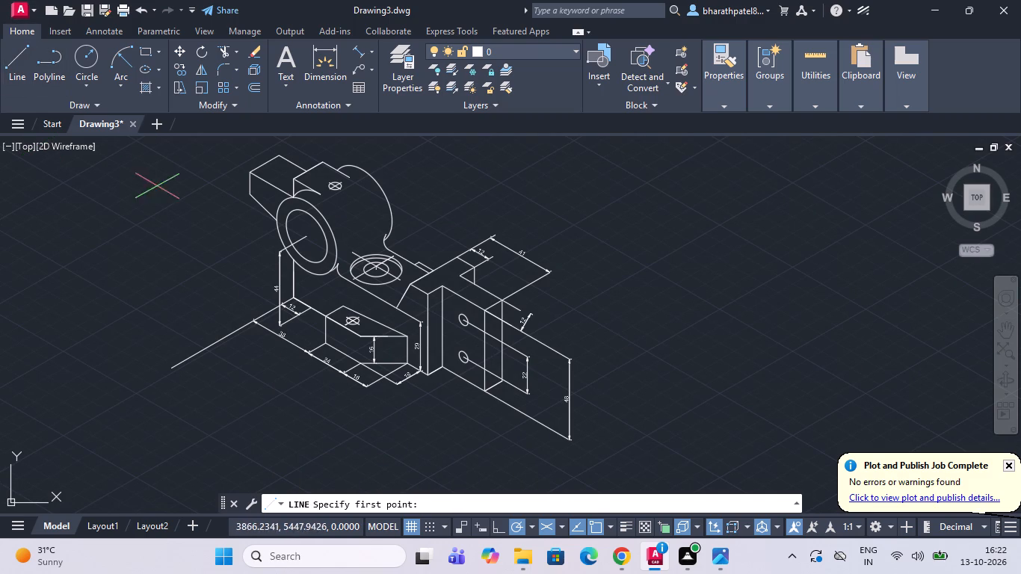
left_click_drag(482, 393, 428, 410)
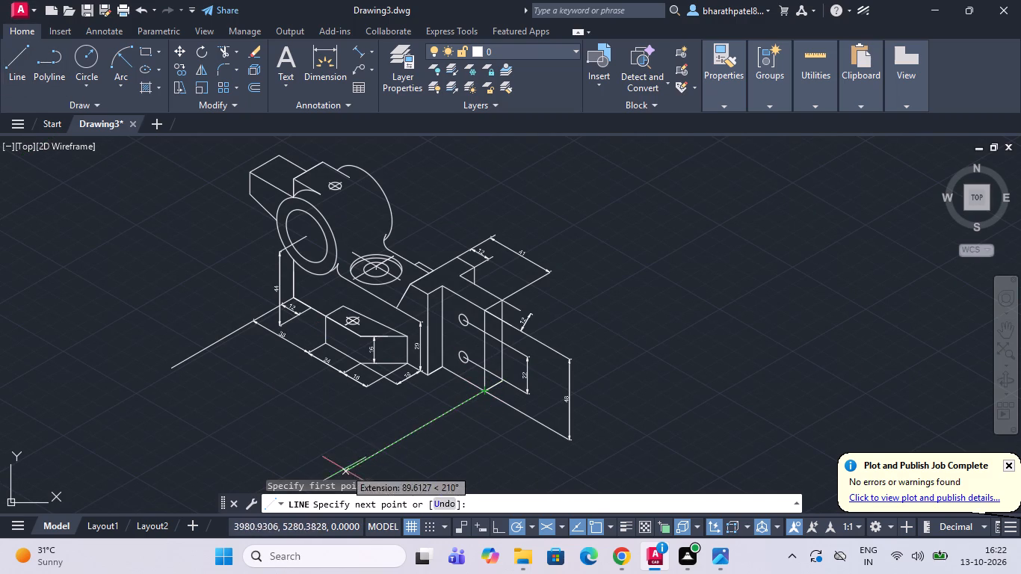
left_click(326, 481)
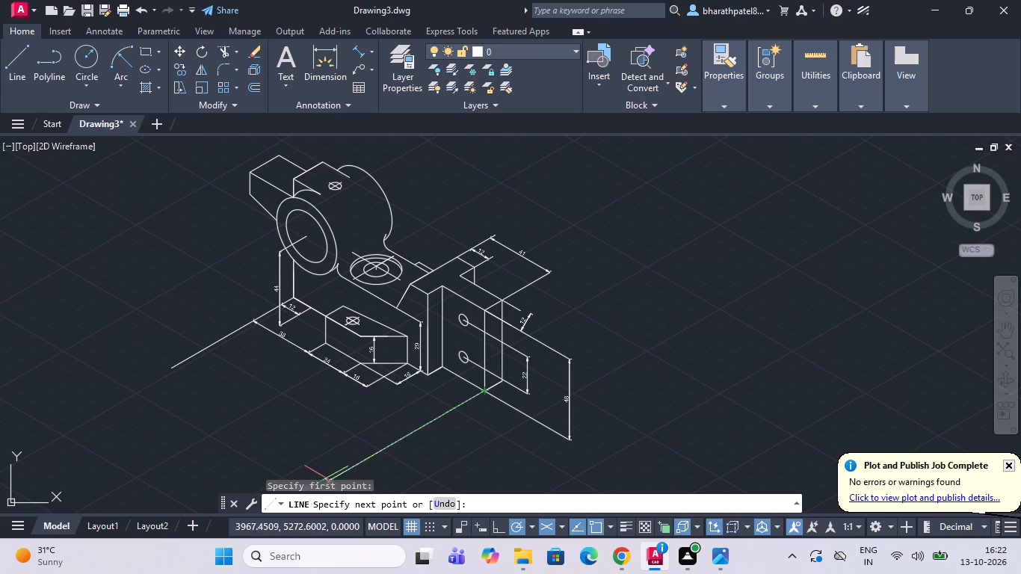
scroll(353, 442, "down", 1)
scroll(445, 399, "down", 1)
scroll(525, 322, "down", 2)
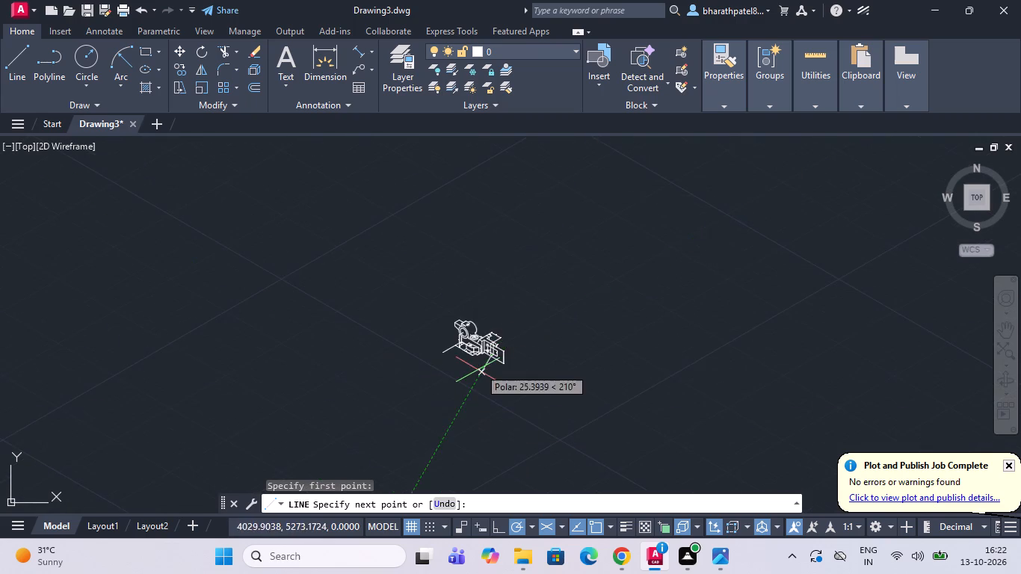
scroll(474, 372, "up", 3)
left_click(437, 363)
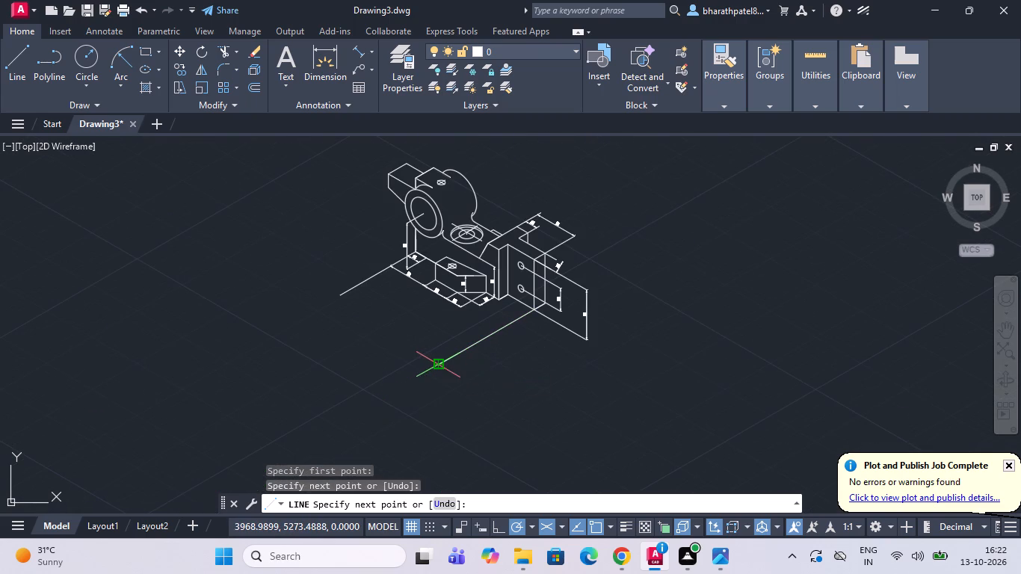
key("Escape")
Draw a helper line parallel to the body's length, outside the 38 dimension, crossing the outer body and end plate extension lines.
left_click_drag(13, 52, 17, 64)
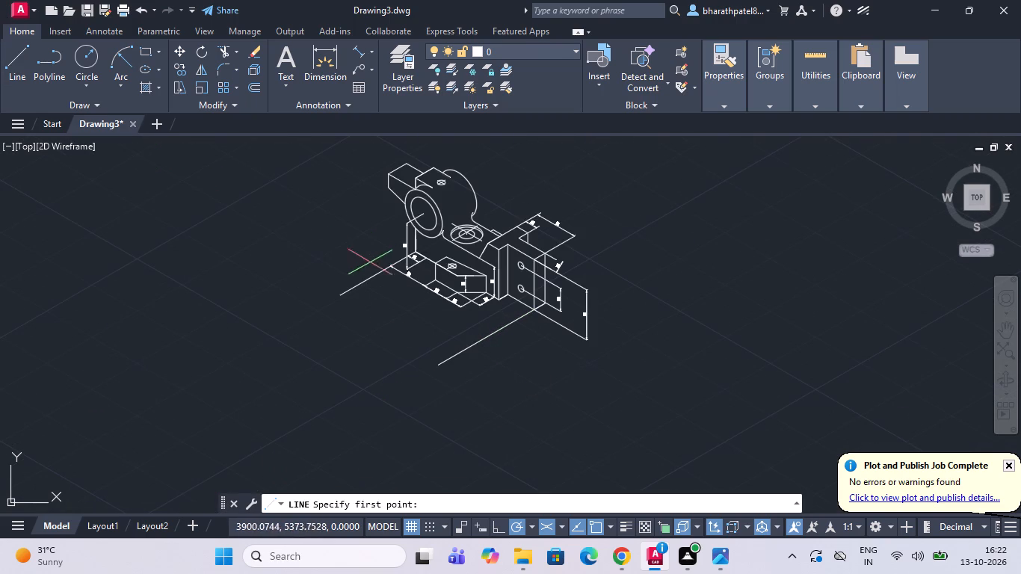
scroll(389, 259, "up", 3)
left_click(329, 286)
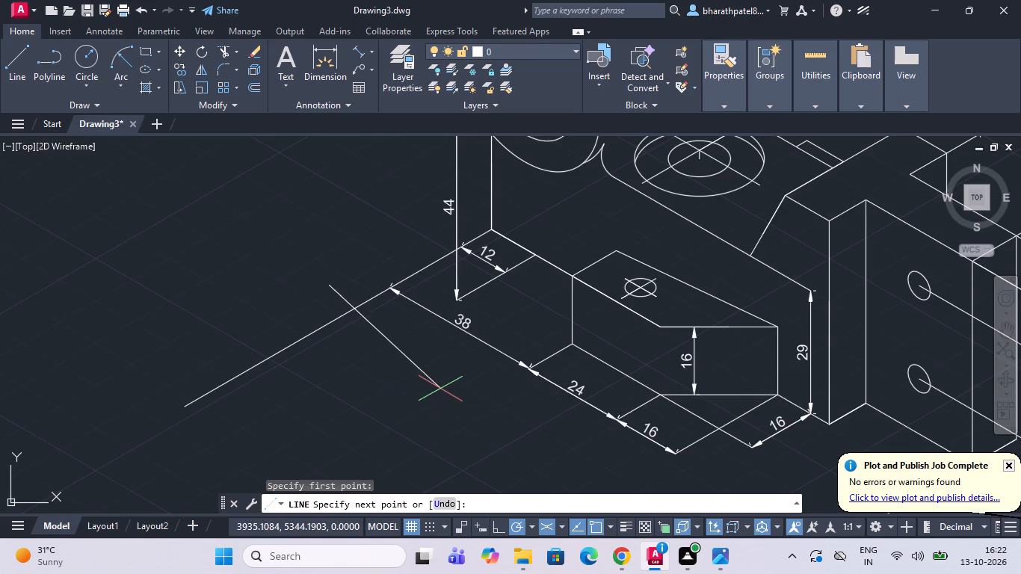
scroll(441, 386, "down", 2)
left_click(617, 475)
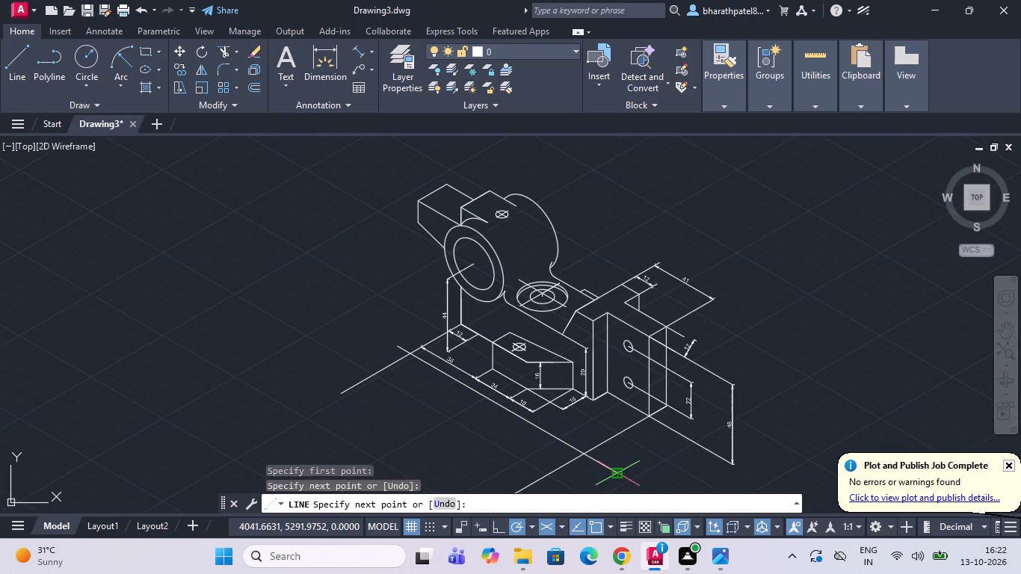
key("Escape")
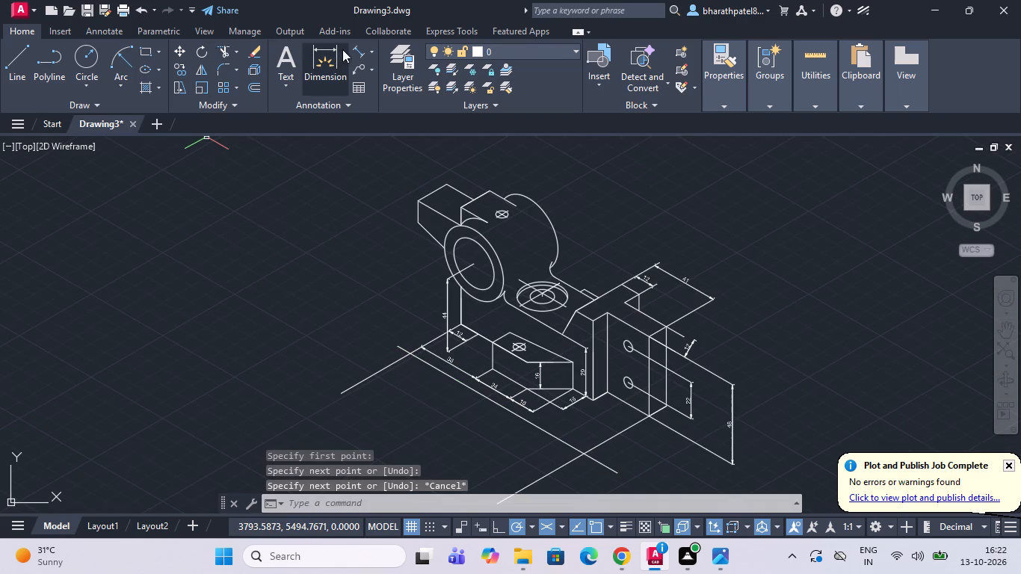
Add an aligned overall length dimension on the helper line between the outer body extension line and the end plate's extension line.
left_click(356, 46)
scroll(349, 318, "down", 1)
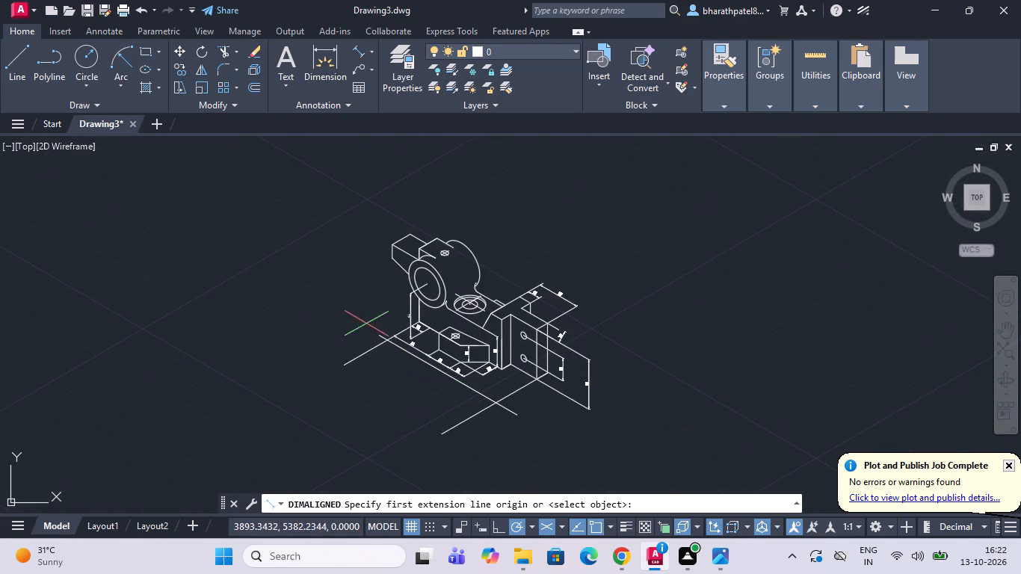
scroll(410, 407, "up", 1)
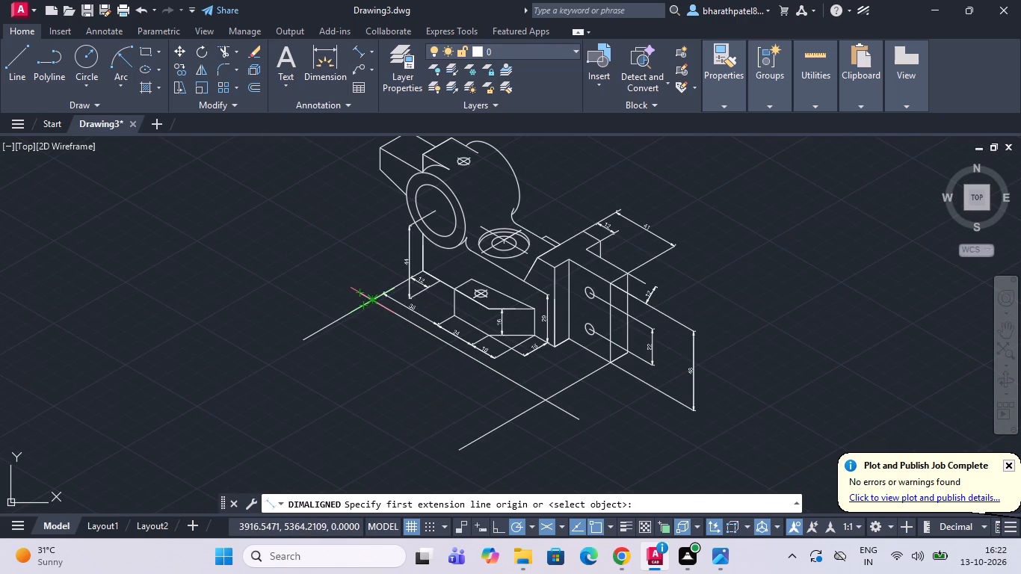
scroll(378, 300, "up", 3)
scroll(351, 226, "down", 2)
scroll(376, 294, "up", 2)
left_click(308, 191)
scroll(311, 191, "down", 1)
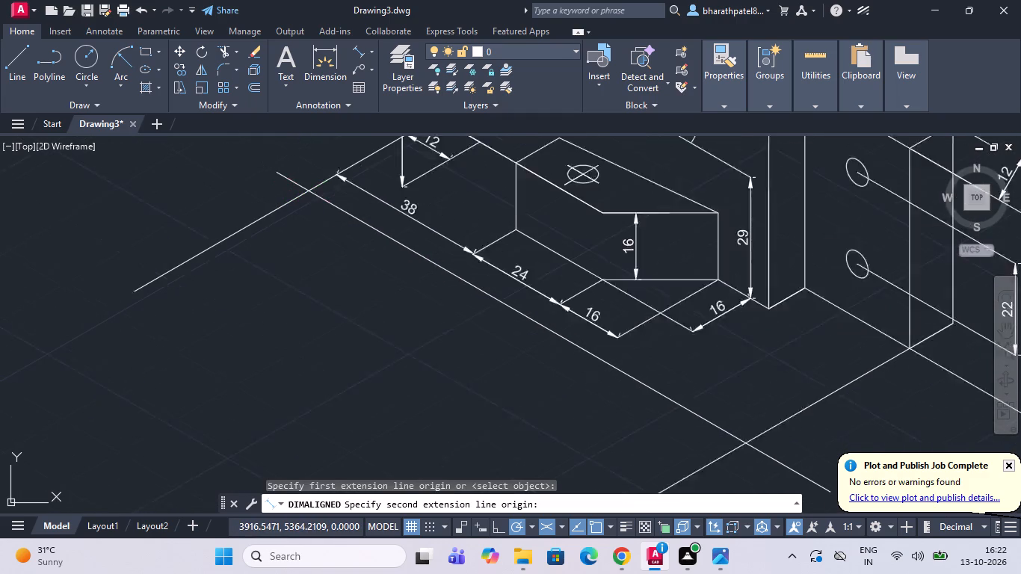
scroll(311, 191, "down", 2)
scroll(478, 290, "up", 2)
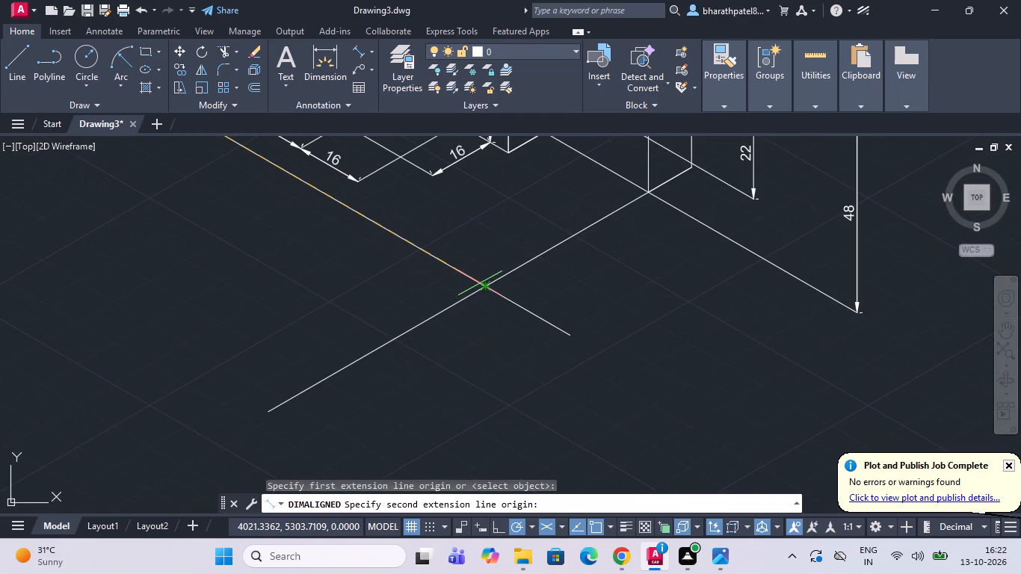
left_click(484, 283)
left_click(484, 283)
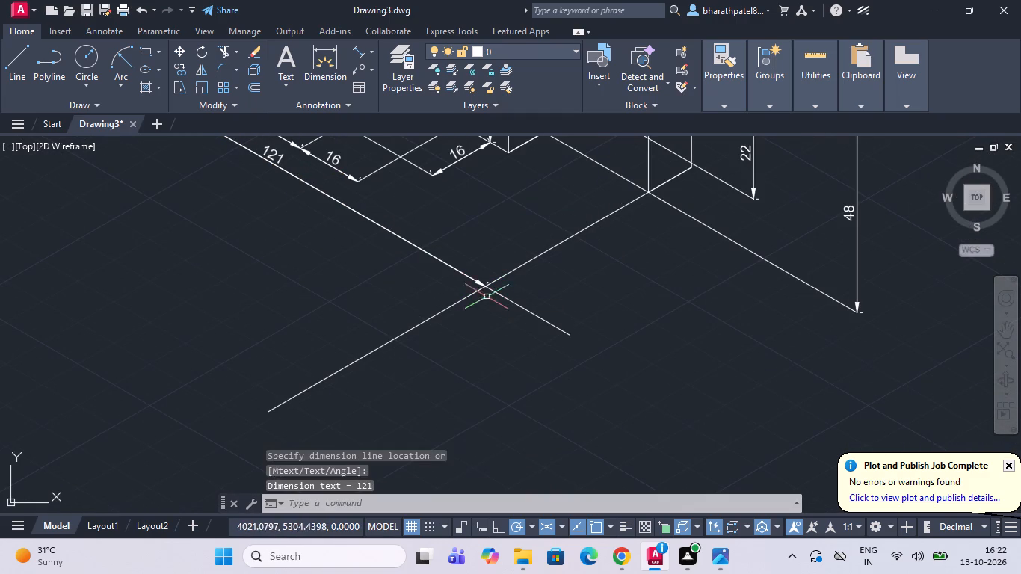
key("Escape")
Delete the helper line under the overall length dimension.
left_click(522, 304)
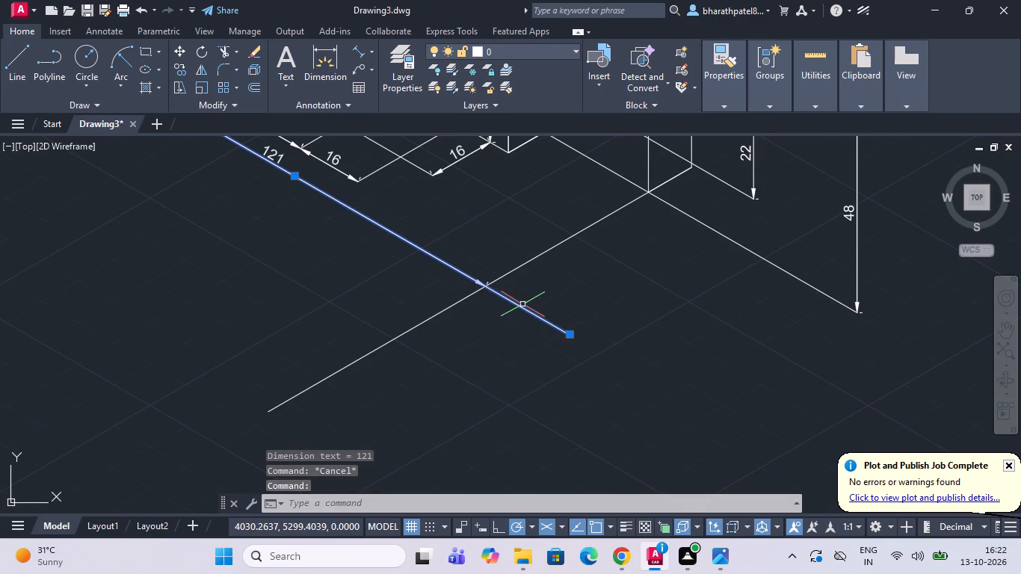
key("Delete")
Draw a short line from the overall dimension's outer body end, continuing its direction just past the extension line.
scroll(540, 295, "down", 2)
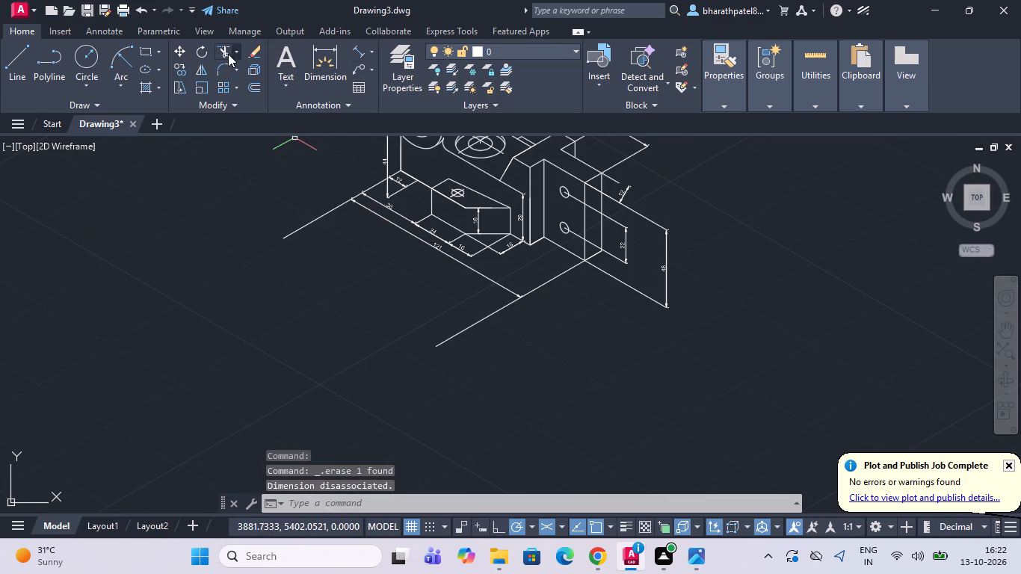
left_click(227, 46)
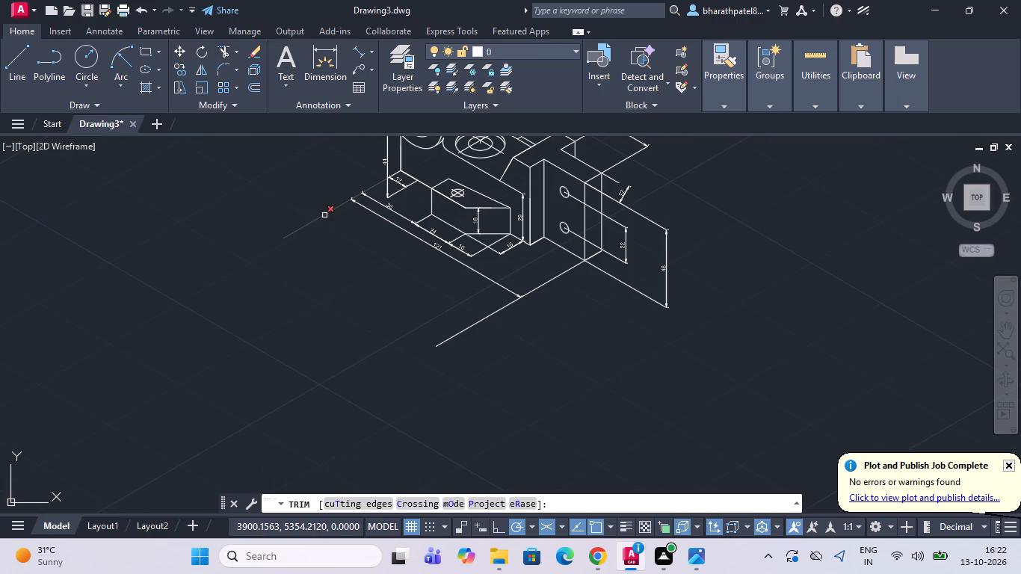
left_click(8, 61)
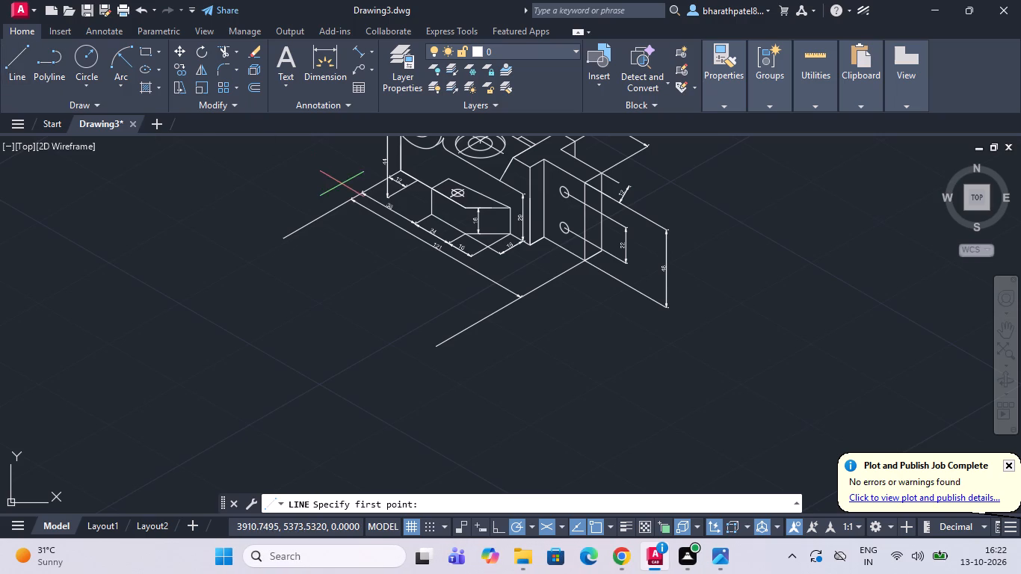
scroll(341, 199, "up", 5)
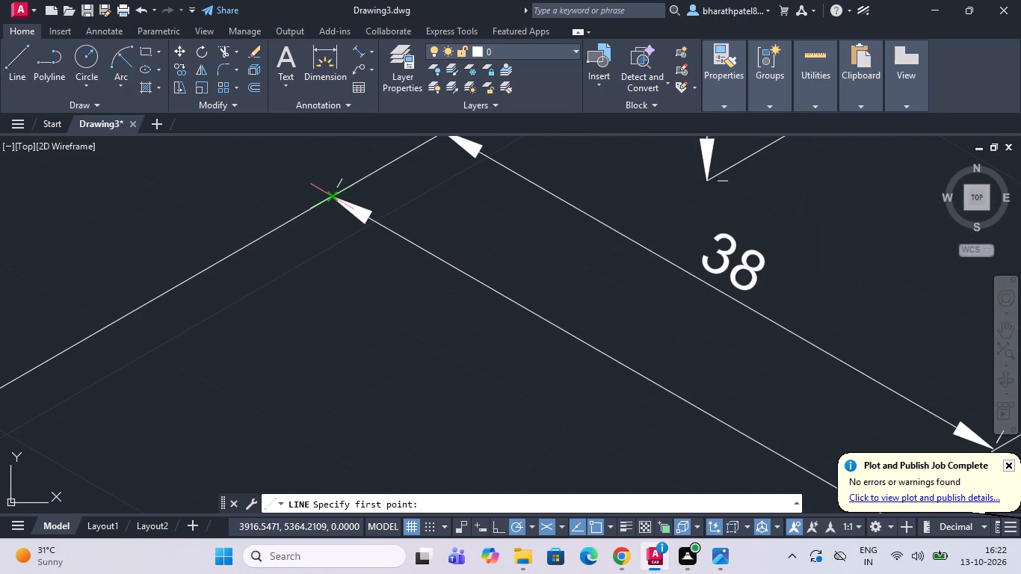
left_click_drag(334, 197, 324, 190)
left_click(292, 173)
key("grave")
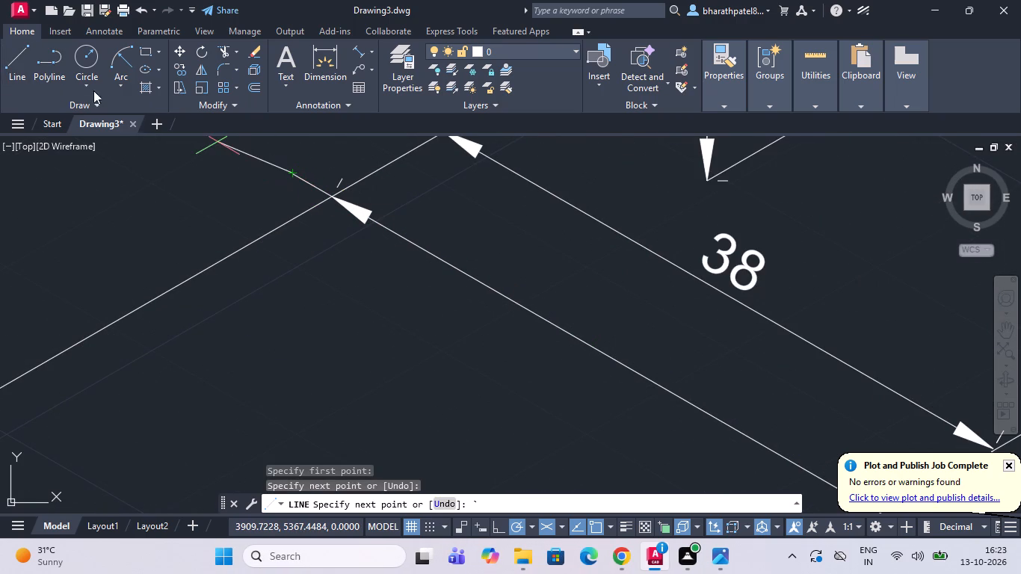
Draw a short line from the overall dimension's end plate arrowhead, continuing its direction just past the plate's extension line.
left_click(4, 58)
scroll(149, 179, "down", 3)
scroll(204, 210, "down", 2)
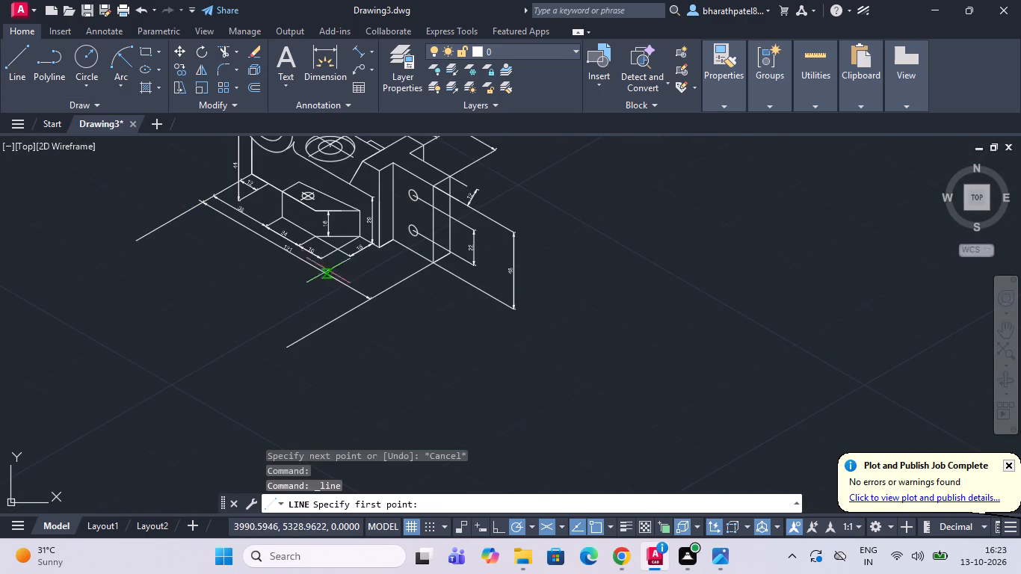
scroll(356, 297, "up", 4)
left_click(430, 304)
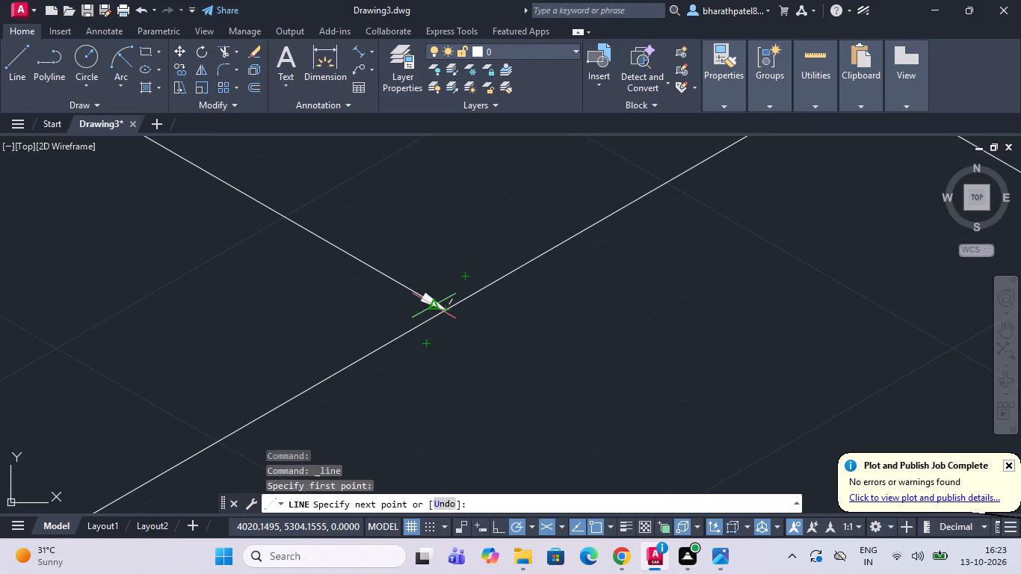
left_click(477, 333)
key("grave")
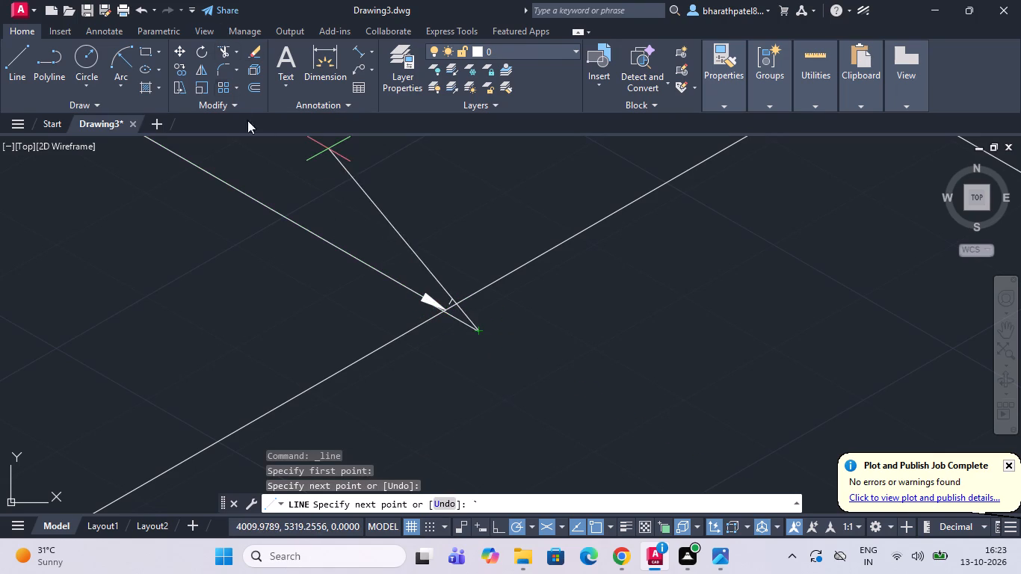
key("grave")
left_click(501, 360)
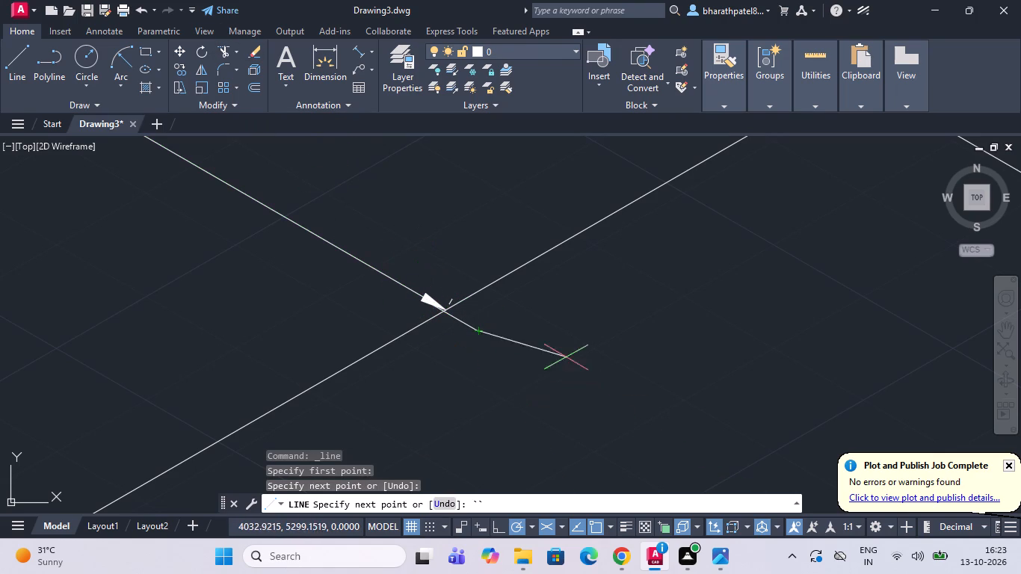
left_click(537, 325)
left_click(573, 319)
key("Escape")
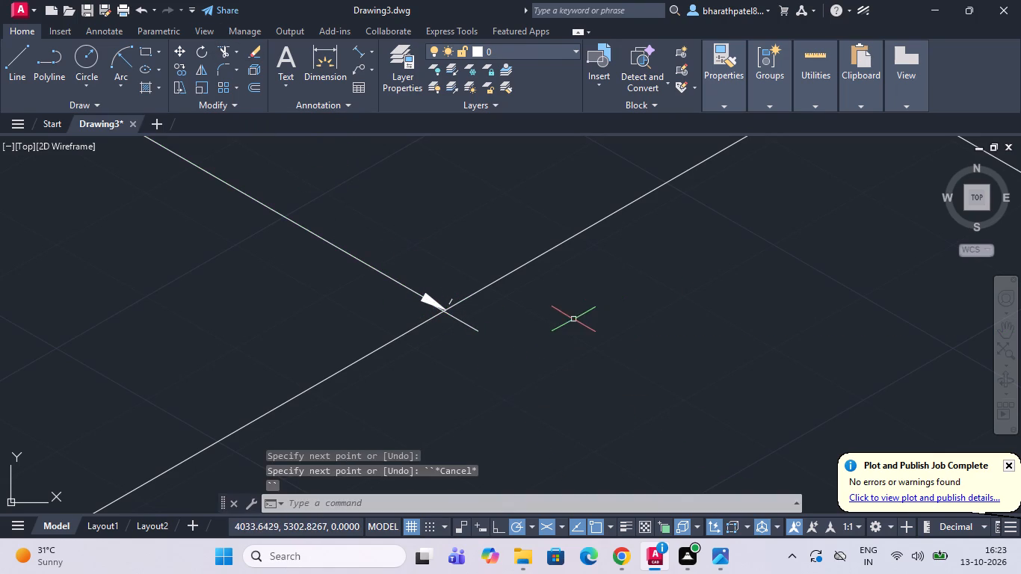
Trim the end plate's and the outer body's extension lines where they run past the overall length dimension.
left_click(231, 50)
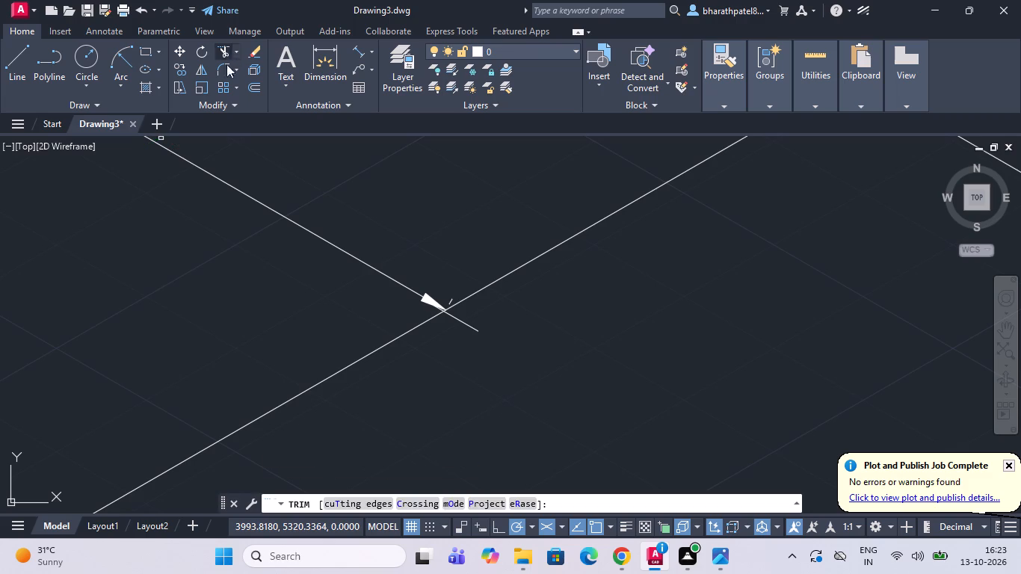
left_click_drag(277, 298, 416, 452)
scroll(422, 434, "down", 4)
left_click_drag(192, 295, 233, 336)
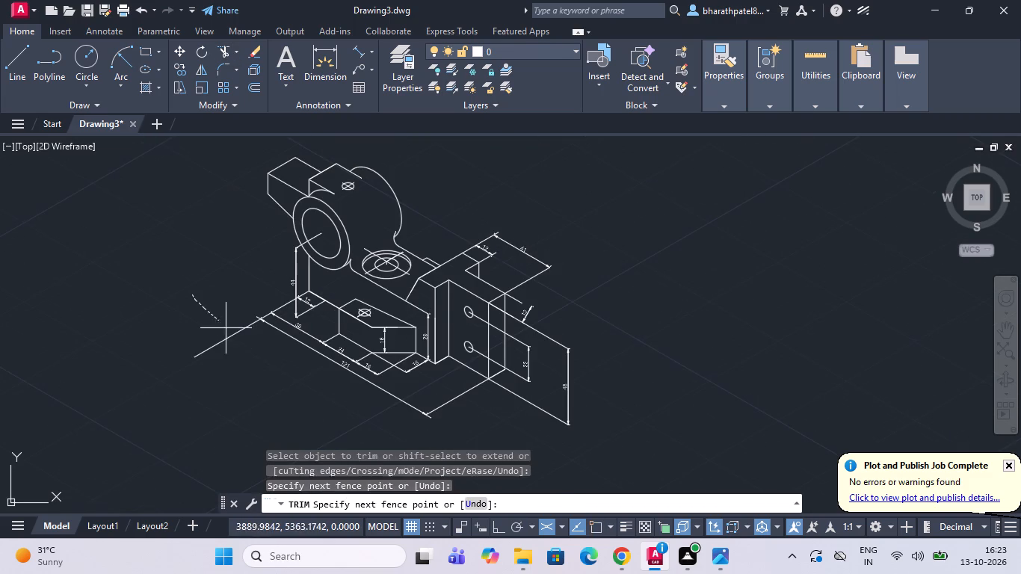
left_click_drag(233, 336, 266, 383)
Trim away the two short helper lines projecting beyond the arrowheads at both ends of the overall length dimension.
scroll(263, 318, "down", 1)
scroll(263, 318, "up", 7)
left_click_drag(200, 206, 187, 218)
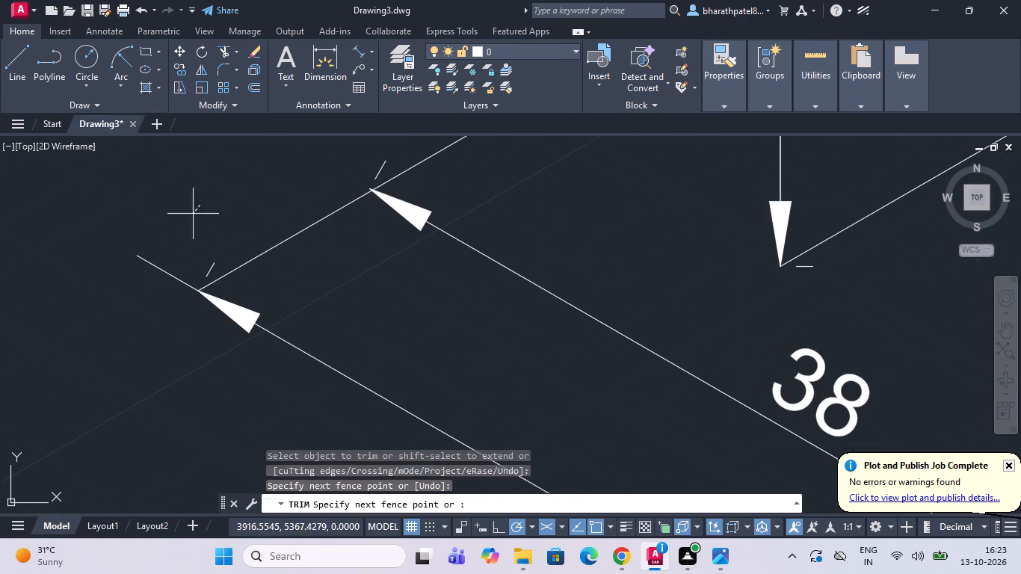
left_click_drag(187, 218, 135, 330)
scroll(146, 301, "down", 6)
scroll(283, 433, "up", 2)
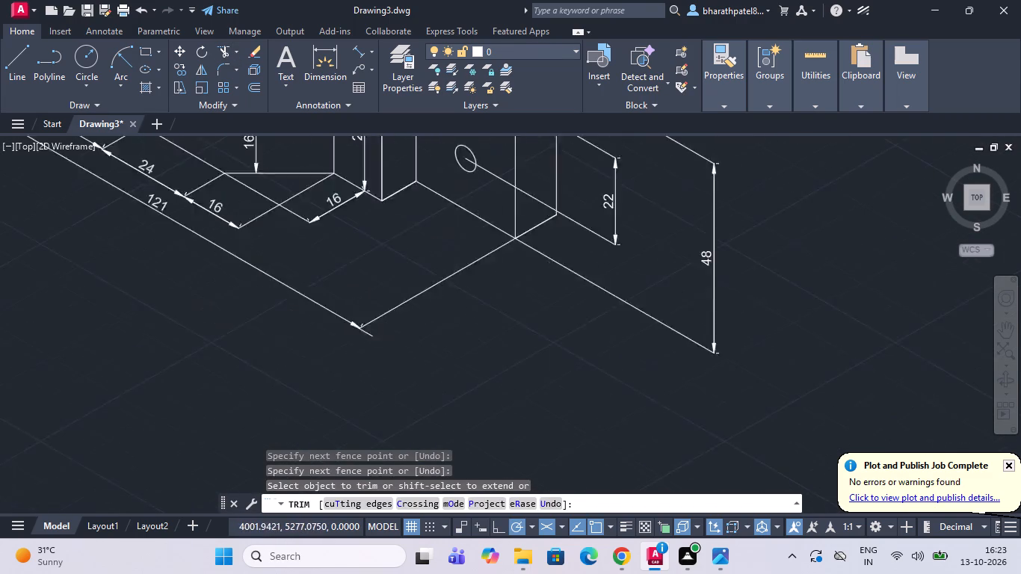
scroll(283, 433, "up", 2)
scroll(368, 350, "down", 3)
scroll(411, 282, "up", 2)
scroll(404, 350, "up", 3)
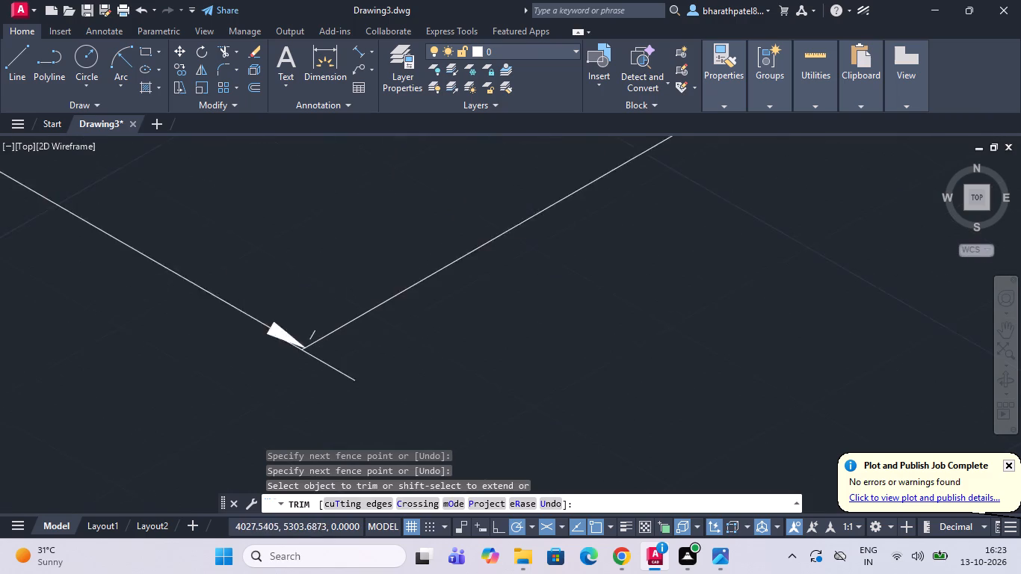
left_click_drag(354, 342, 210, 413)
scroll(217, 414, "down", 4)
scroll(301, 386, "down", 3)
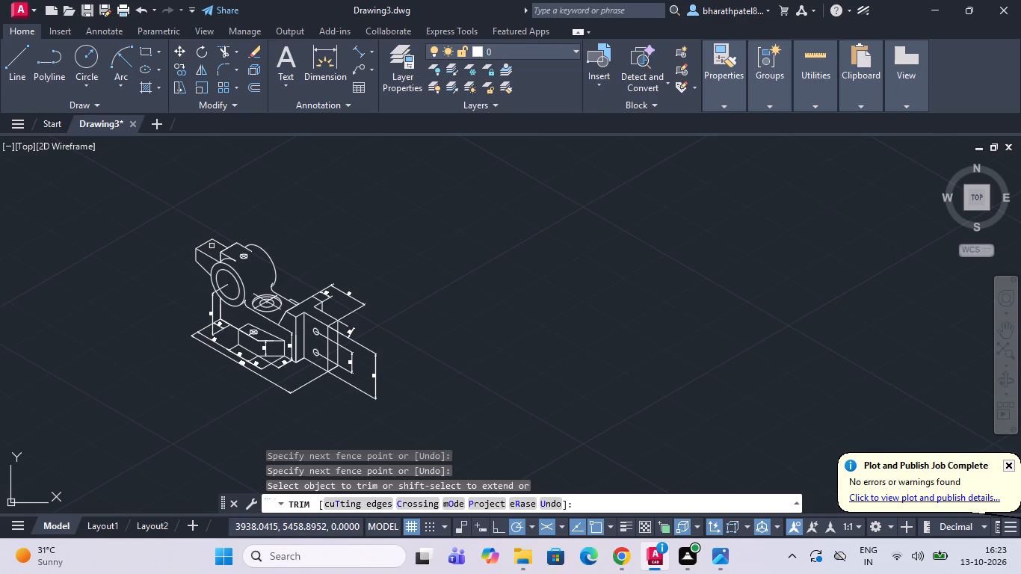
scroll(212, 247, "down", 2)
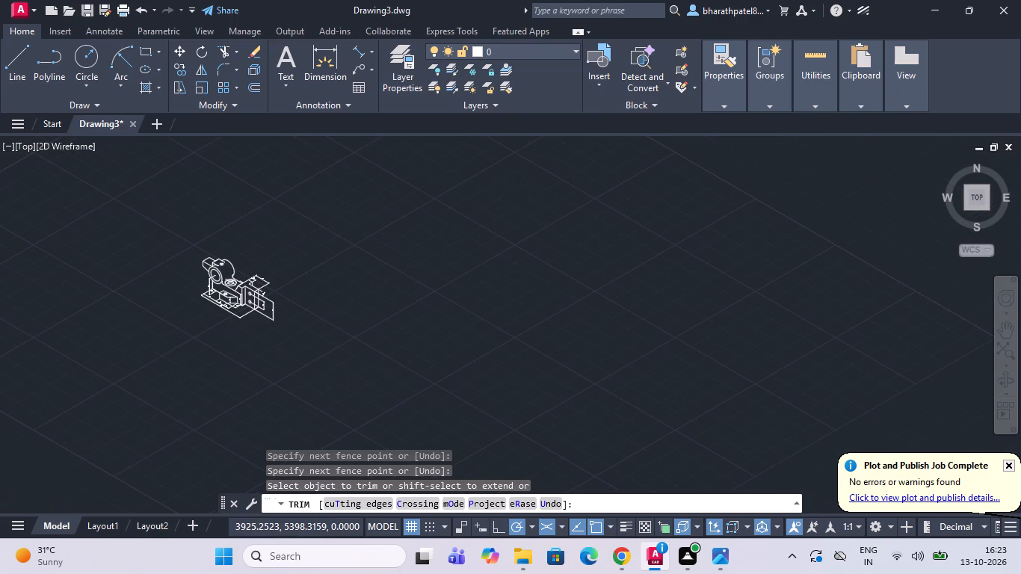
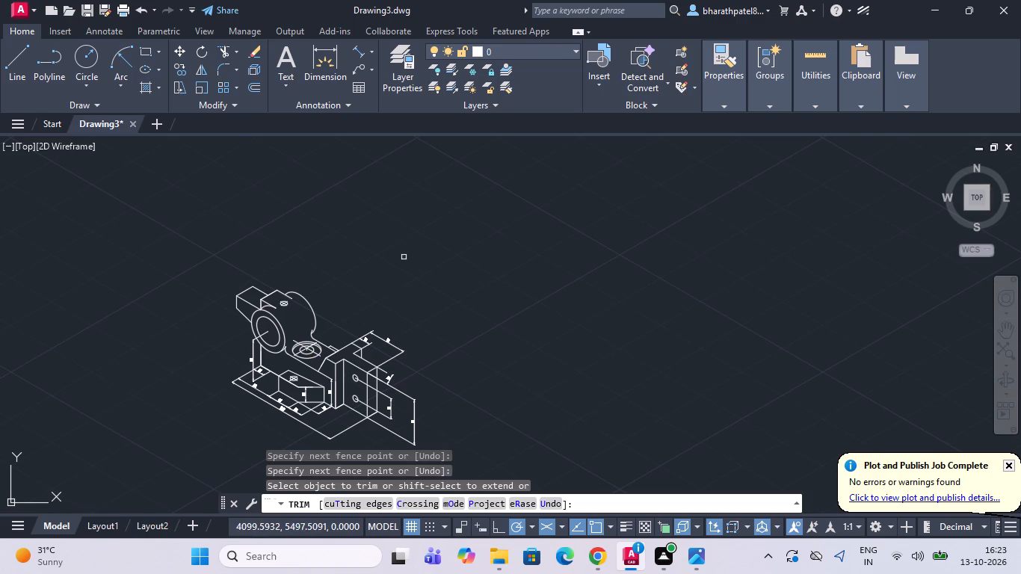
Draw a line extending outward from the projecting block's top front corner along the isometric axis, continuing vertically downward.
scroll(382, 299, "down", 1)
scroll(296, 326, "up", 2)
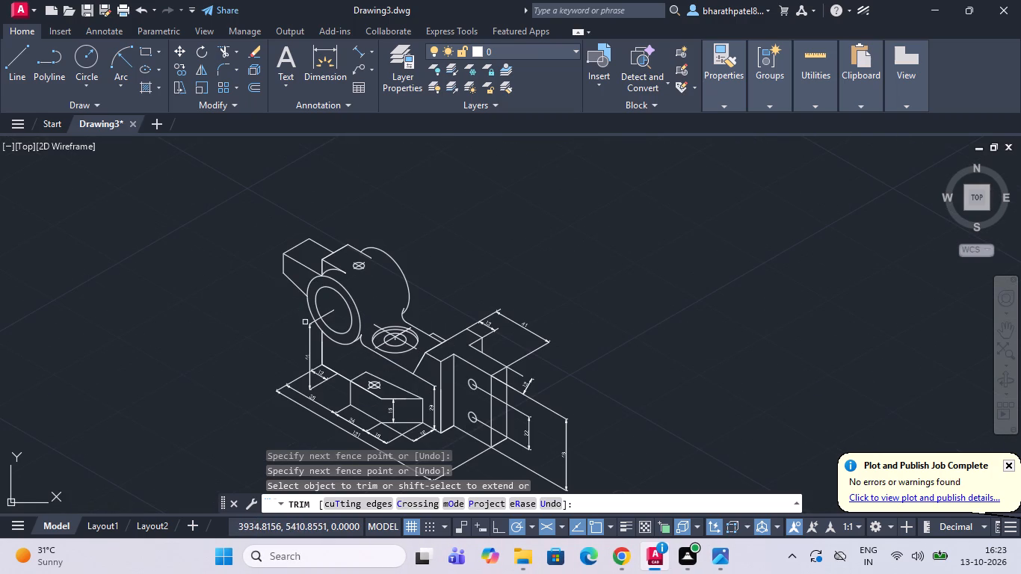
left_click(22, 57)
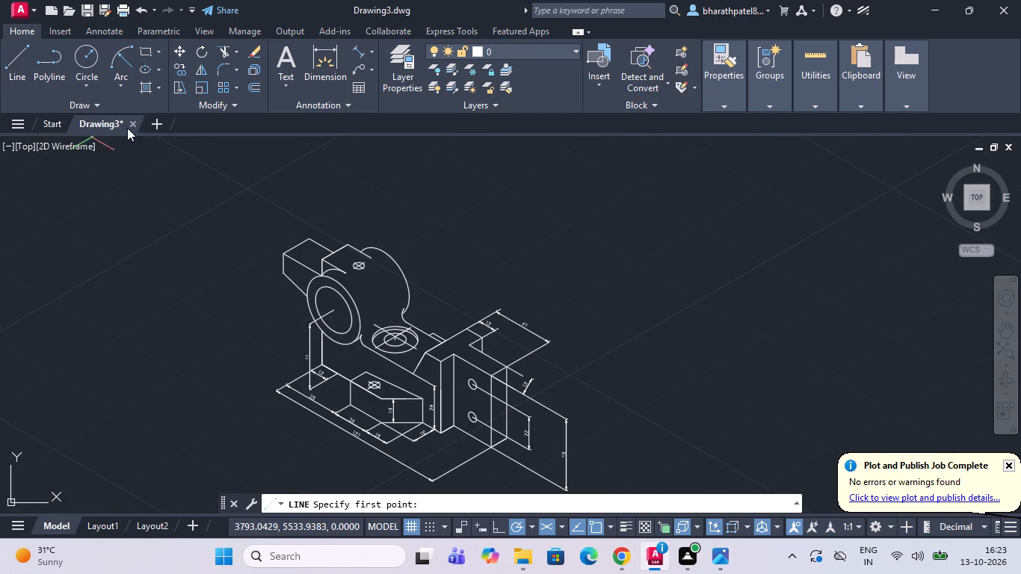
scroll(188, 180, "up", 3)
scroll(193, 185, "down", 3)
scroll(279, 278, "up", 3)
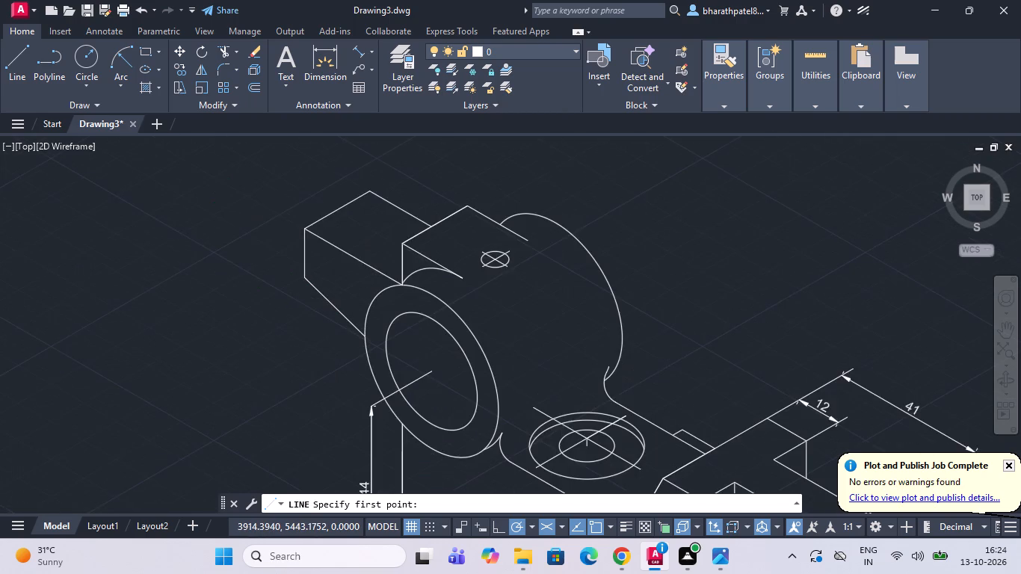
scroll(282, 286, "down", 1)
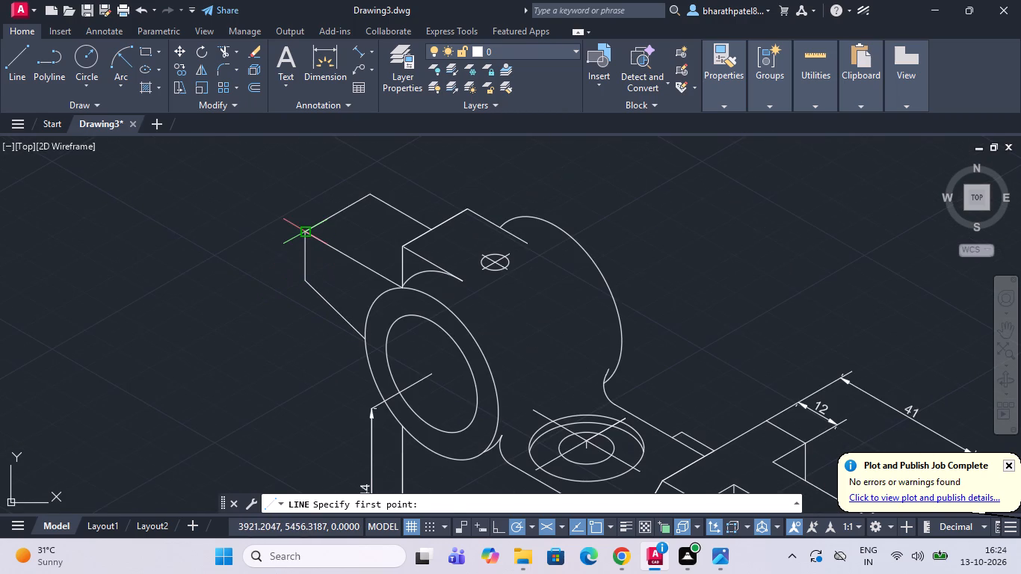
left_click(303, 235)
left_click(251, 206)
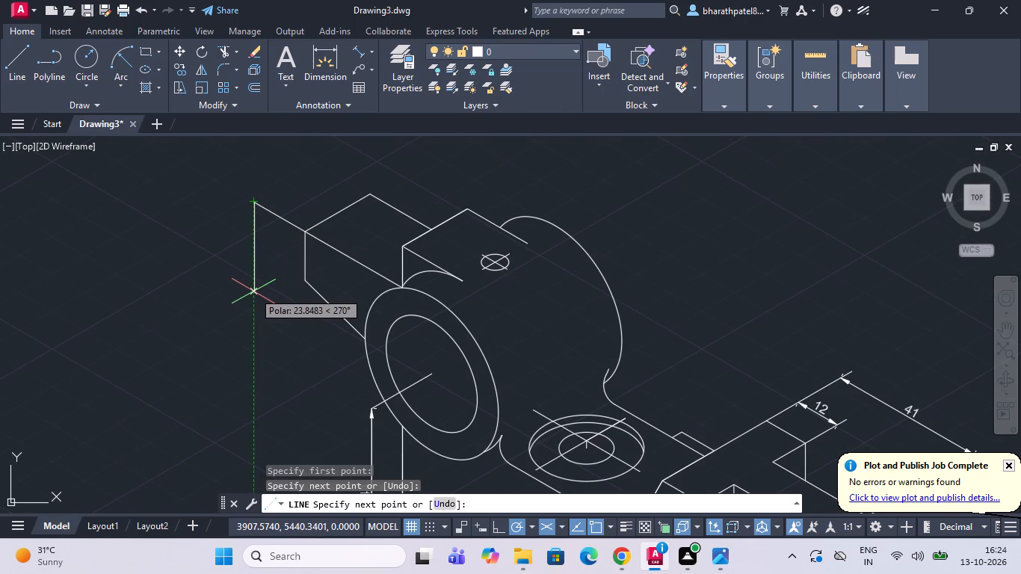
left_click(249, 324)
key("Escape")
Draw outward extension lines along the isometric axis from the projecting block's lower front corner and its top rear corner.
left_click_drag(16, 64, 47, 85)
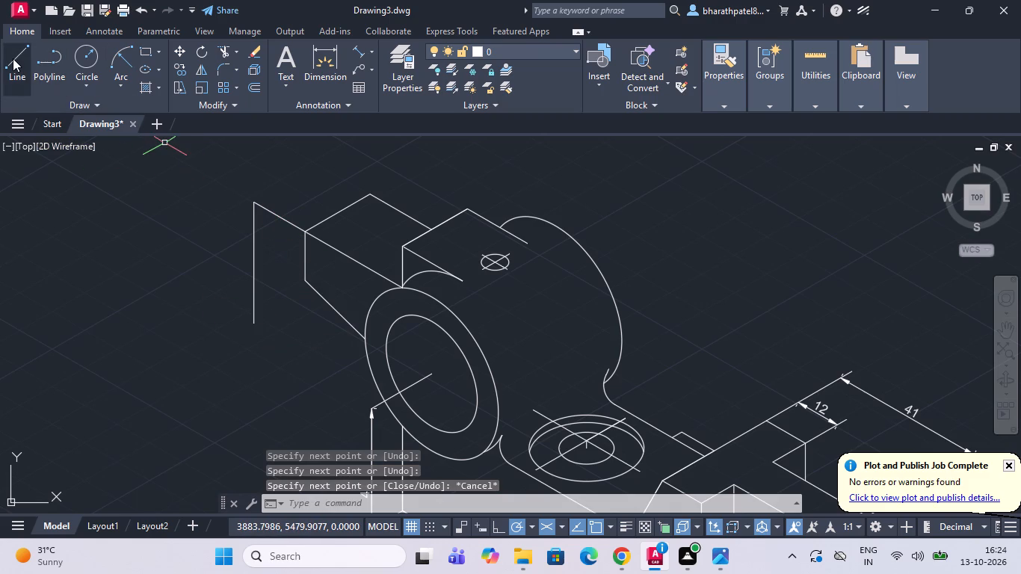
left_click(13, 58)
left_click_drag(308, 284, 260, 258)
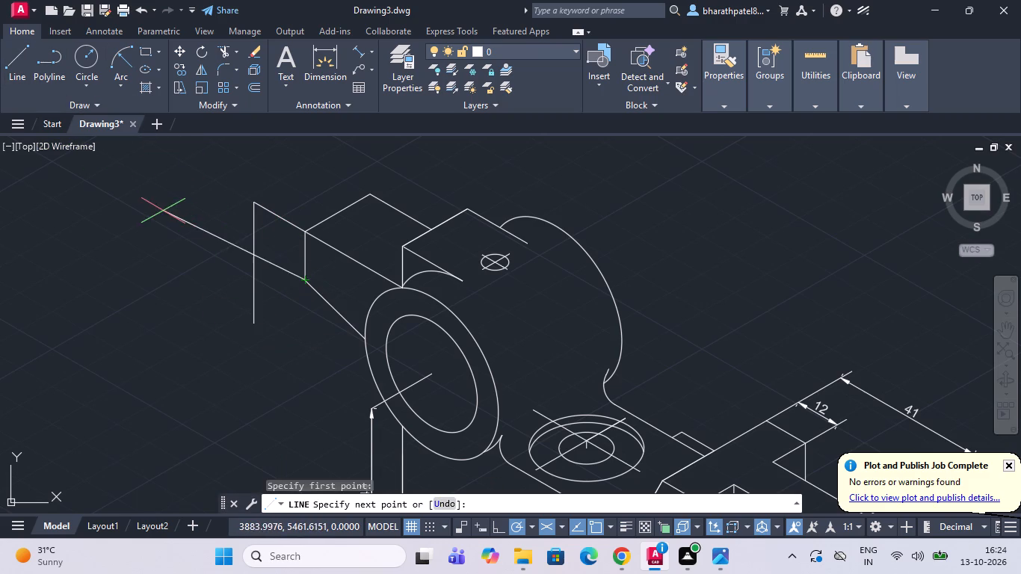
left_click(173, 200)
key("Escape")
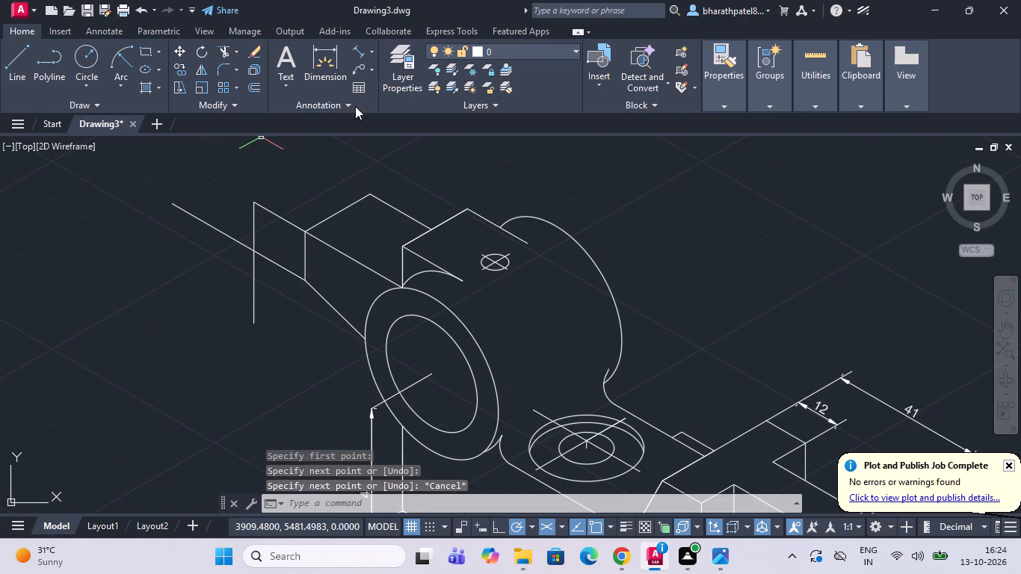
left_click(11, 67)
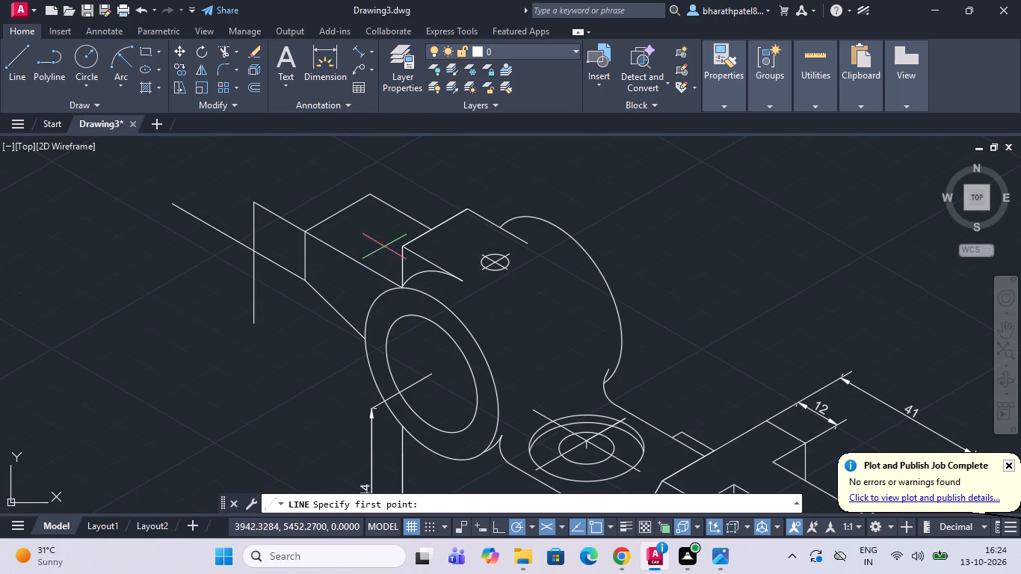
left_click(370, 193)
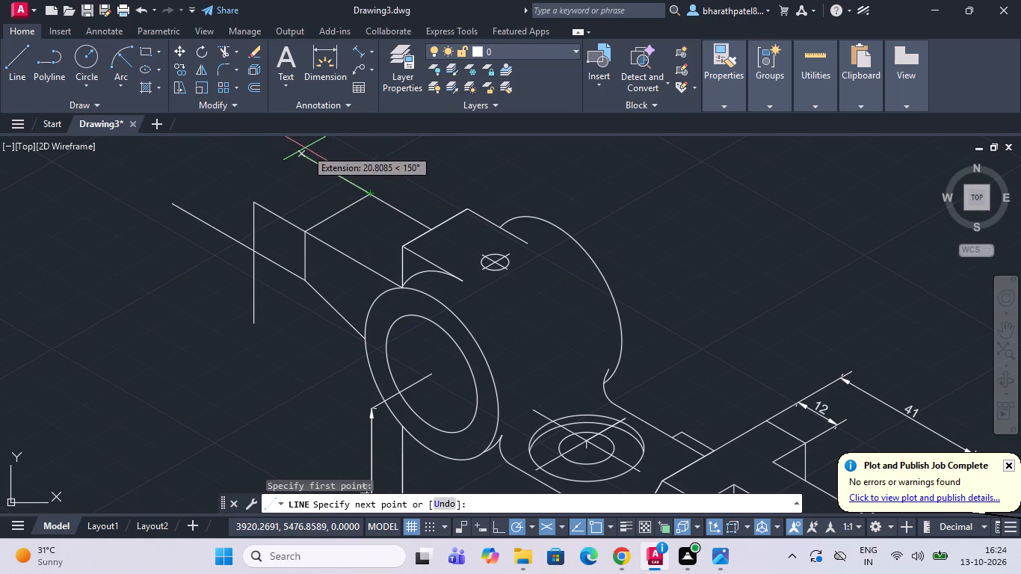
left_click(290, 144)
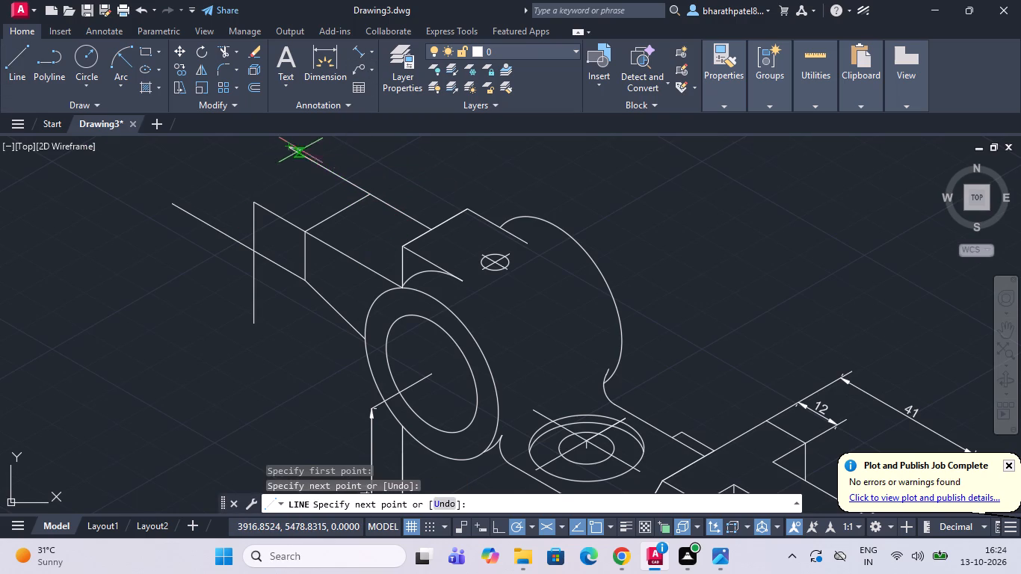
key("Escape")
Draw an isometric line from the top of the outer vertical line, crossing the extension of the block's rear edge.
scroll(302, 247, "down", 2)
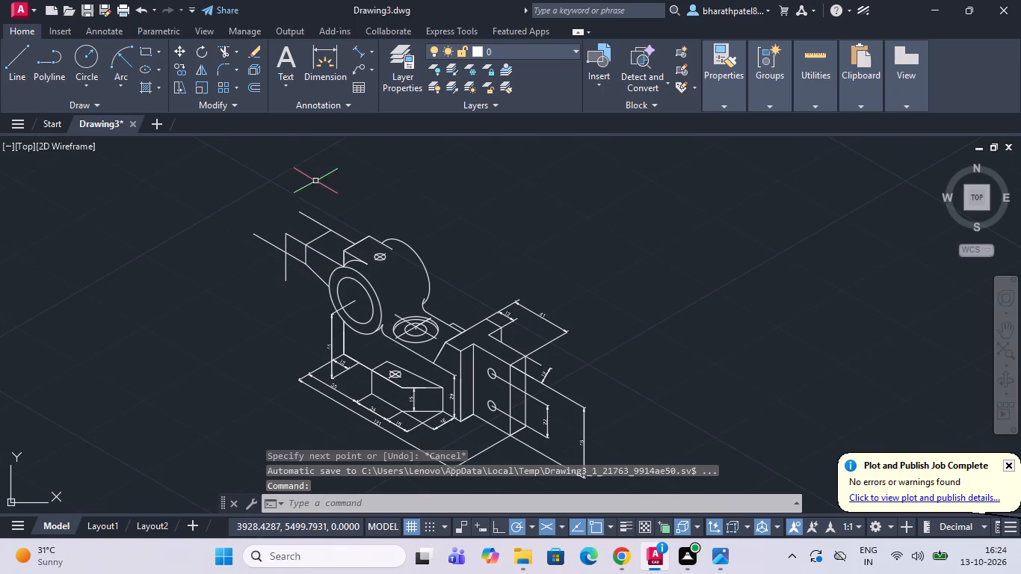
scroll(314, 181, "up", 1)
left_click(12, 66)
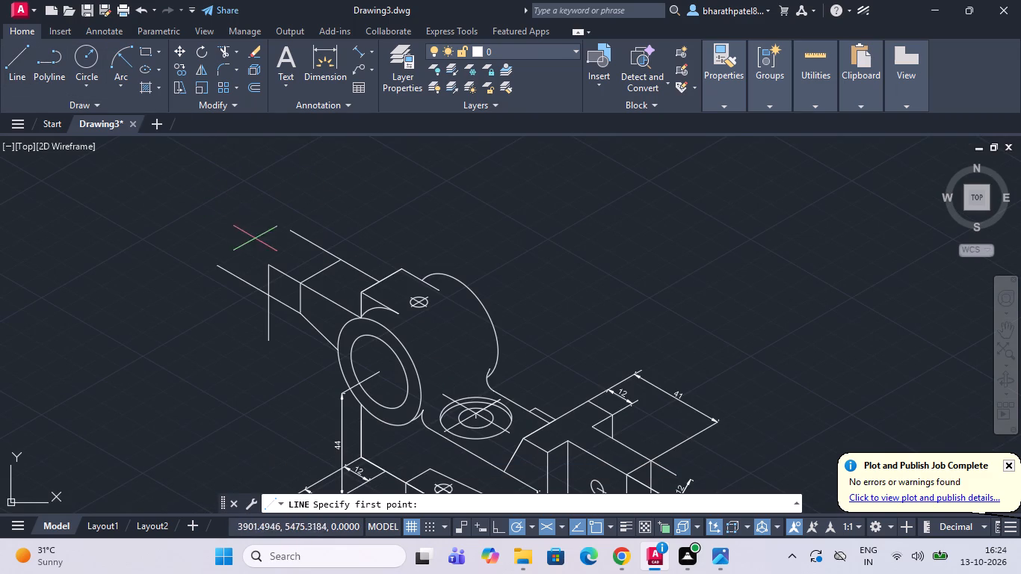
left_click_drag(268, 265, 311, 230)
left_click(371, 211)
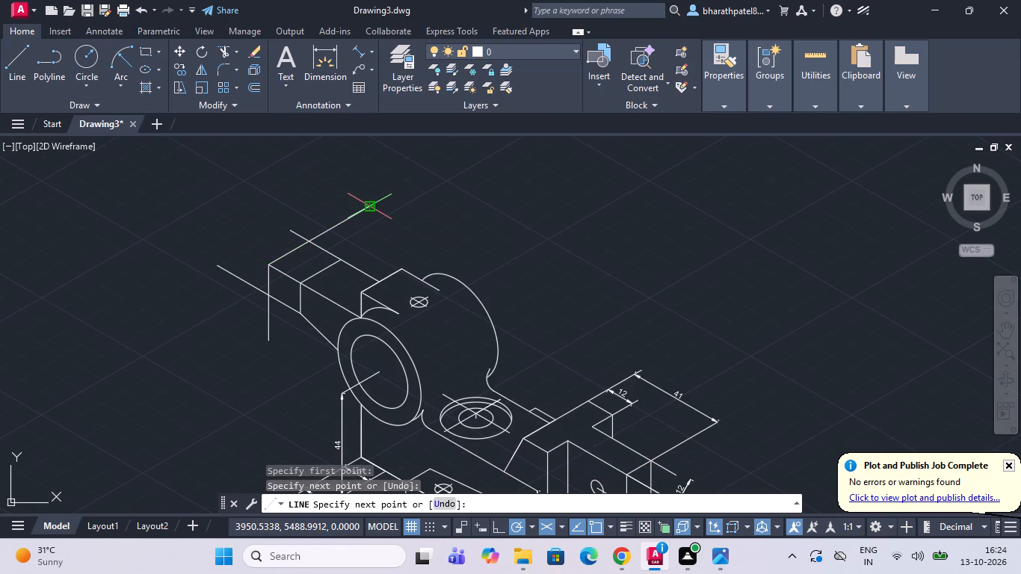
key("Escape")
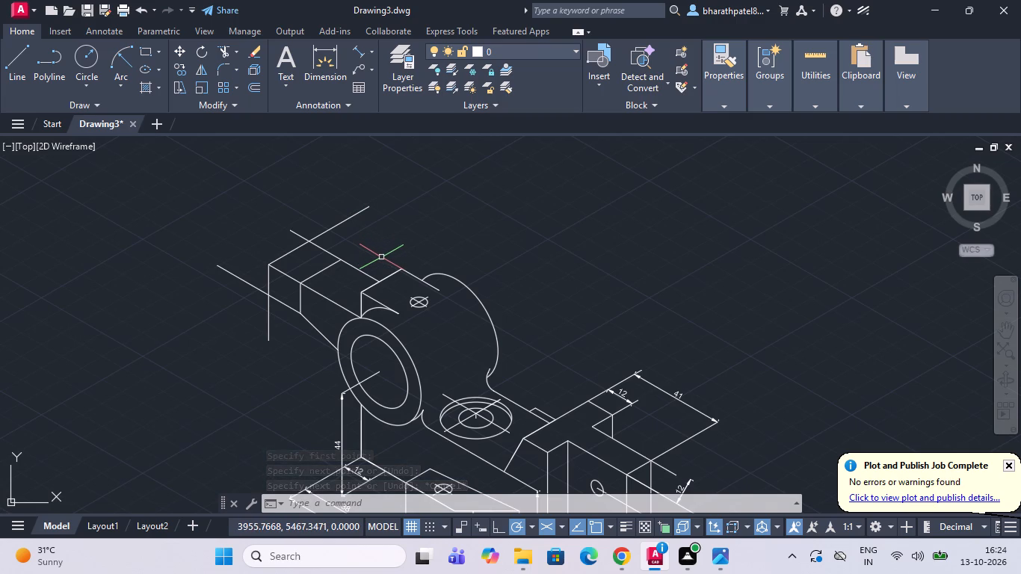
Draw two vertical extension lines upward, about 20 and 21 units long, from the notch corner and the block's rear edge junction.
left_click(15, 55)
scroll(317, 262, "up", 2)
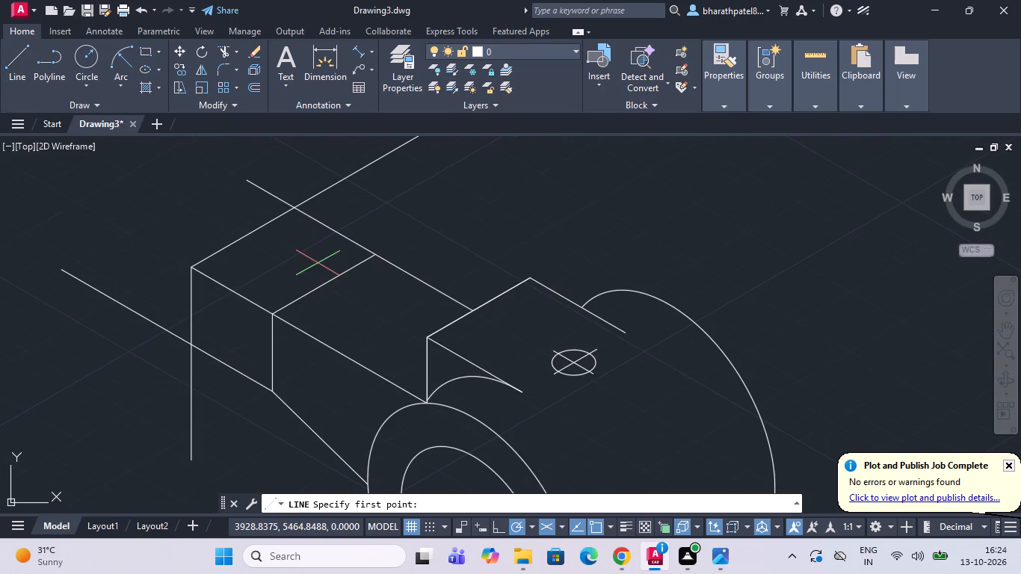
left_click(426, 342)
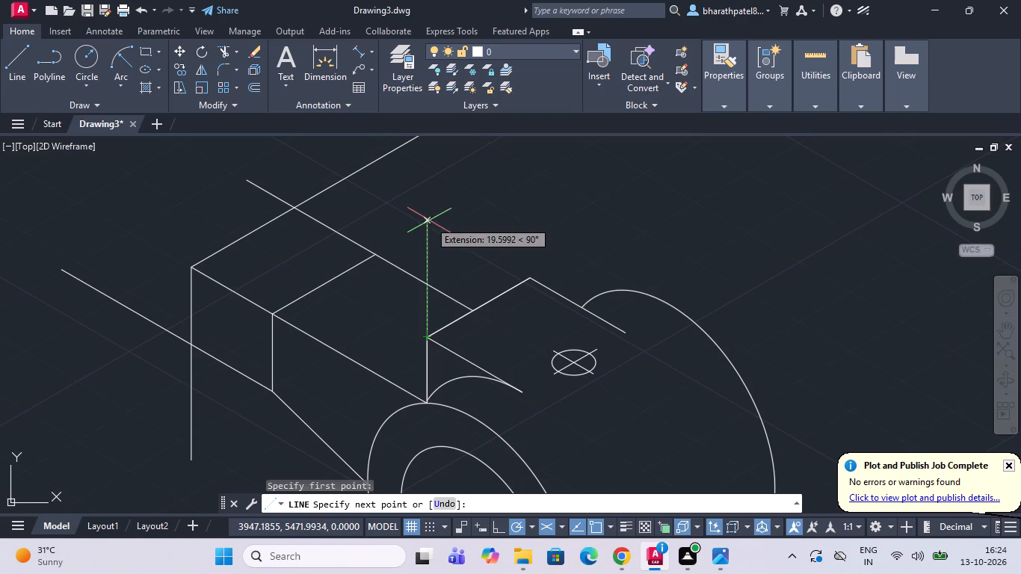
left_click(428, 222)
key("Escape")
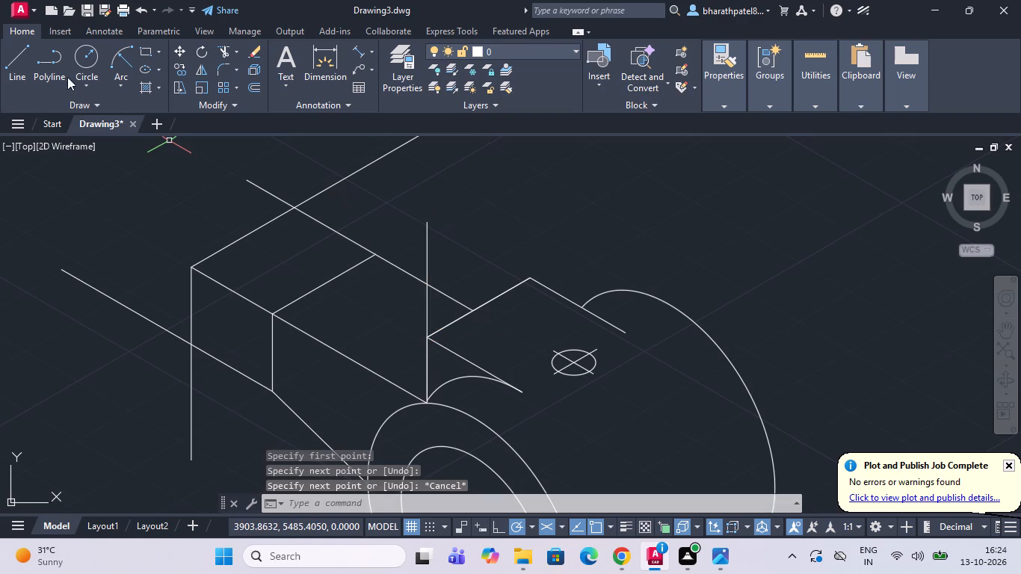
left_click(10, 58)
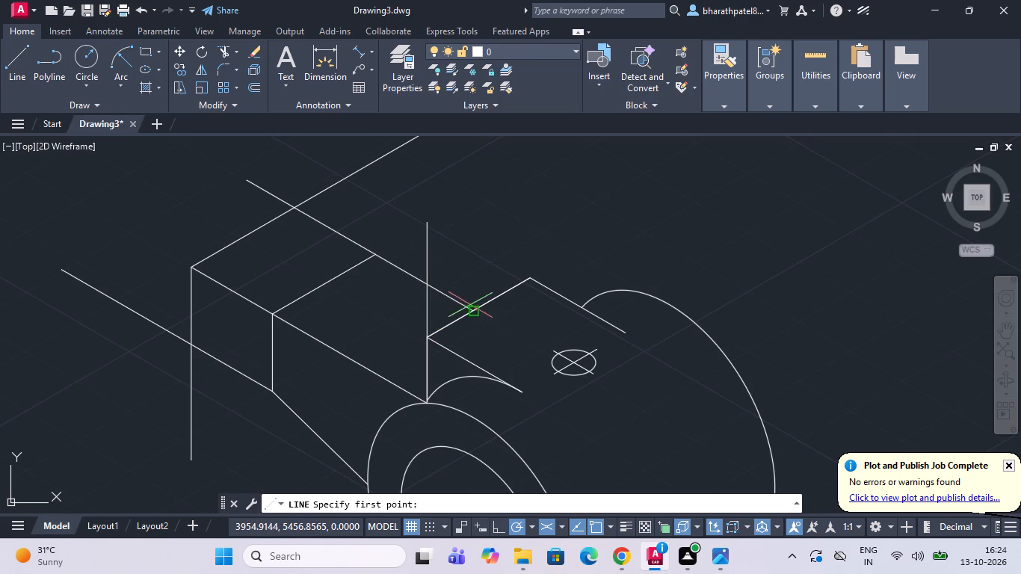
left_click(472, 303)
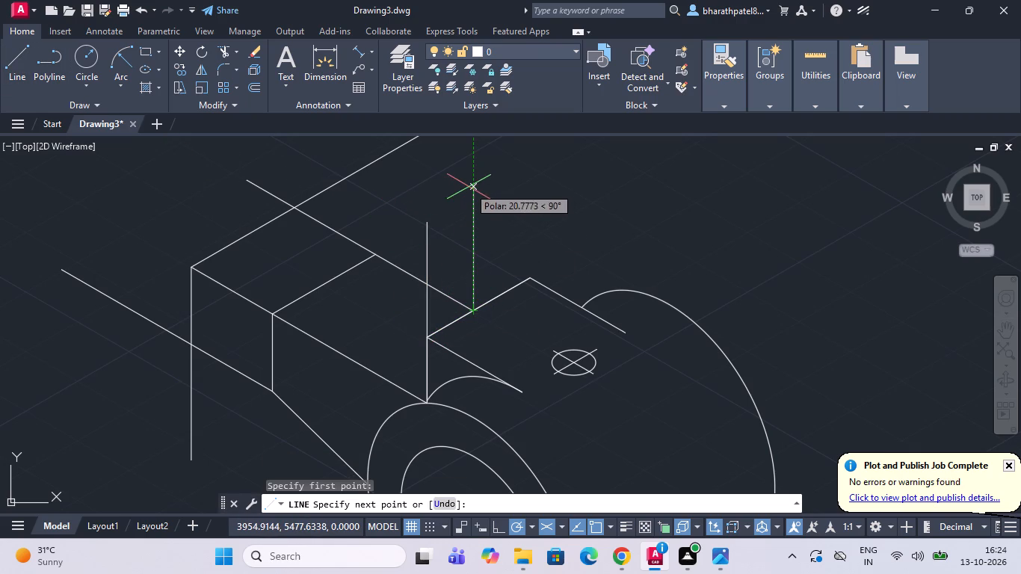
left_click(469, 187)
key("Escape")
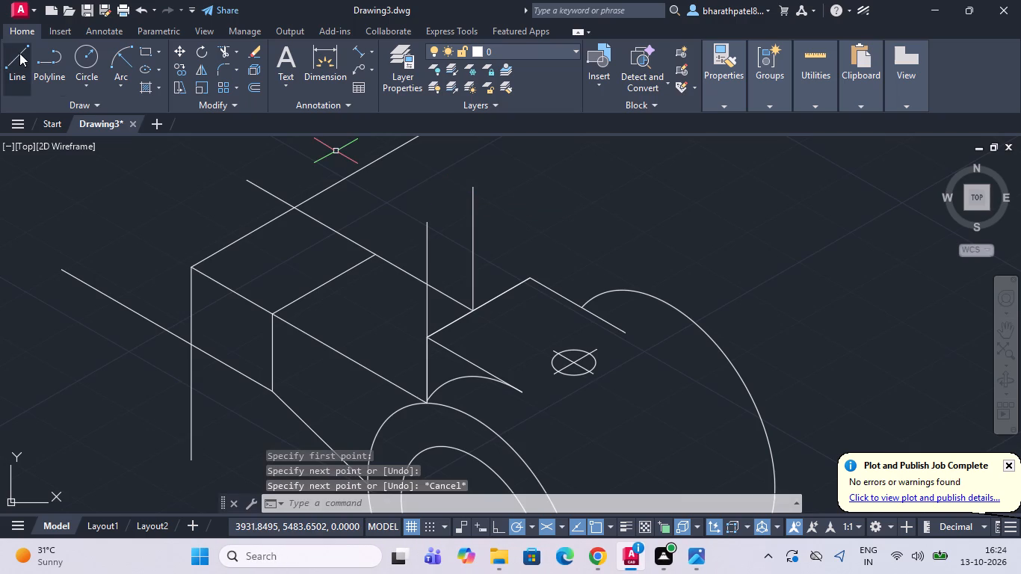
Draw an isometric dimension line crossing both vertical extension lines near their upper ends.
left_click_drag(19, 53, 49, 70)
left_click_drag(407, 231, 452, 231)
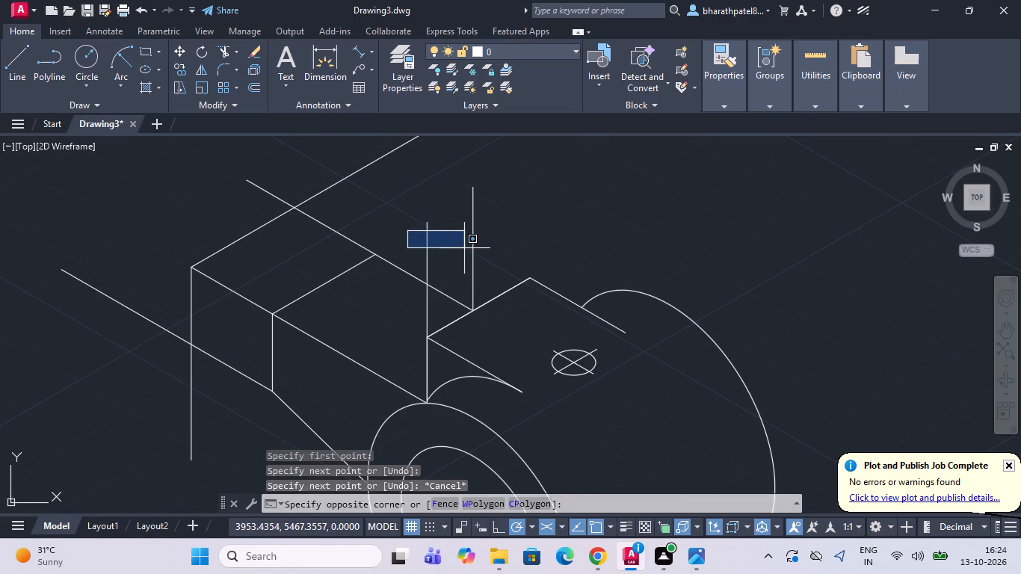
left_click(464, 248)
left_click(24, 57)
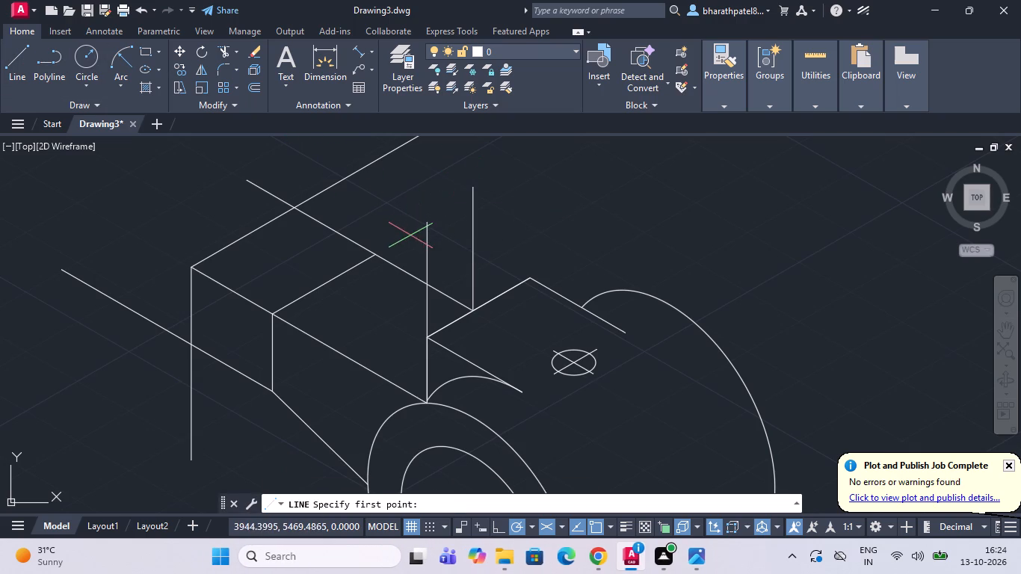
left_click_drag(410, 235, 481, 237)
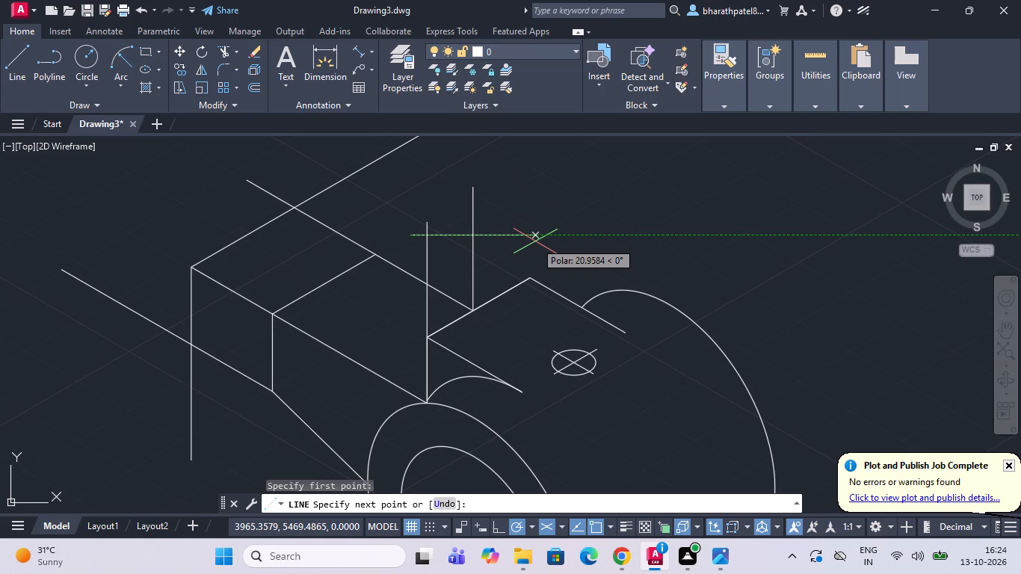
left_click(528, 175)
key("Escape")
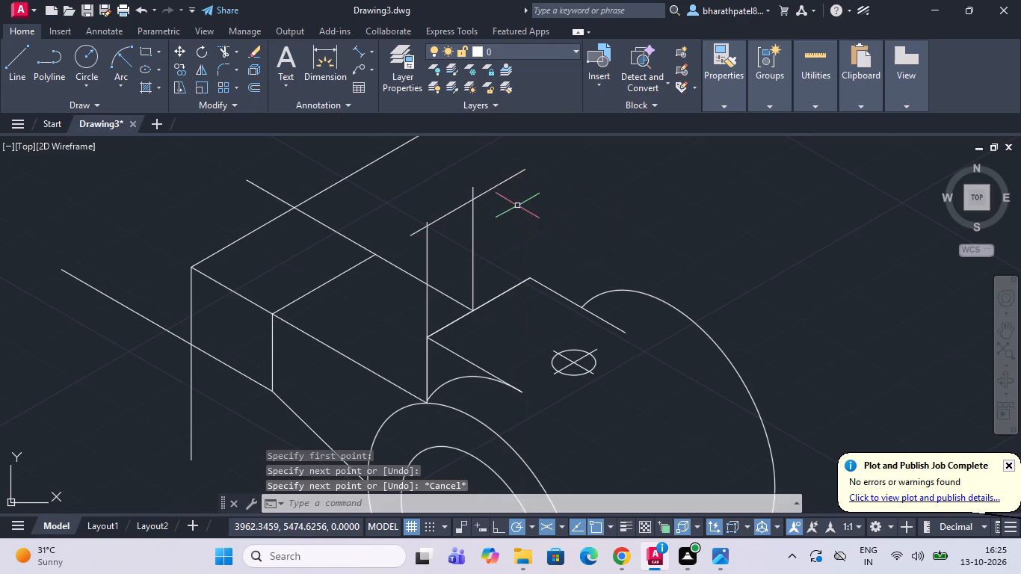
Draw a vertical line about 73 units long upward from the centre of the small hole on top of the boss.
scroll(502, 232, "down", 2)
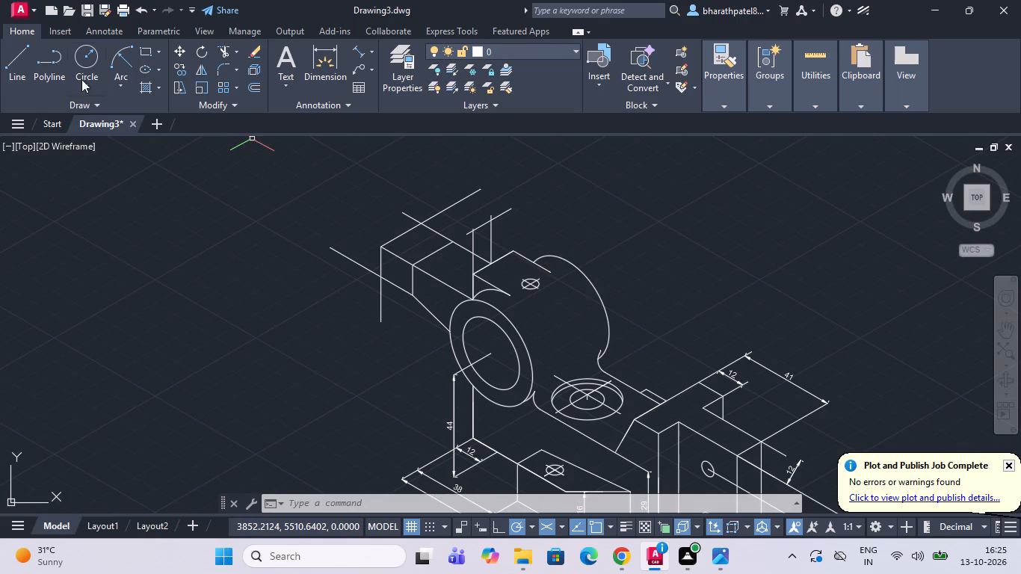
left_click_drag(10, 58, 123, 116)
scroll(528, 282, "up", 4)
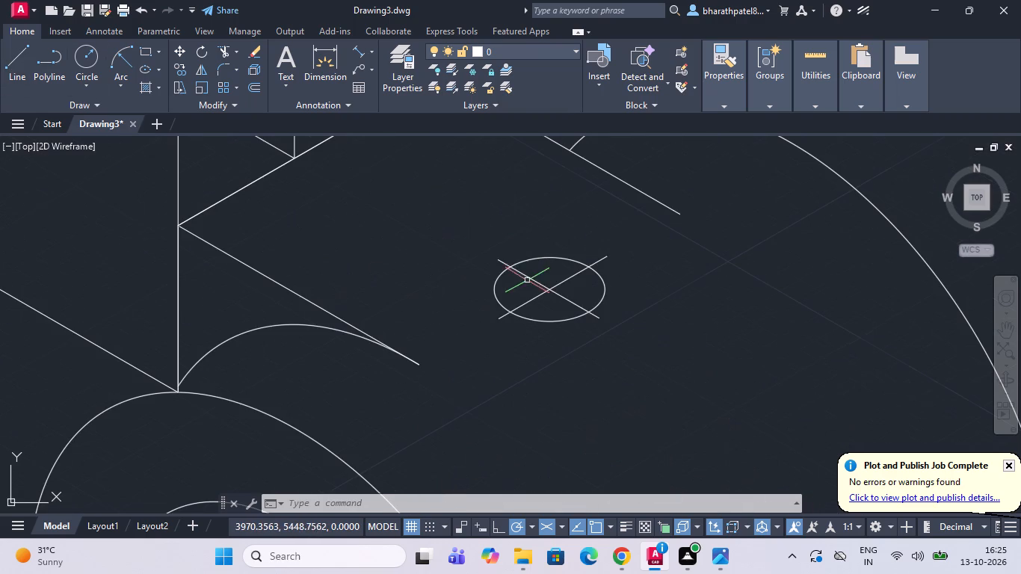
left_click(10, 54)
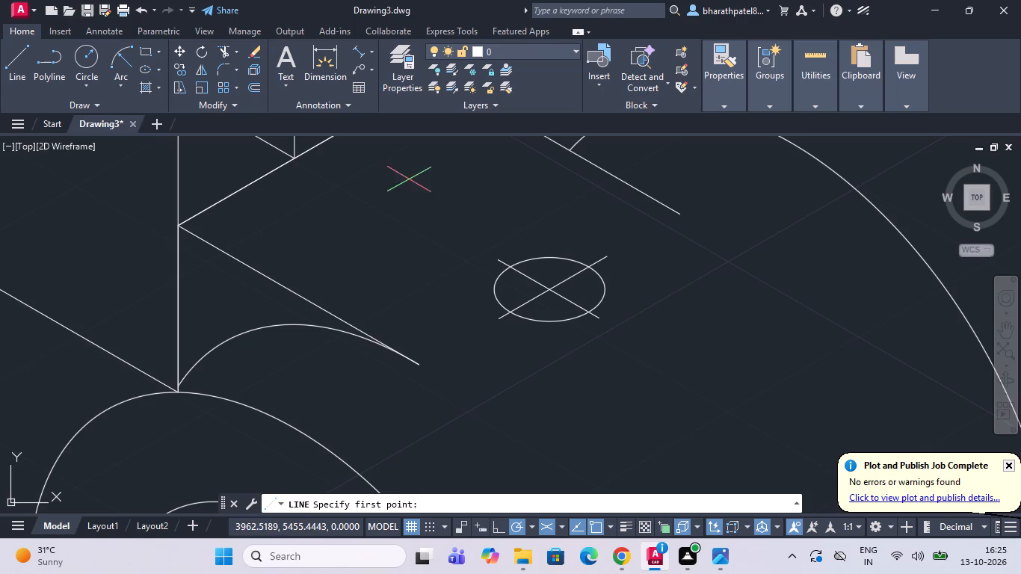
left_click(552, 292)
scroll(553, 292, "down", 3)
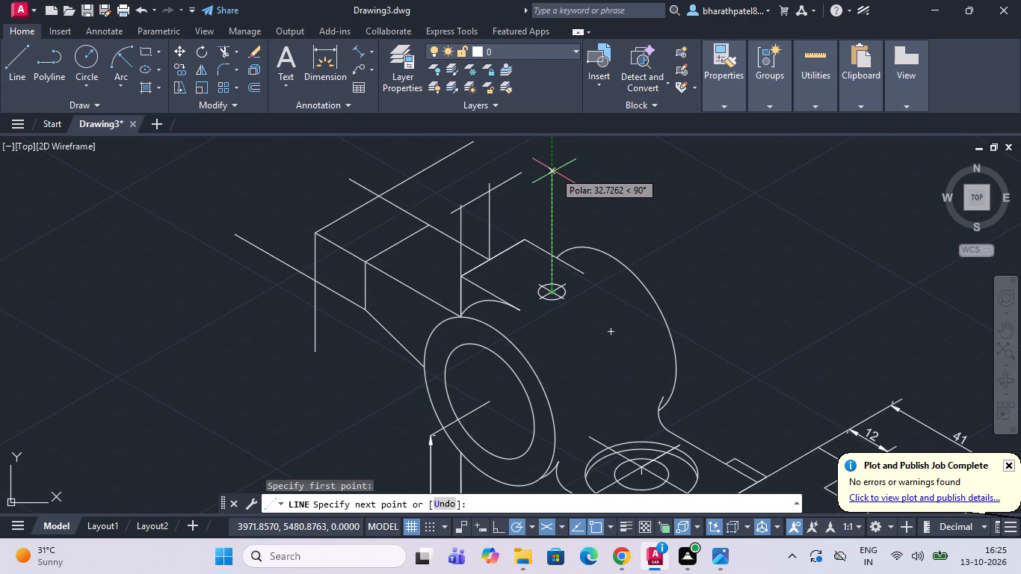
scroll(554, 171, "down", 3)
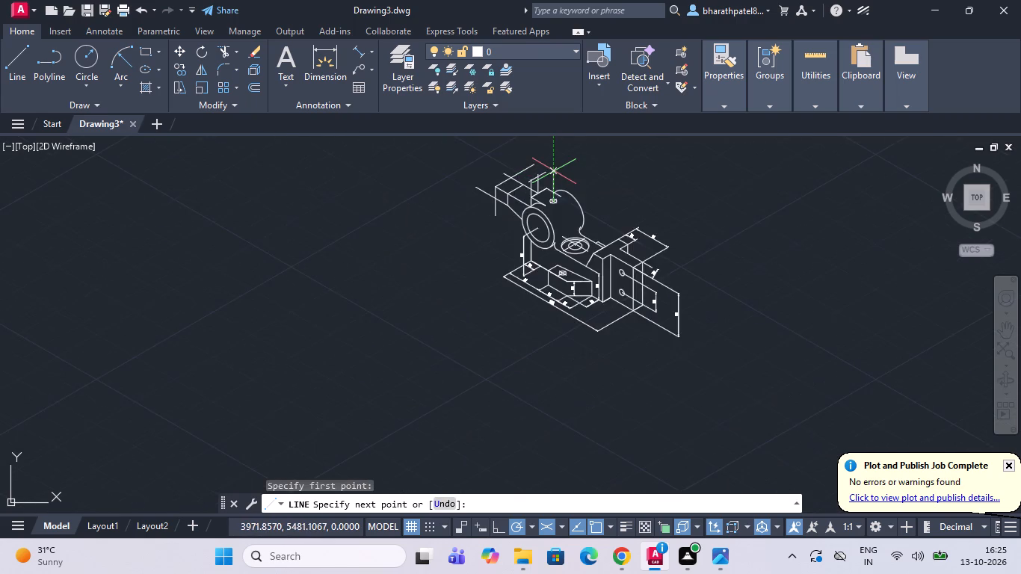
scroll(554, 173, "down", 2)
scroll(564, 153, "up", 5)
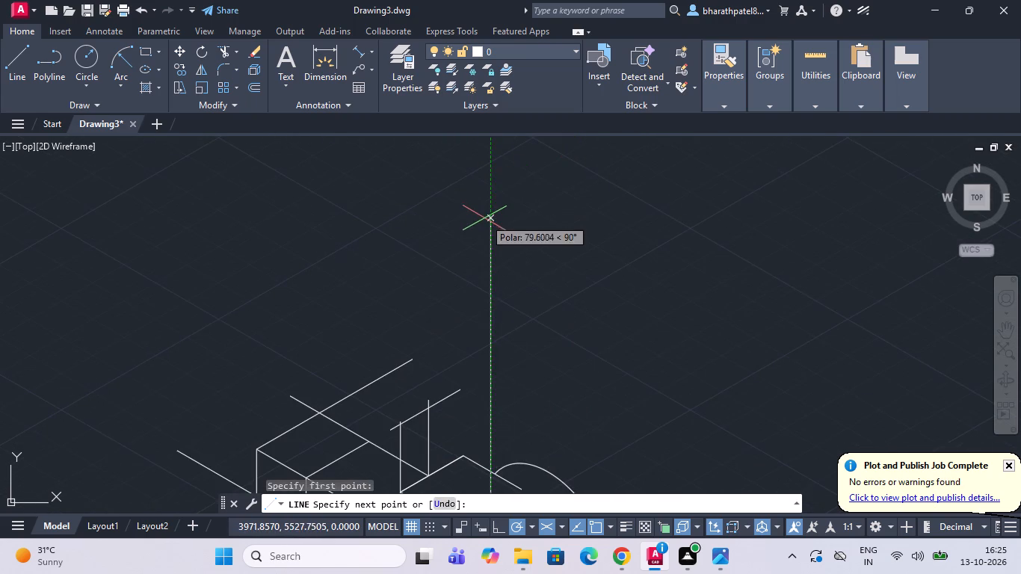
scroll(484, 219, "down", 2)
scroll(486, 267, "up", 1)
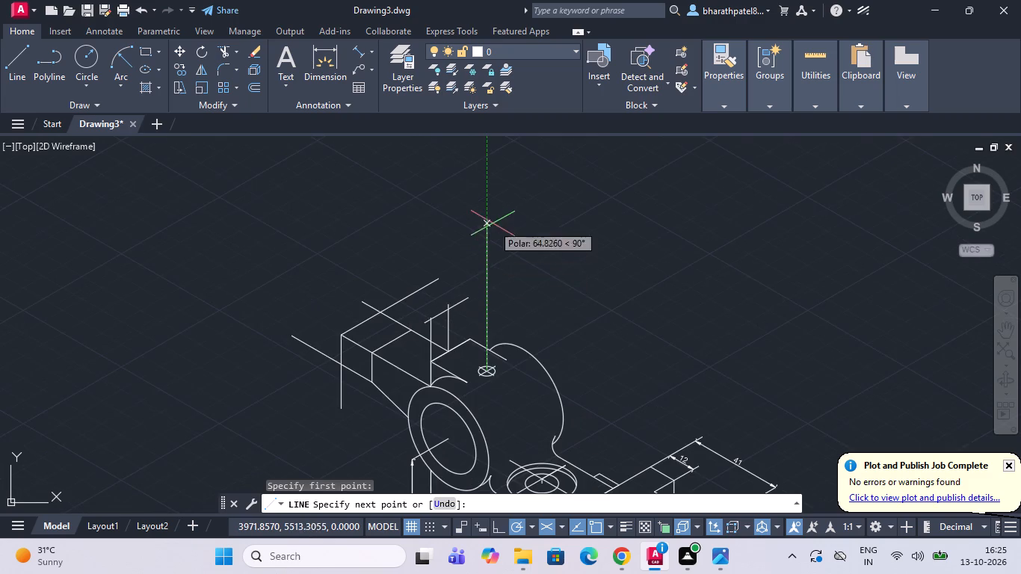
scroll(493, 223, "down", 2)
scroll(488, 247, "up", 2)
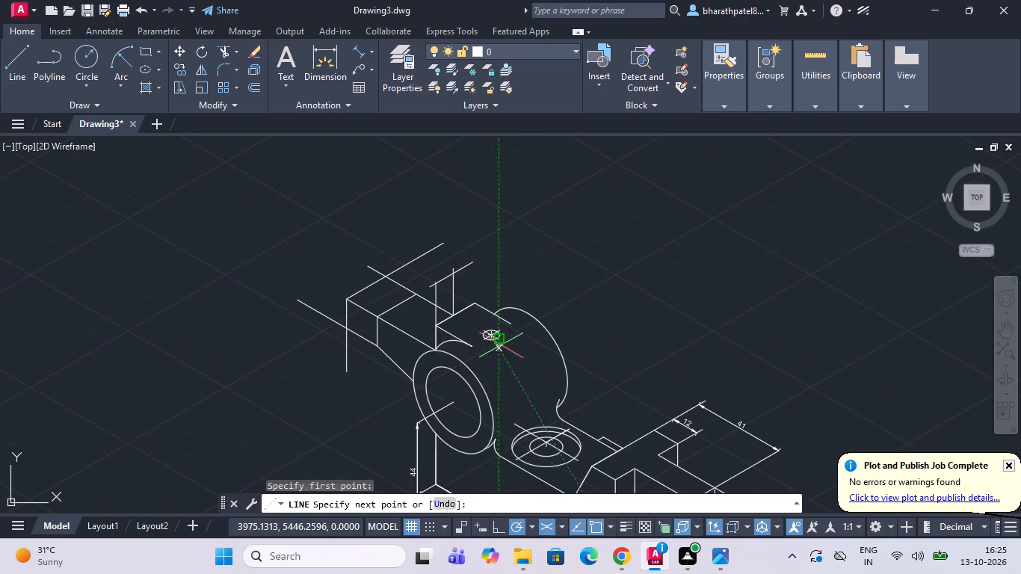
scroll(504, 268, "down", 3)
scroll(496, 297, "up", 2)
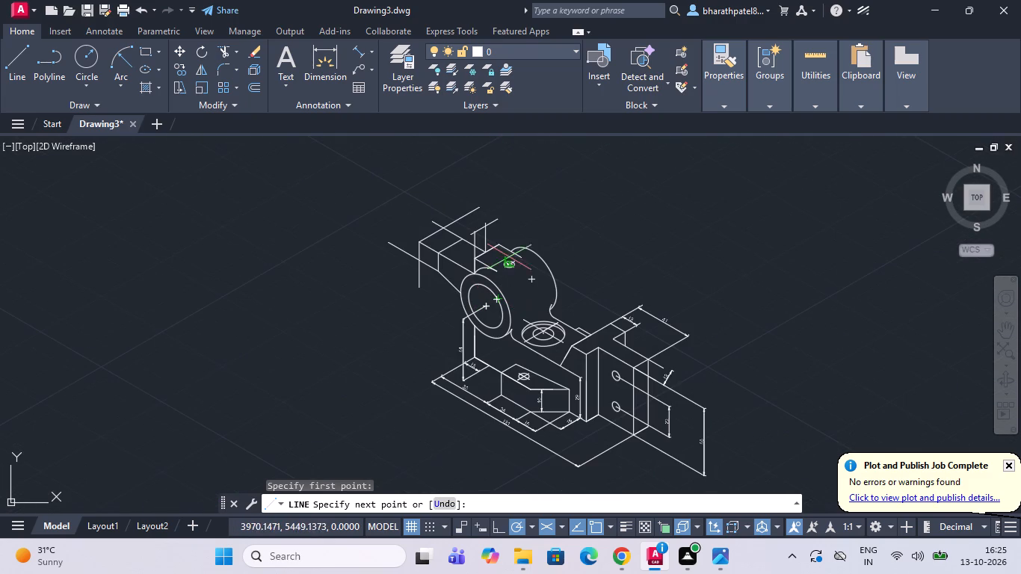
left_click(505, 161)
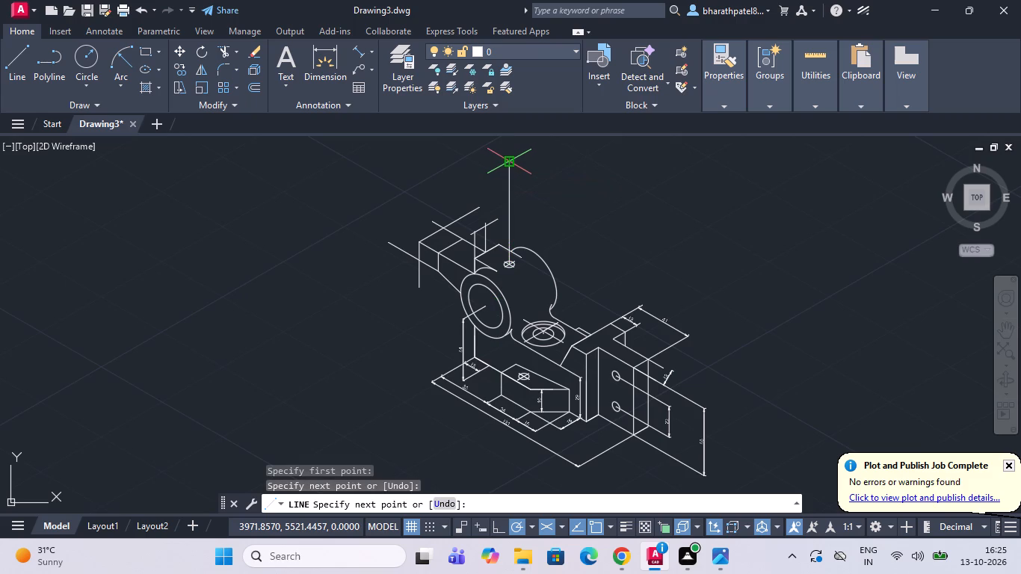
key("Escape")
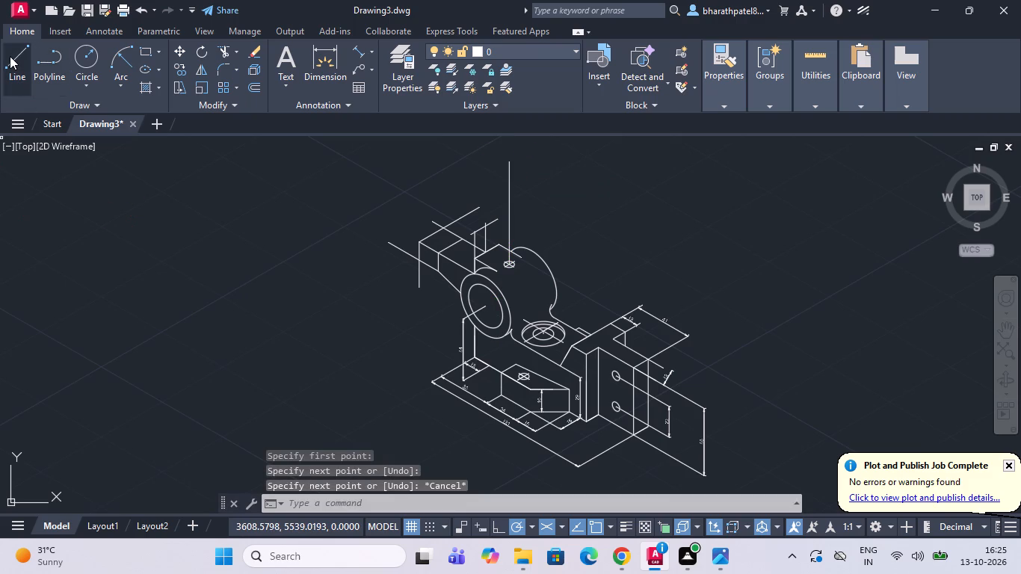
Draw a vertical line about 106 units long upward from the centre of the cylindrical boss's front circle.
left_click(10, 56)
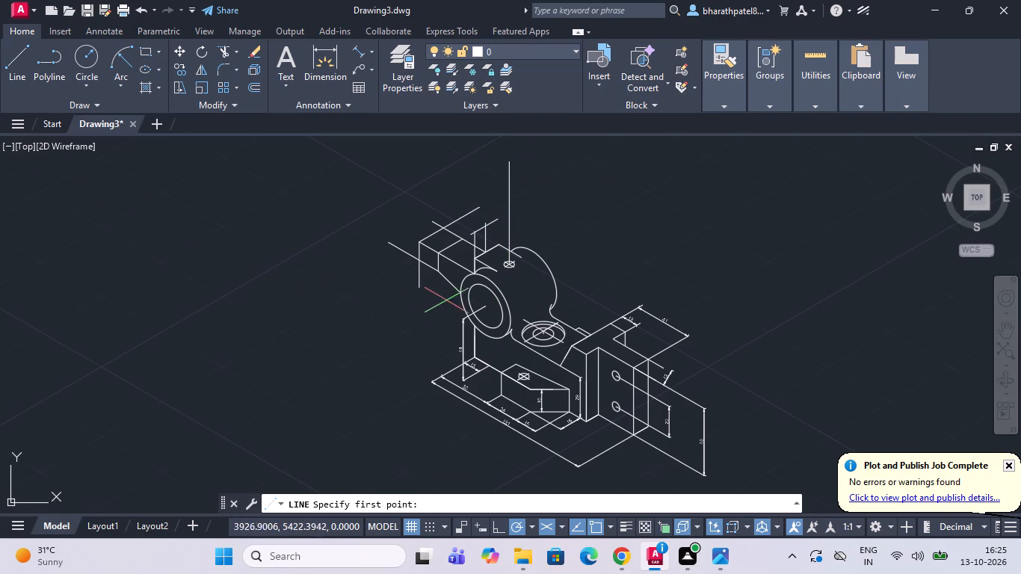
scroll(481, 306, "up", 2)
left_click(487, 300)
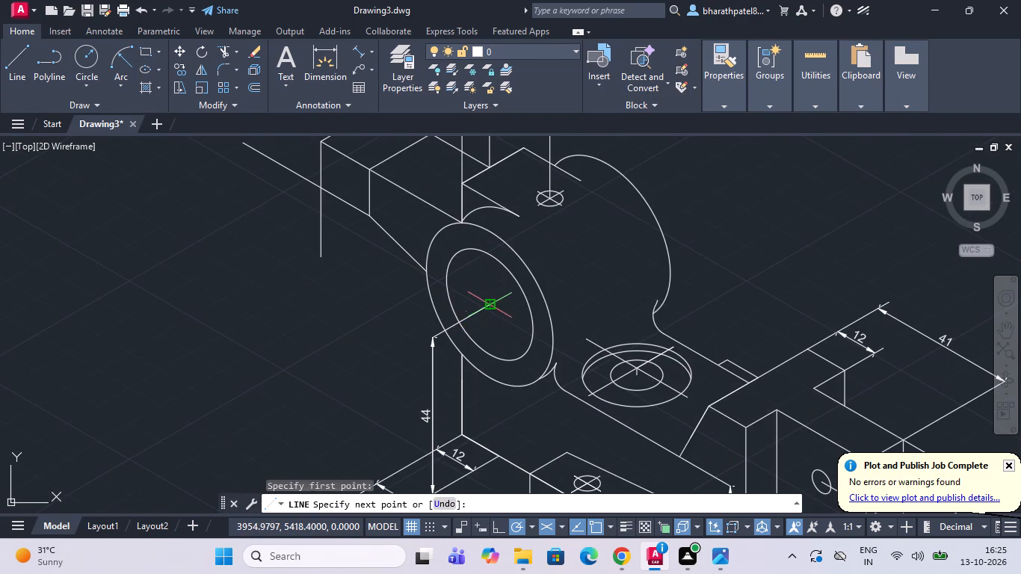
scroll(487, 300, "down", 3)
scroll(481, 209, "up", 3)
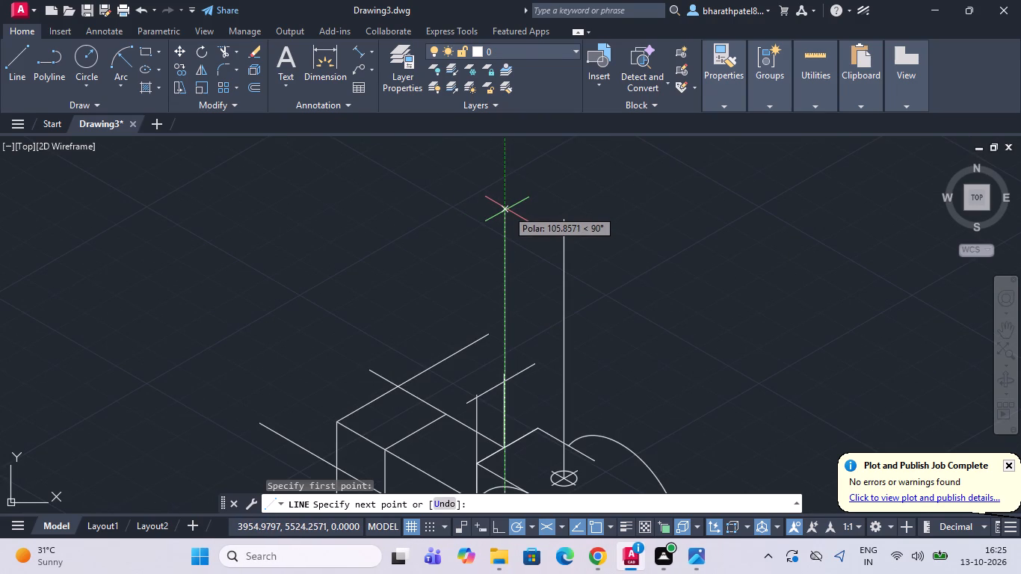
left_click(507, 209)
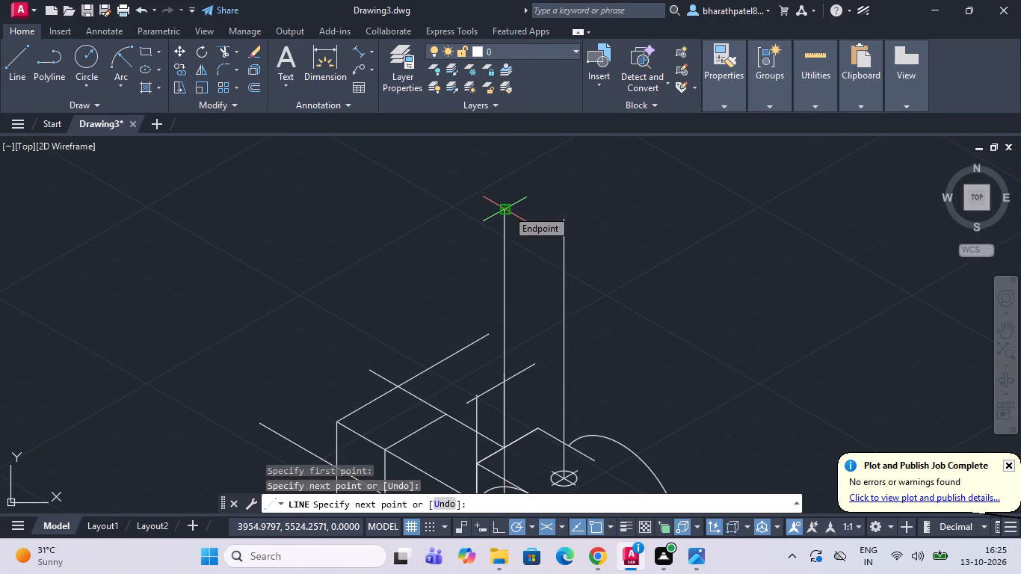
key("Escape")
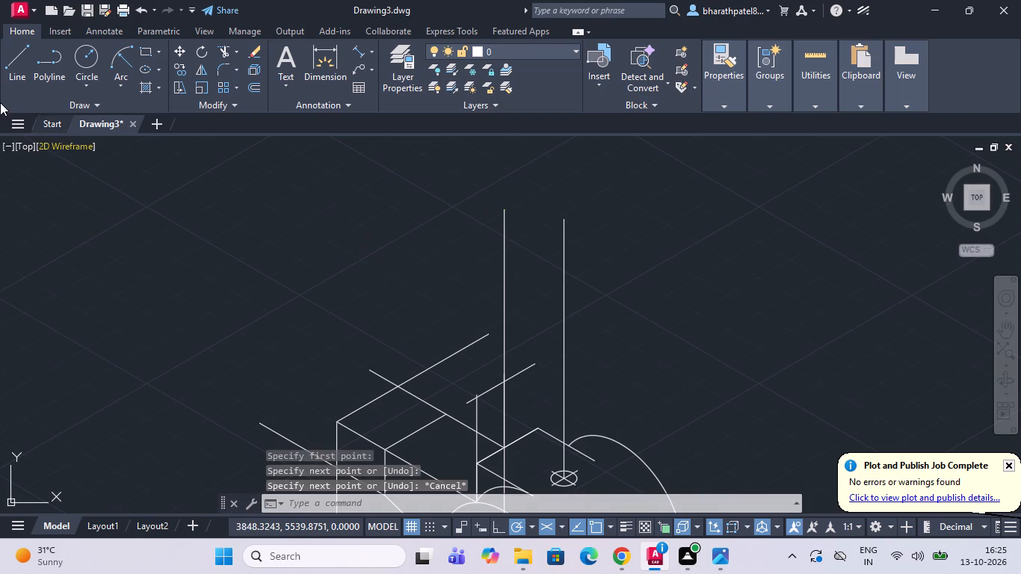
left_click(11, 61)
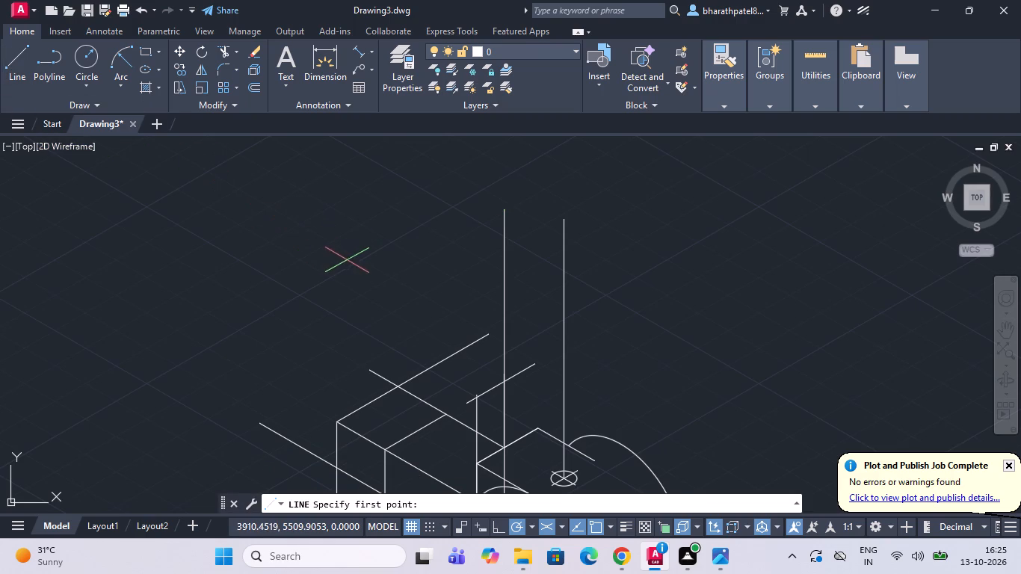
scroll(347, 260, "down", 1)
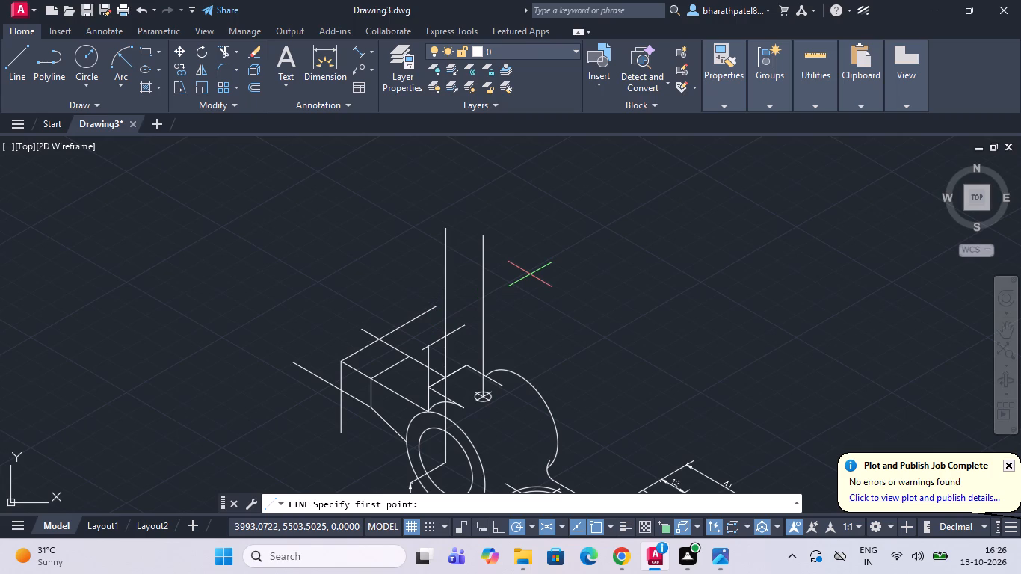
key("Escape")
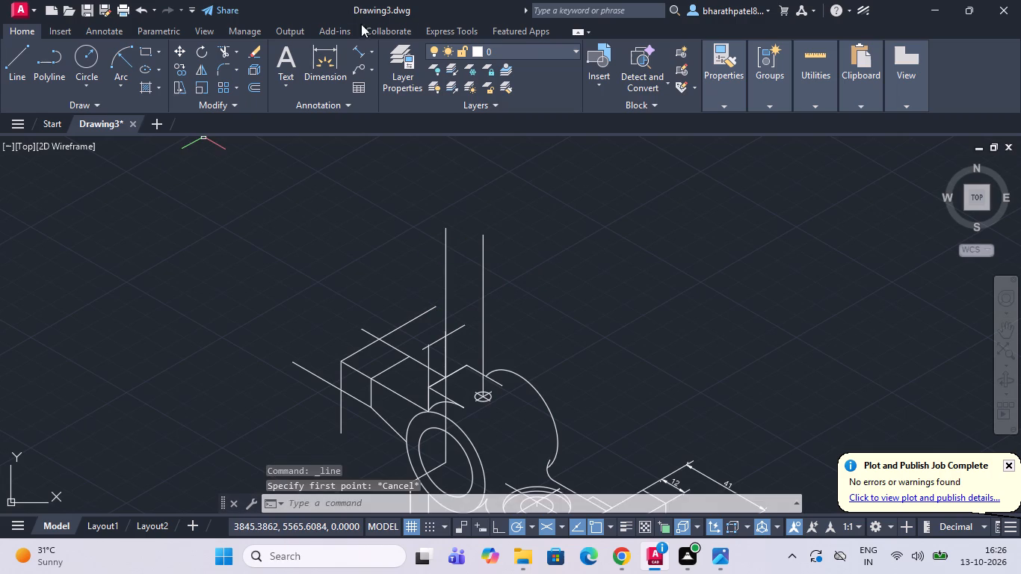
Add an aligned dimension for the projecting block's height along the outer vertical line, between its lower extension line and top corner.
left_click(357, 50)
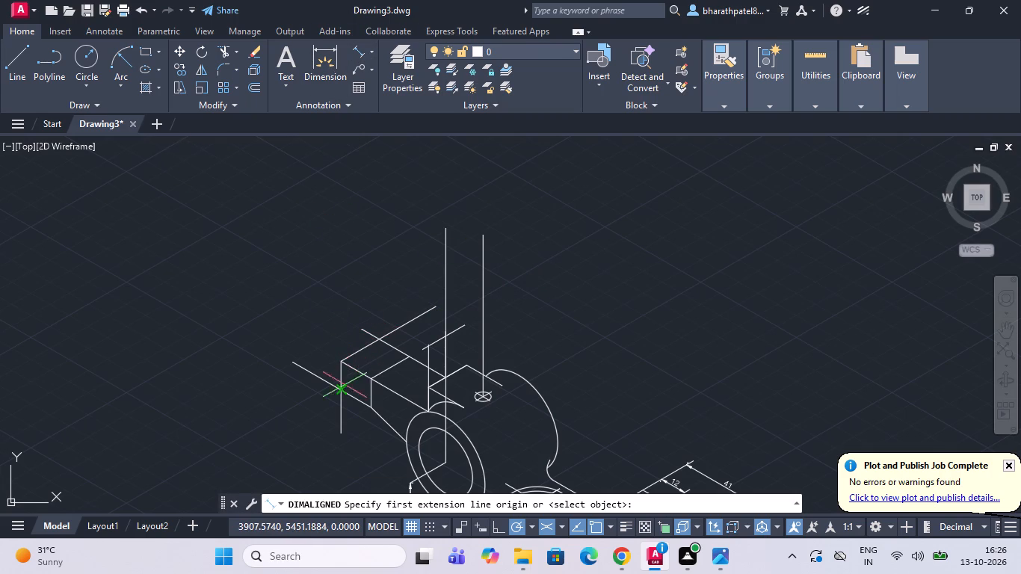
scroll(342, 388, "up", 2)
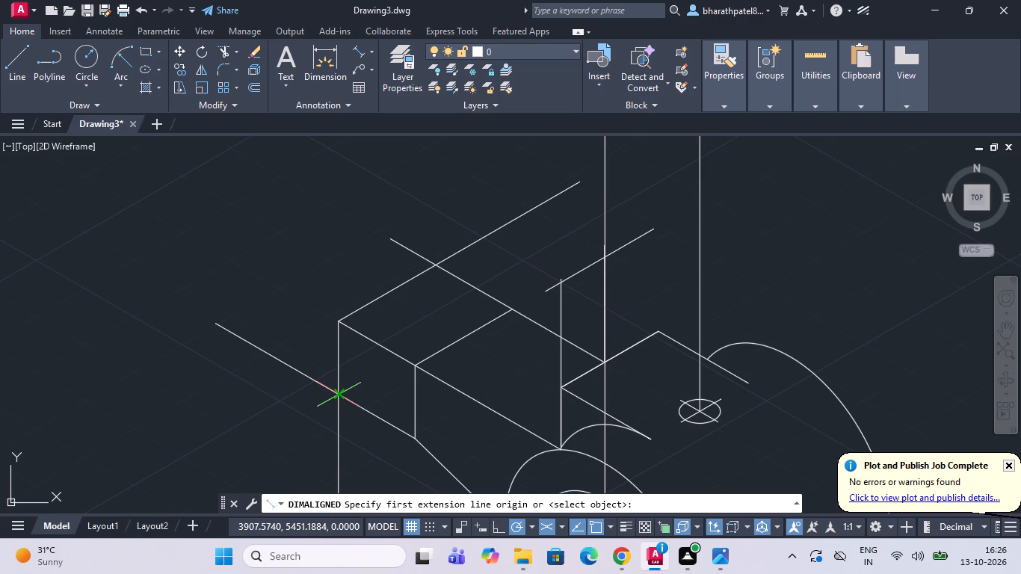
scroll(335, 392, "up", 2)
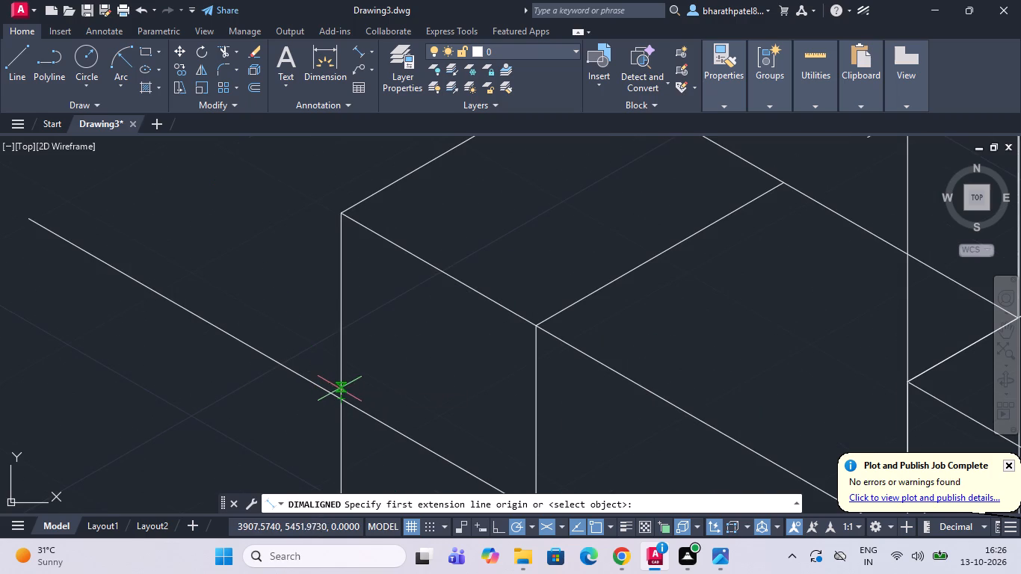
left_click_drag(341, 397, 342, 389)
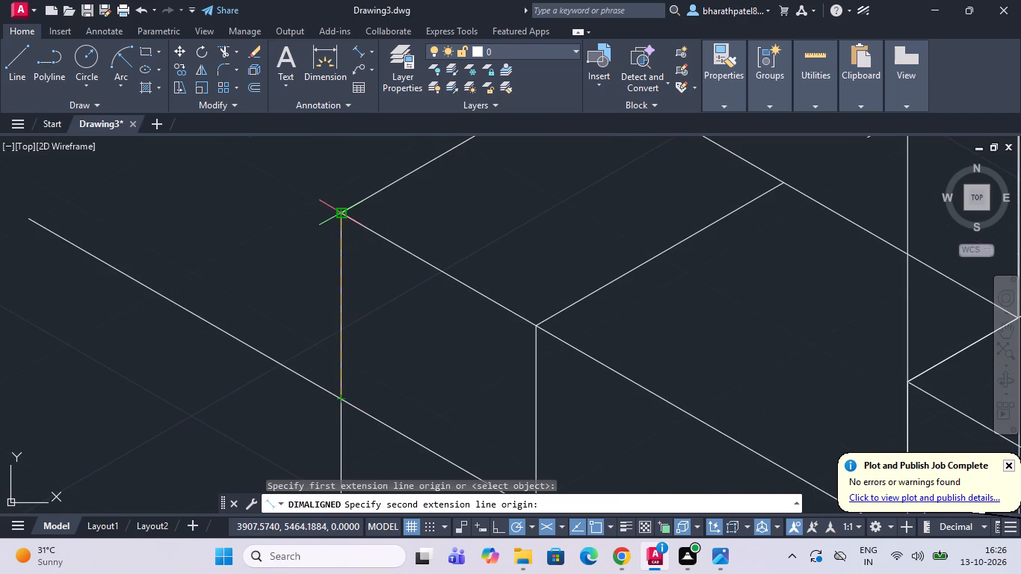
scroll(363, 228, "up", 2)
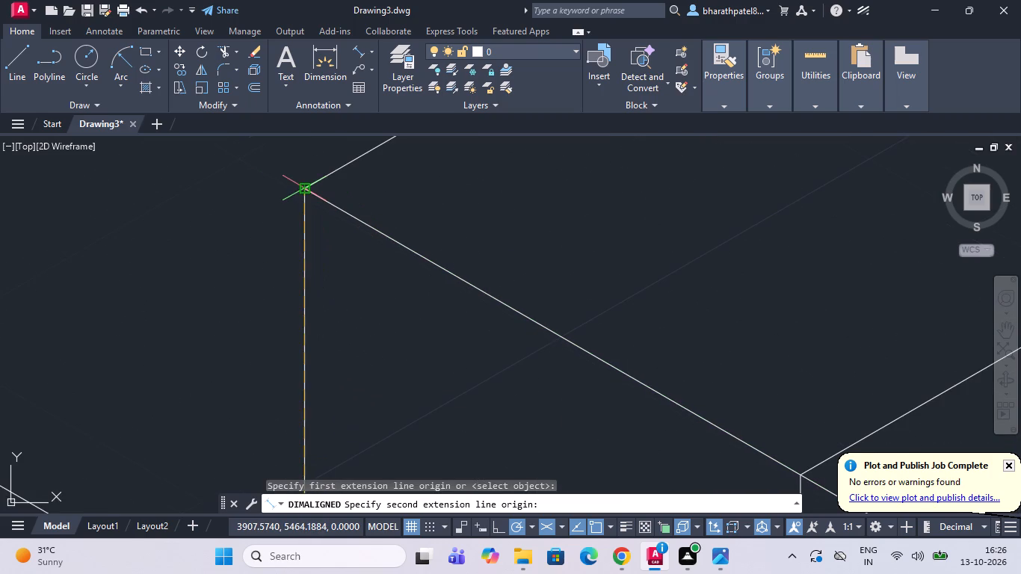
left_click(301, 188)
scroll(301, 188, "down", 2)
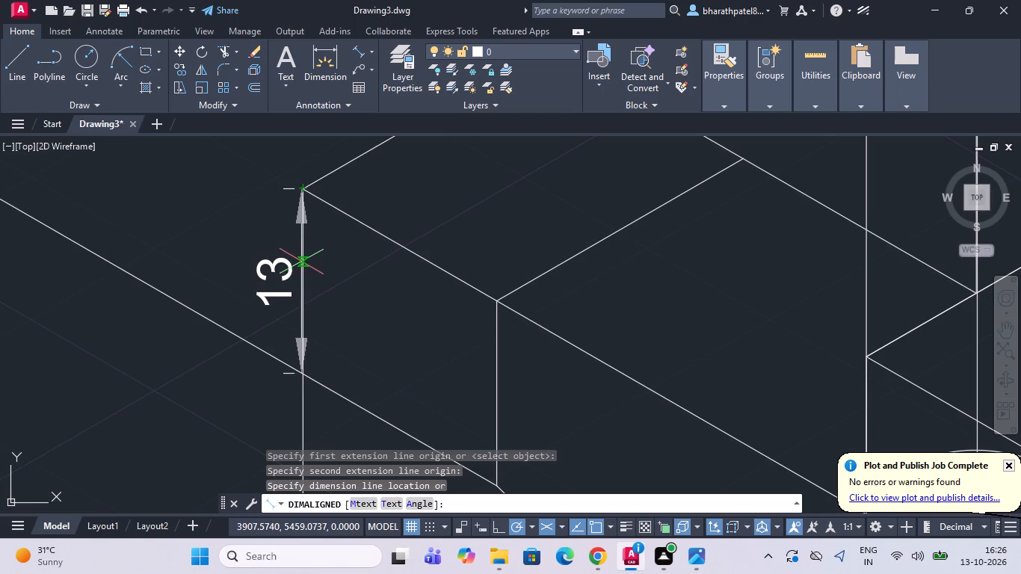
left_click(301, 262)
Add an aligned dimension for the projecting block's width along the isometric line, from the outer top corner to the rear edge's extension line.
scroll(301, 262, "down", 1)
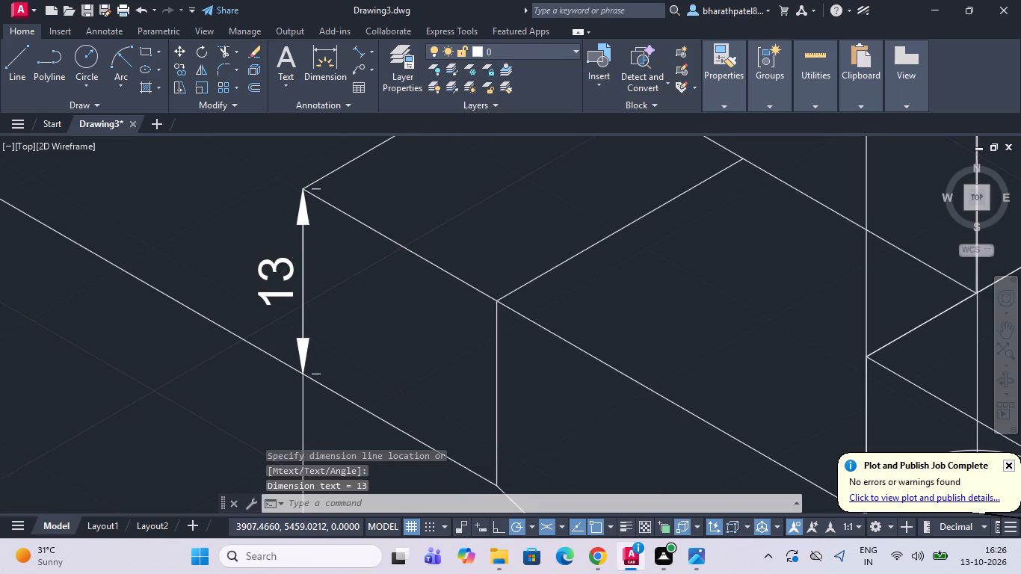
scroll(301, 262, "down", 1)
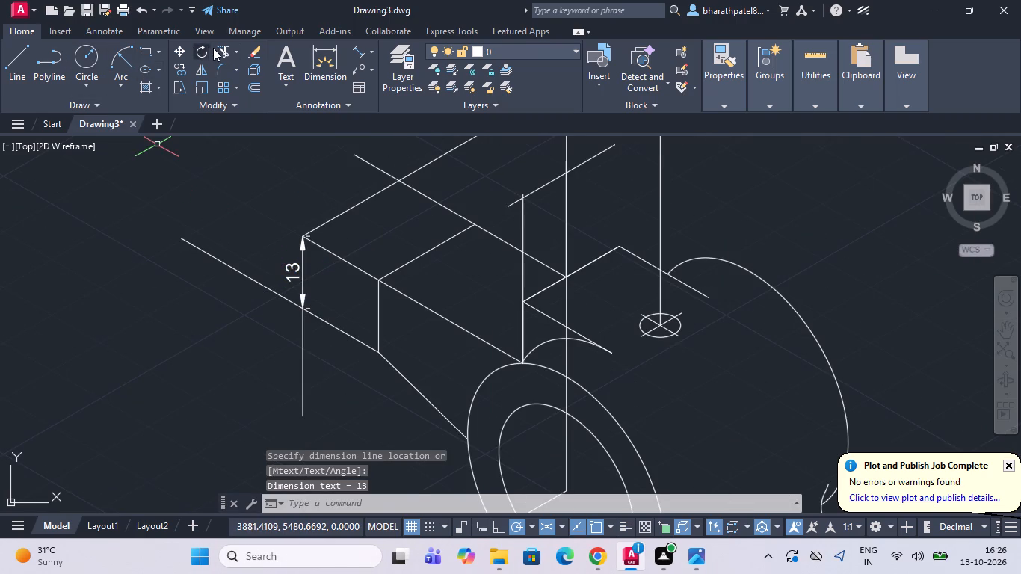
left_click(357, 58)
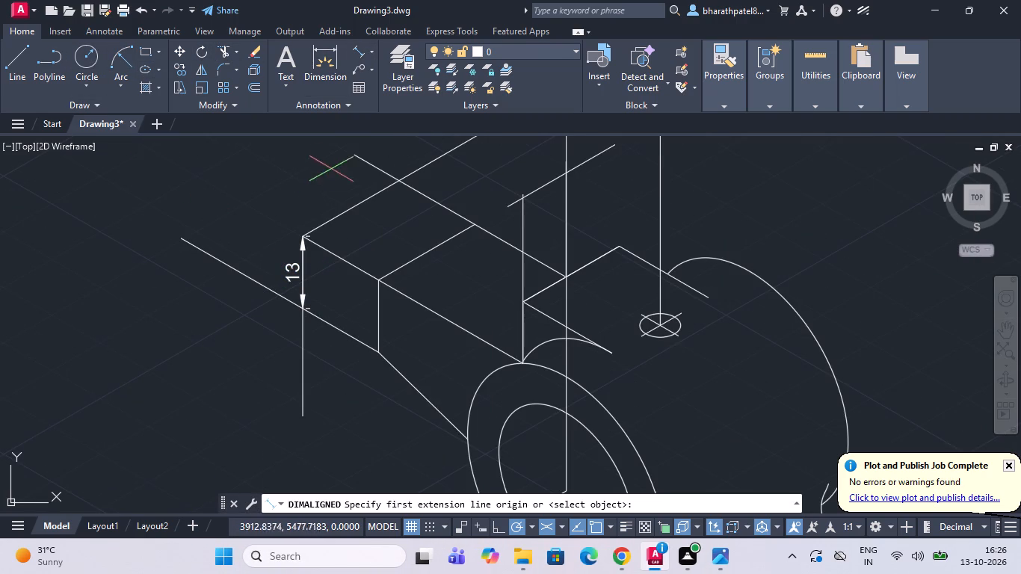
scroll(331, 195, "down", 2)
scroll(367, 174, "up", 3)
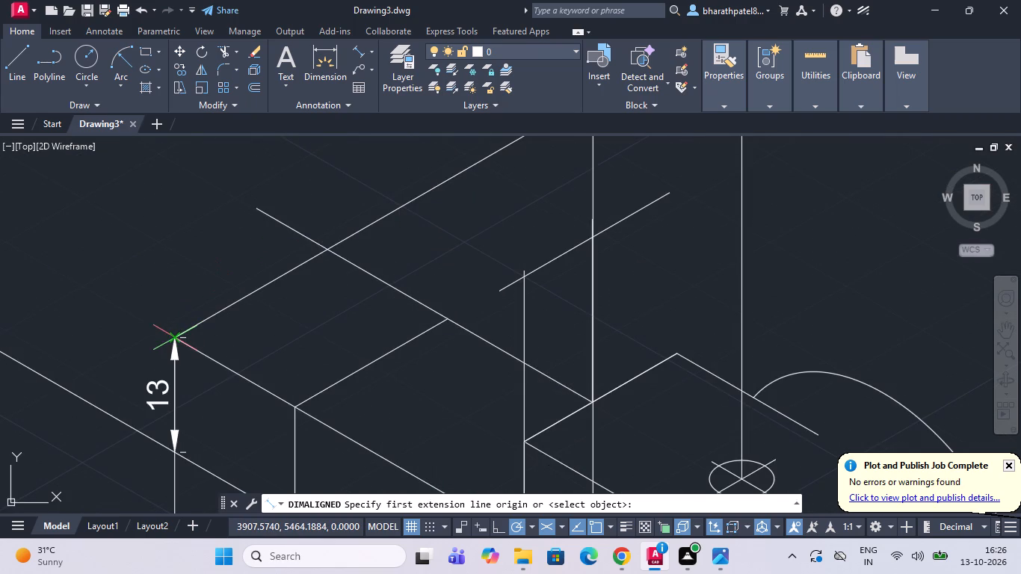
left_click_drag(173, 342, 185, 333)
scroll(324, 247, "up", 2)
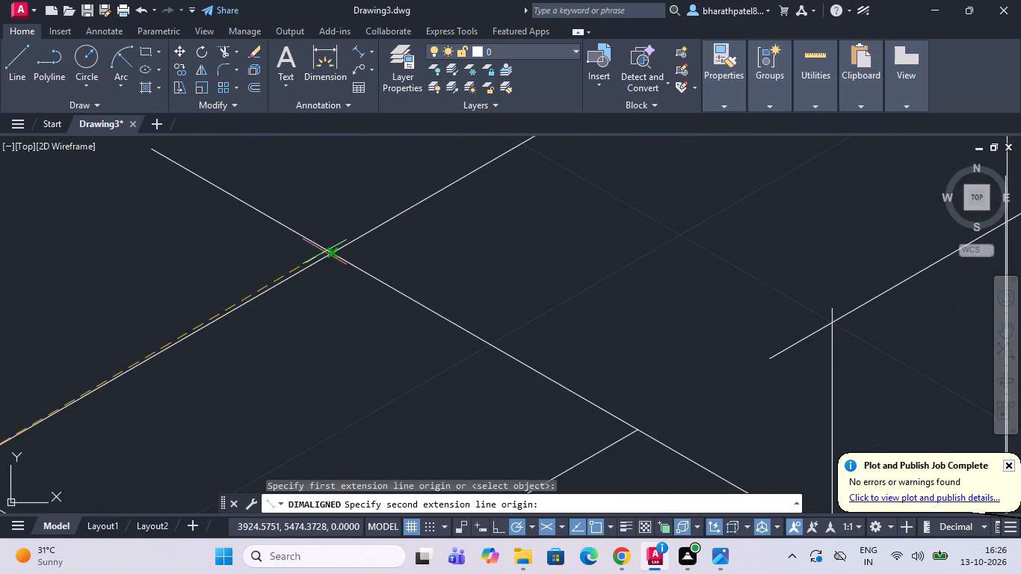
scroll(330, 257, "up", 3)
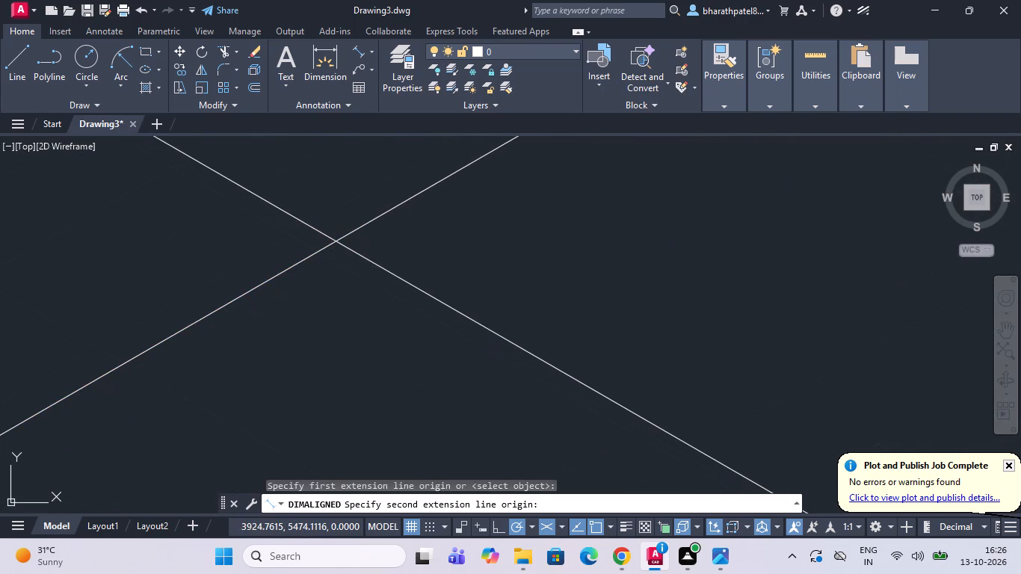
left_click(336, 238)
scroll(336, 238, "down", 5)
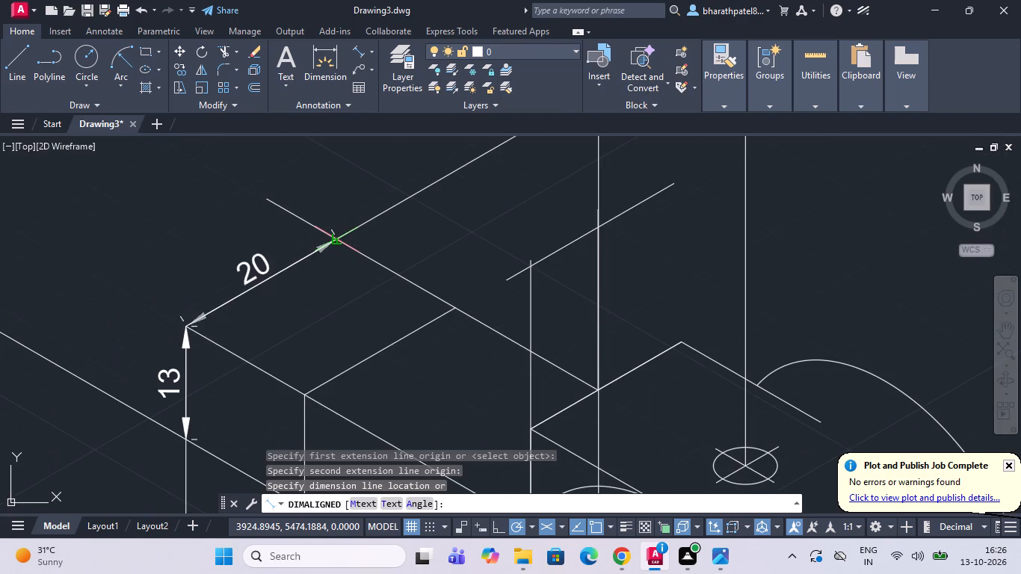
scroll(339, 241, "up", 3)
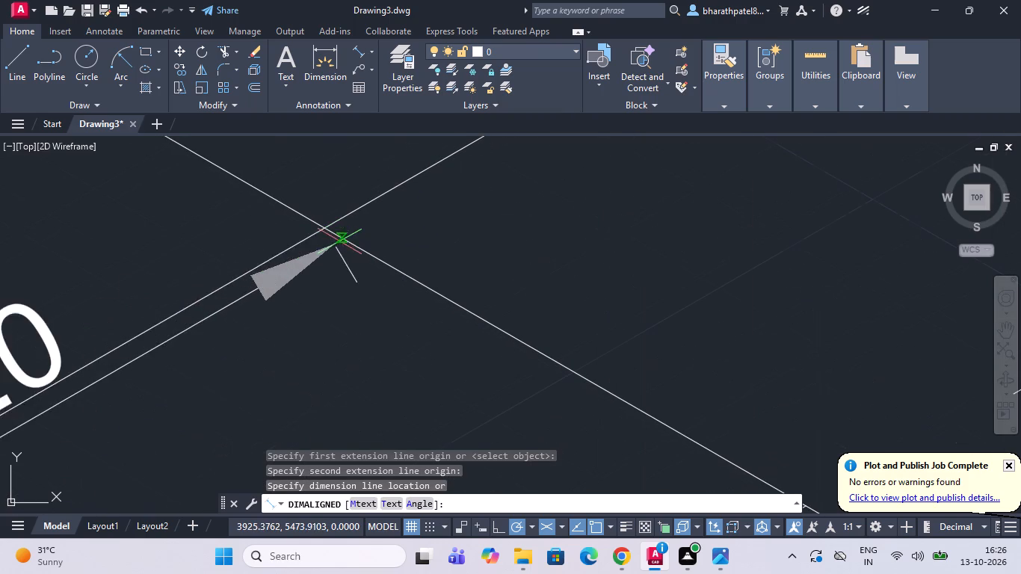
left_click(328, 228)
scroll(328, 228, "down", 3)
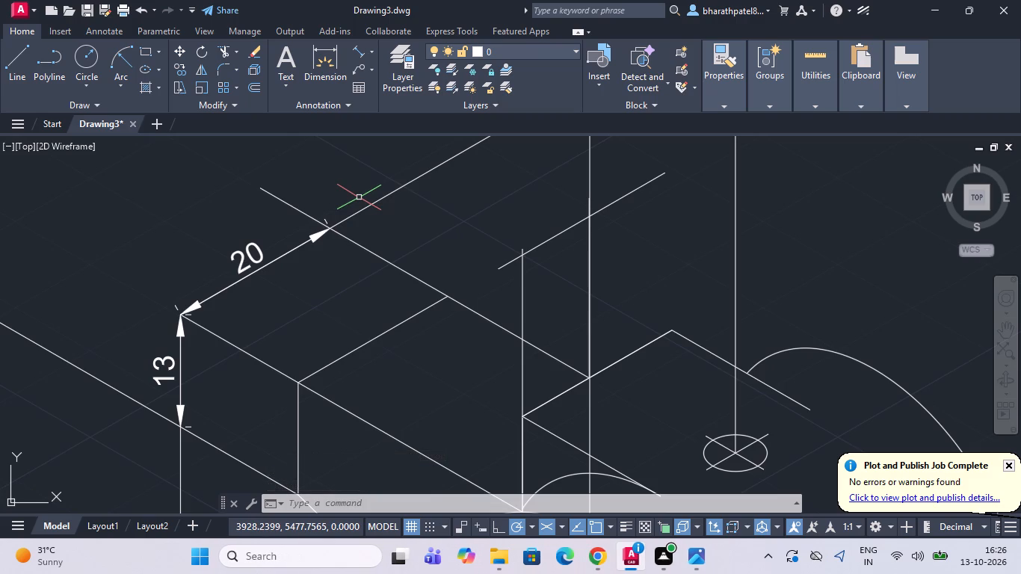
scroll(348, 217, "down", 1)
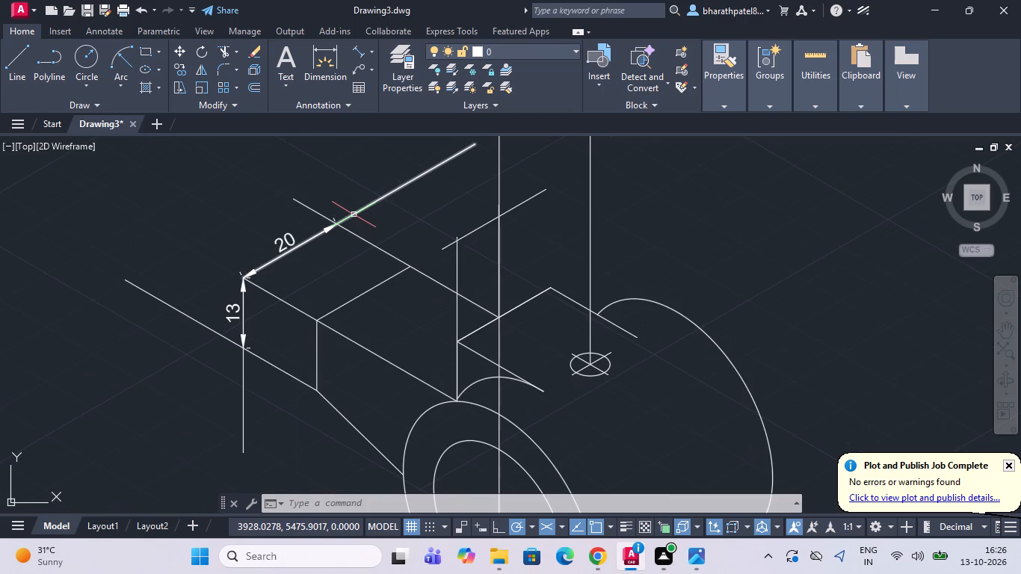
Draw a vertical line about 35 units long upward from the projecting block's outer top corner, where the 20 and 13 dimensions meet.
left_click(12, 58)
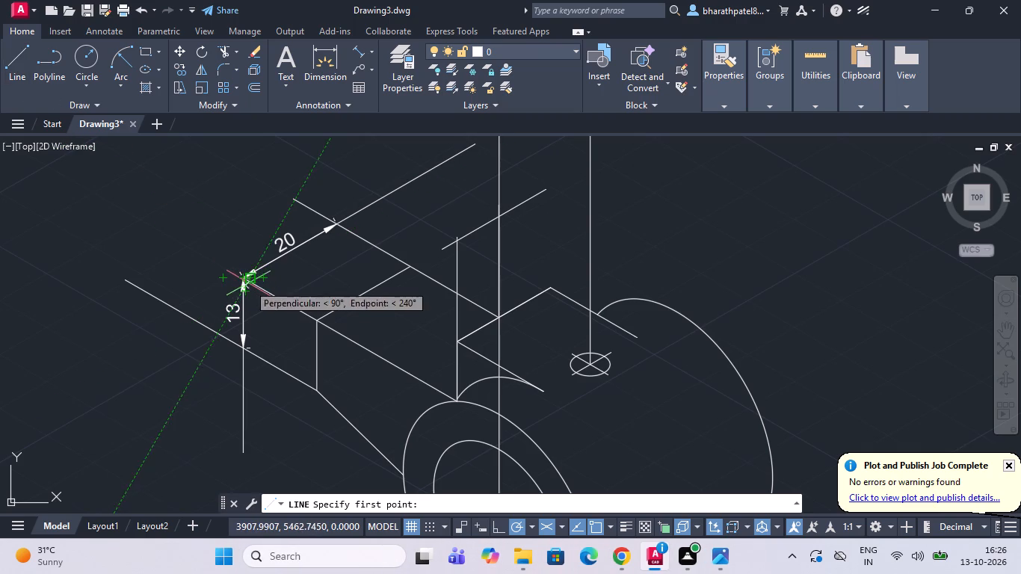
scroll(238, 281, "up", 4)
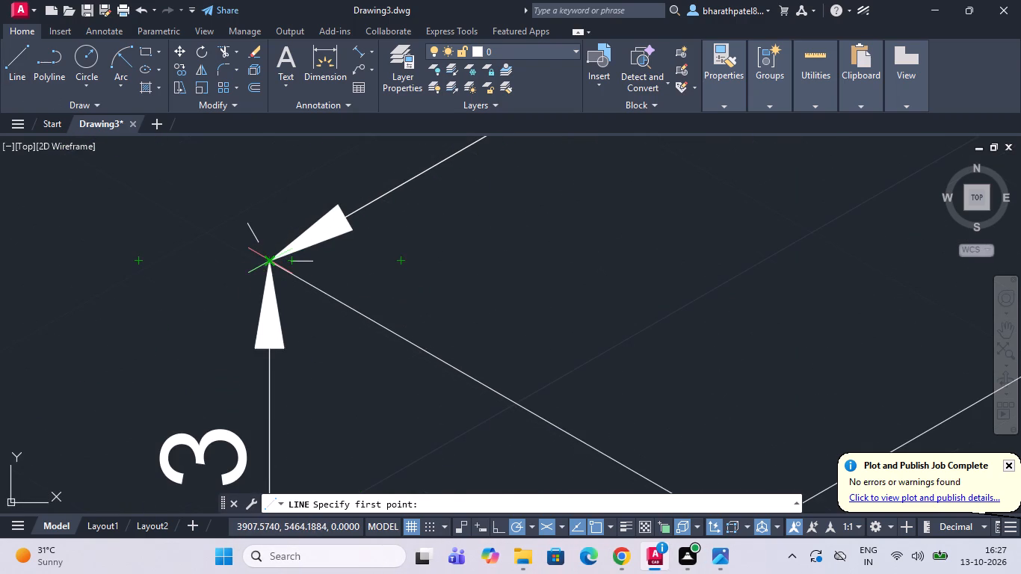
left_click(274, 259)
scroll(274, 259, "down", 4)
scroll(271, 173, "down", 3)
scroll(271, 155, "up", 2)
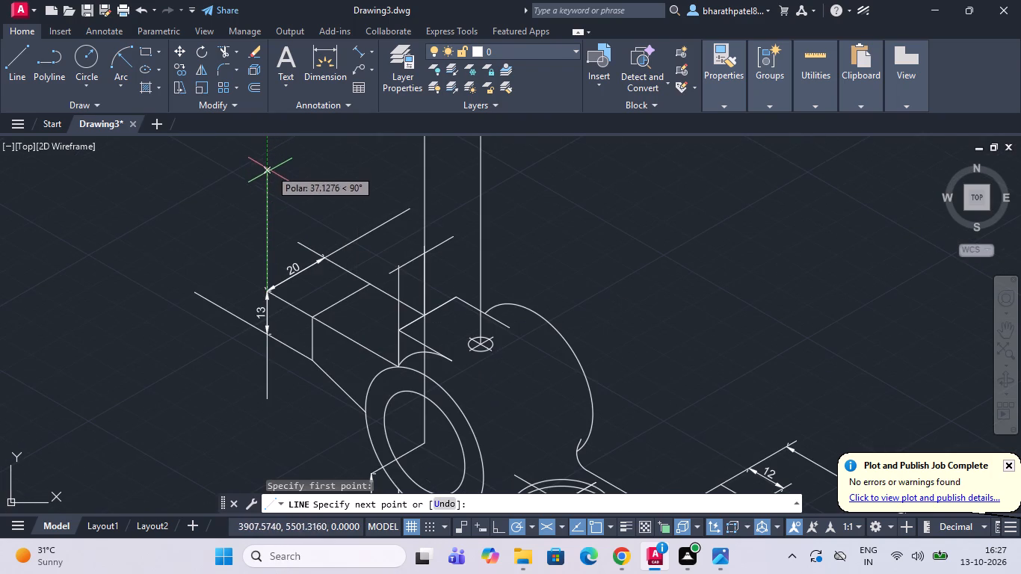
left_click(270, 174)
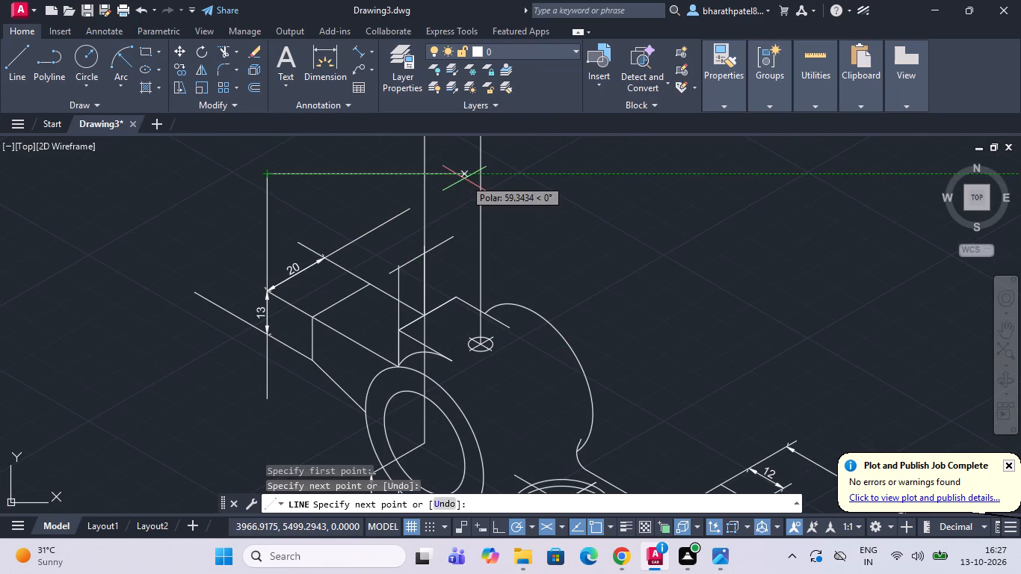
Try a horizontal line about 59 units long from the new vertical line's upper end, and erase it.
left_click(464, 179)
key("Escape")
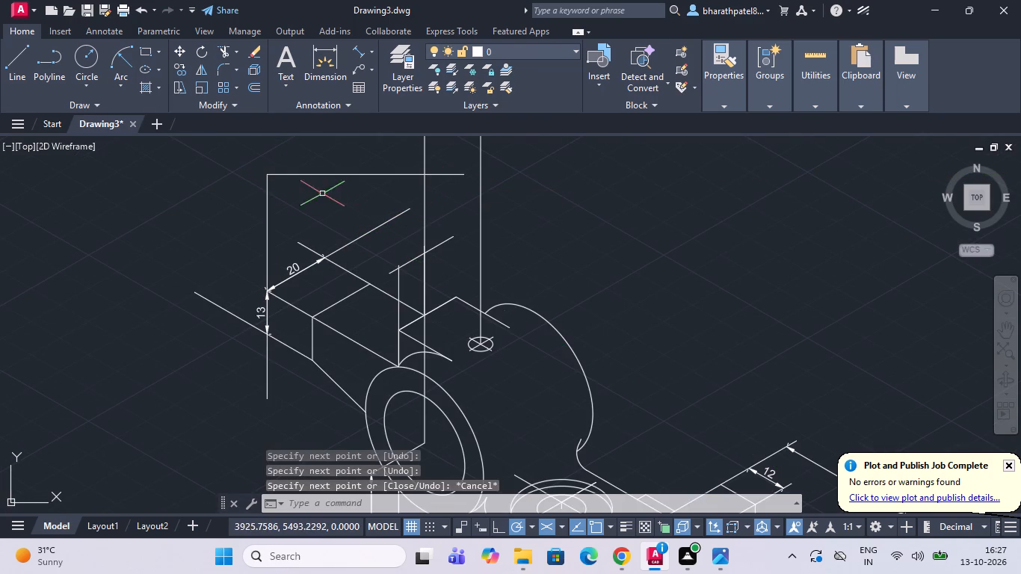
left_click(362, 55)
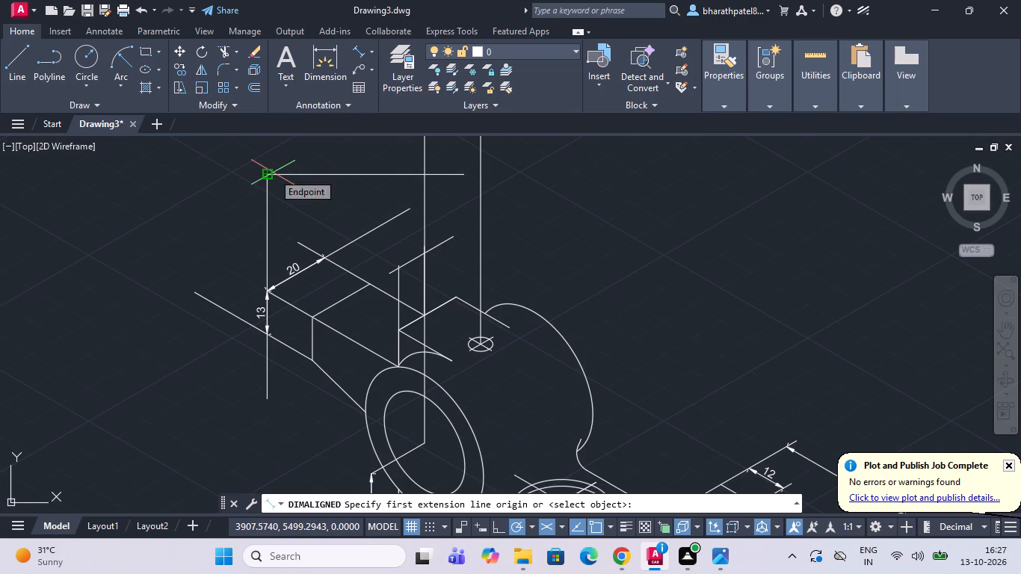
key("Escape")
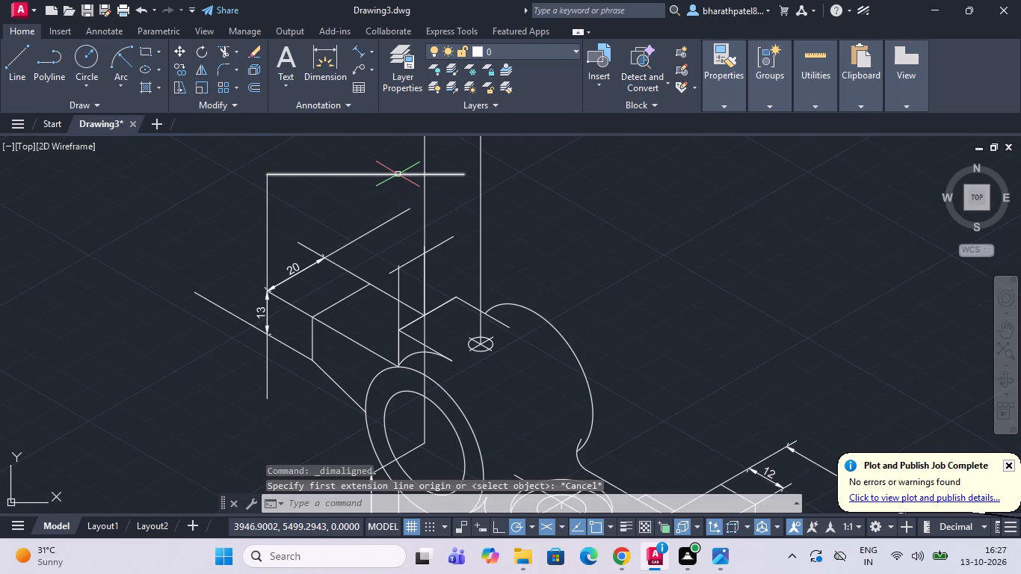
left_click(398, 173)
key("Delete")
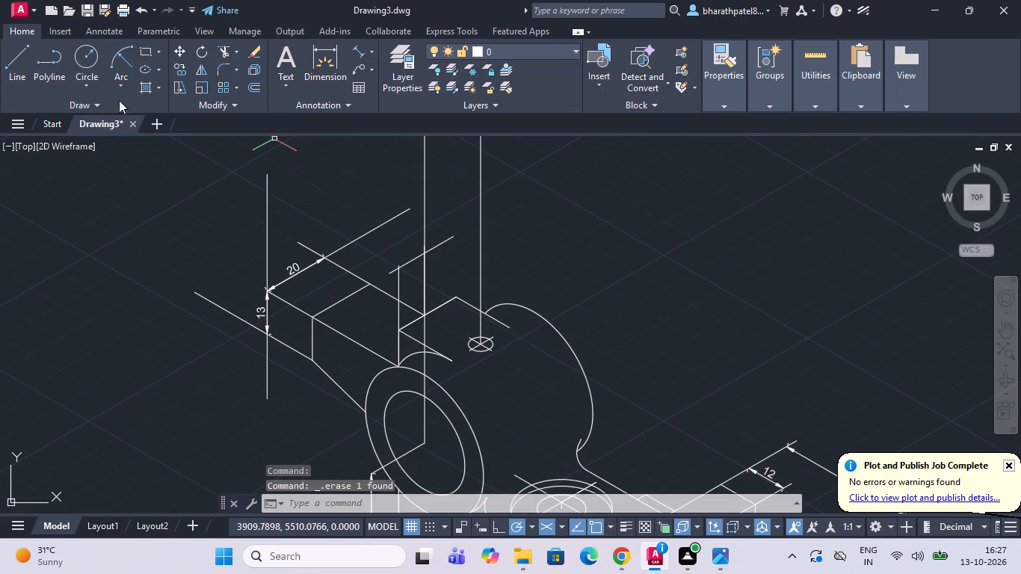
Draw a vertical line about 33 units long upward from the upper end of the short vertical line above the block's inner front corner.
left_click(21, 61)
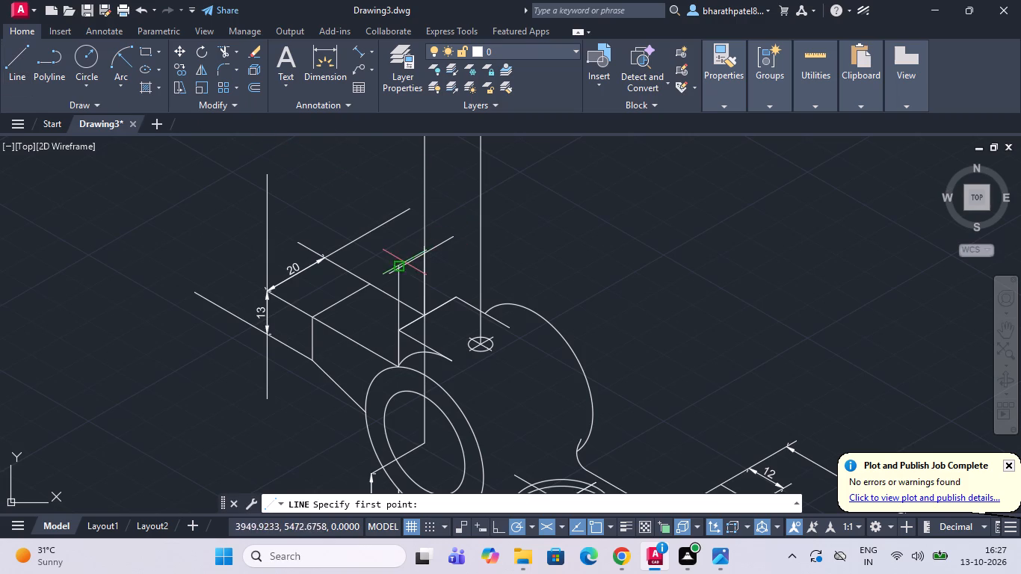
scroll(404, 262, "up", 3)
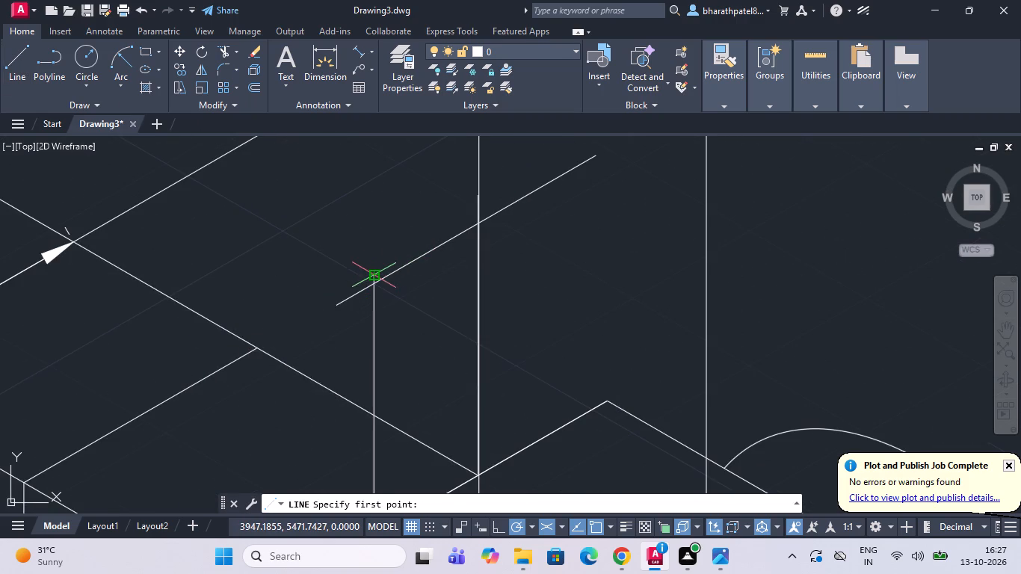
left_click(375, 272)
scroll(375, 273, "down", 3)
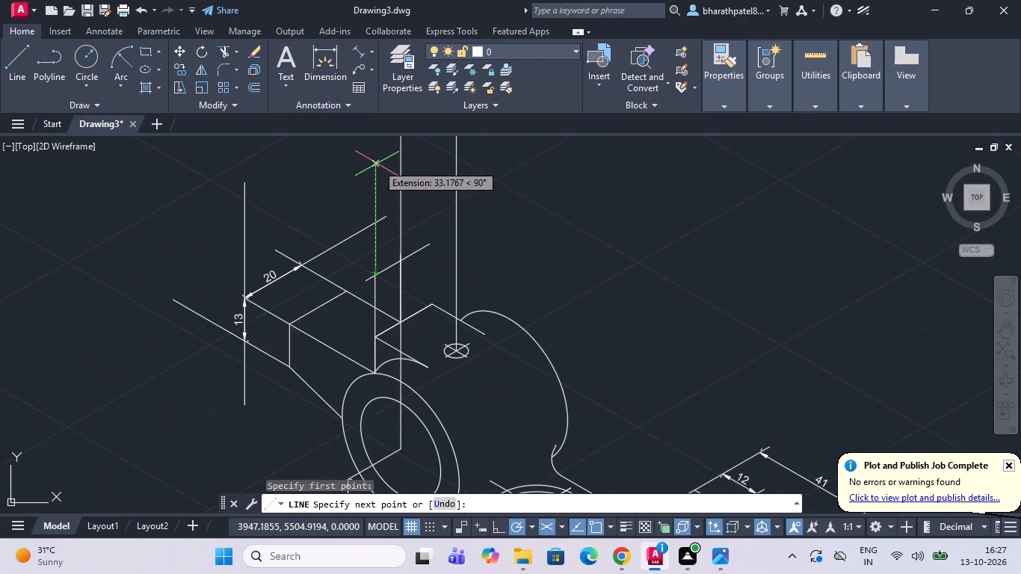
left_click(377, 164)
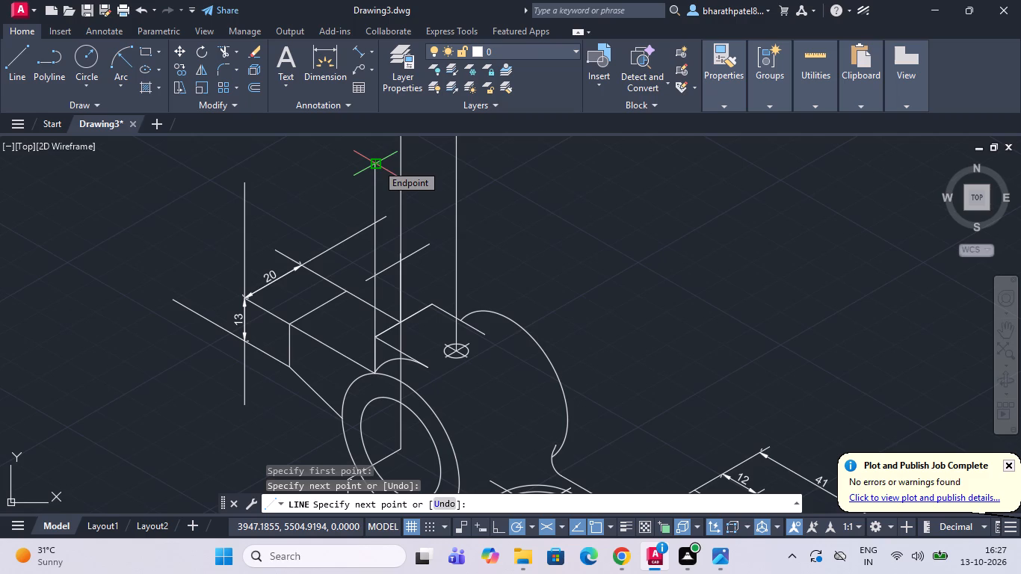
key("Escape")
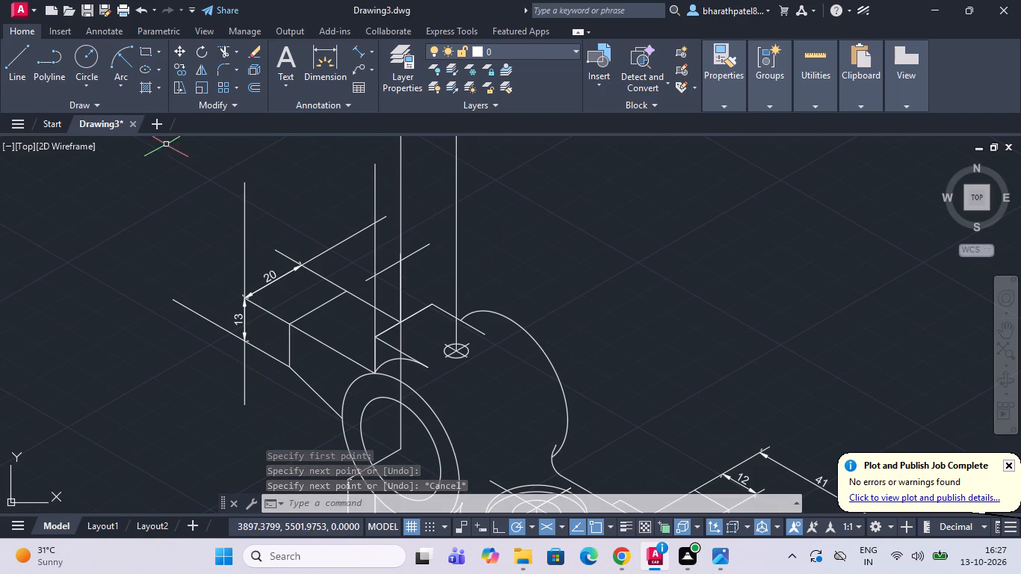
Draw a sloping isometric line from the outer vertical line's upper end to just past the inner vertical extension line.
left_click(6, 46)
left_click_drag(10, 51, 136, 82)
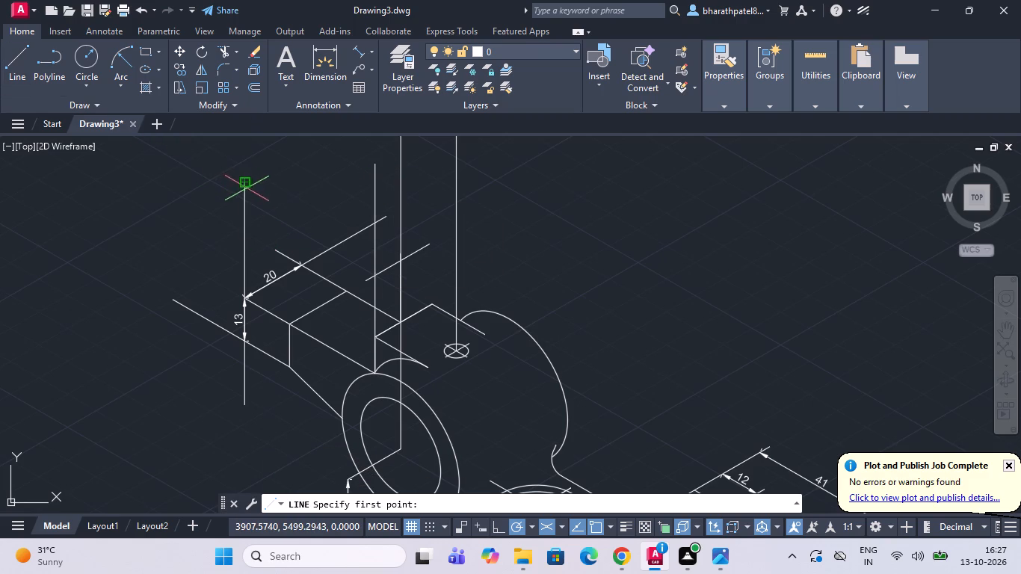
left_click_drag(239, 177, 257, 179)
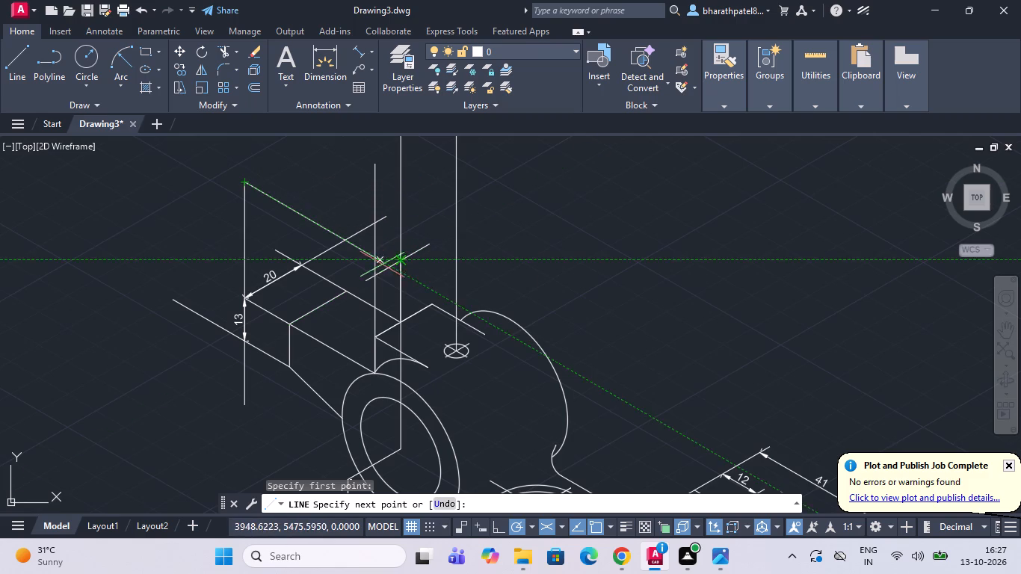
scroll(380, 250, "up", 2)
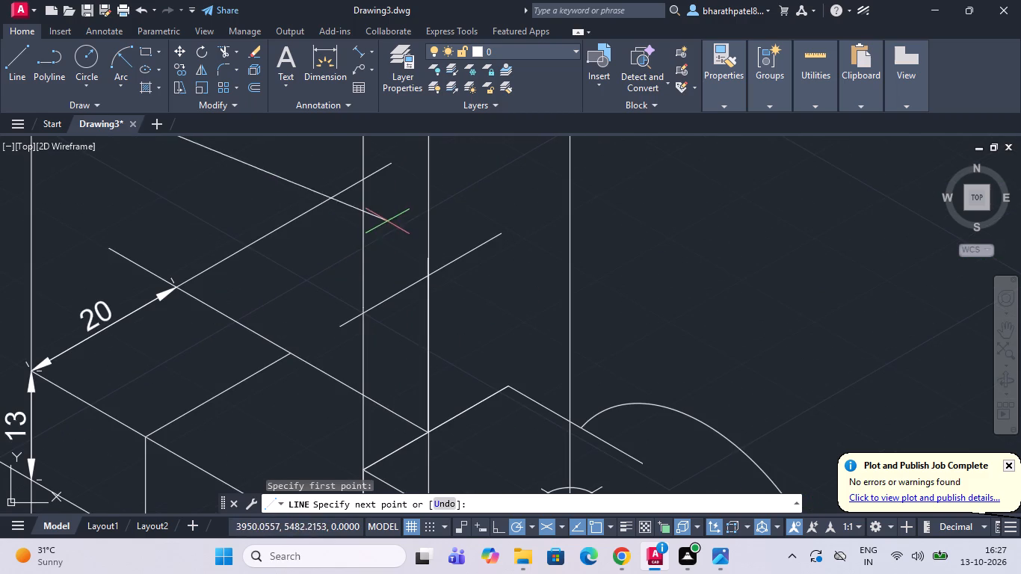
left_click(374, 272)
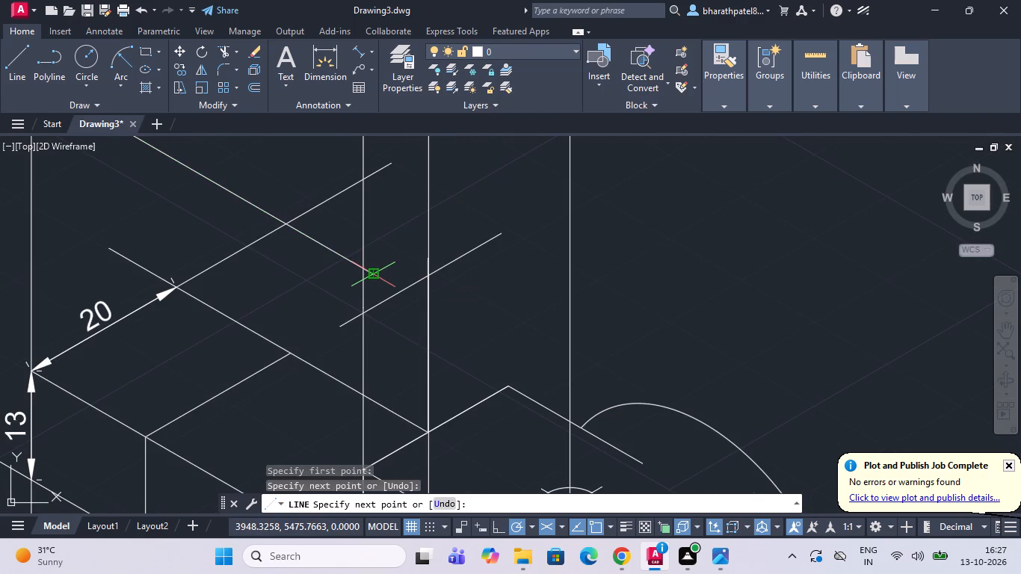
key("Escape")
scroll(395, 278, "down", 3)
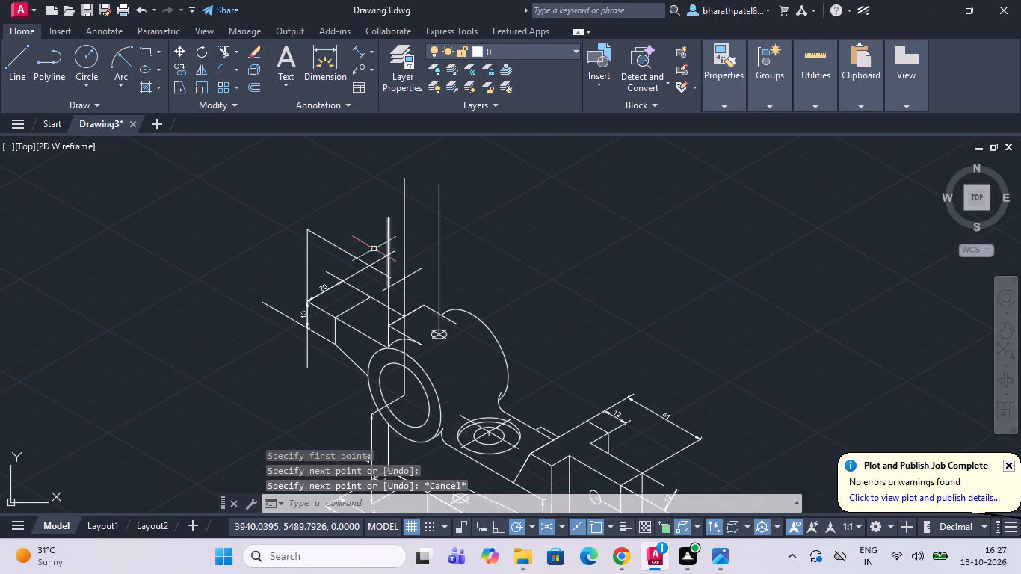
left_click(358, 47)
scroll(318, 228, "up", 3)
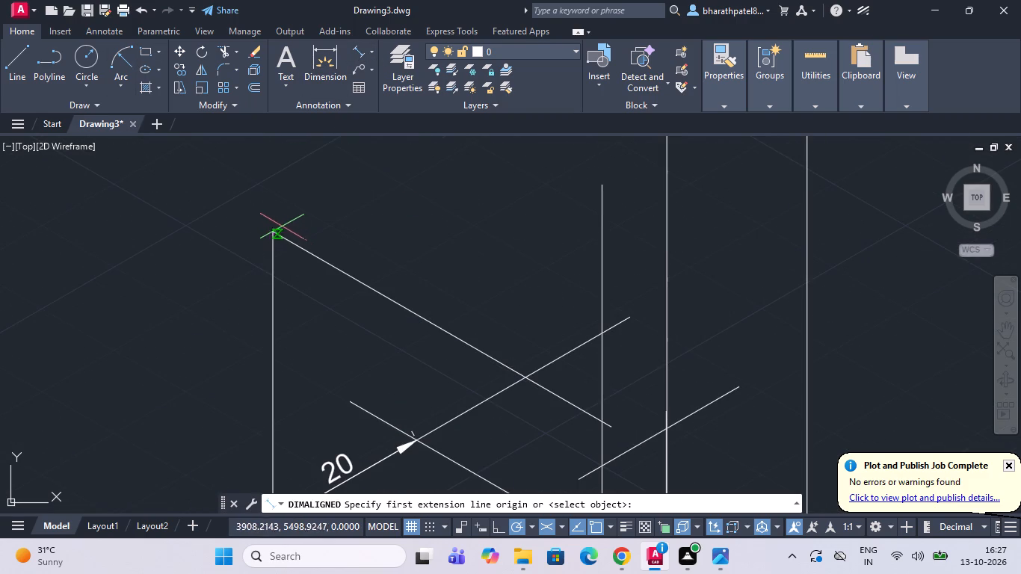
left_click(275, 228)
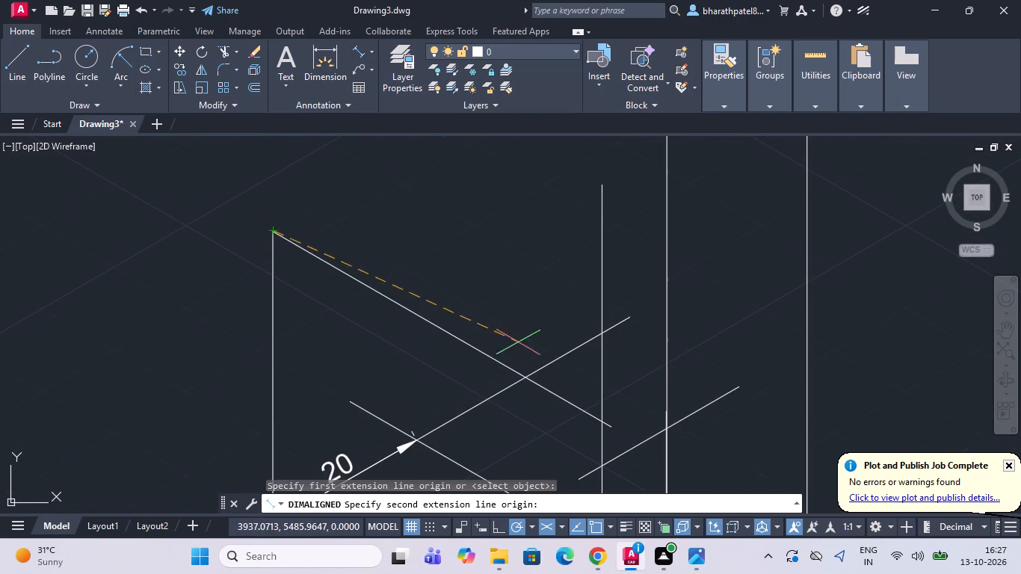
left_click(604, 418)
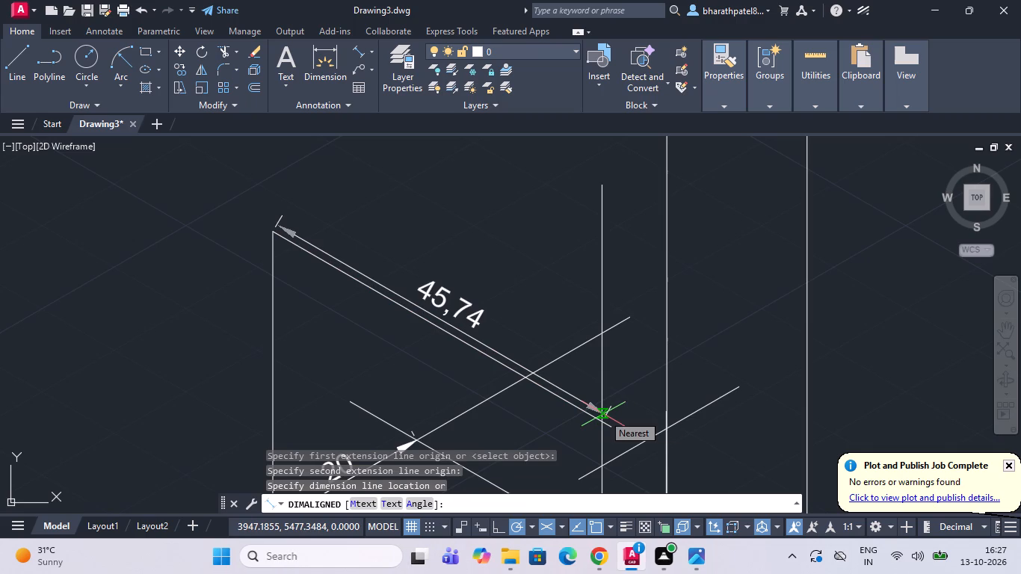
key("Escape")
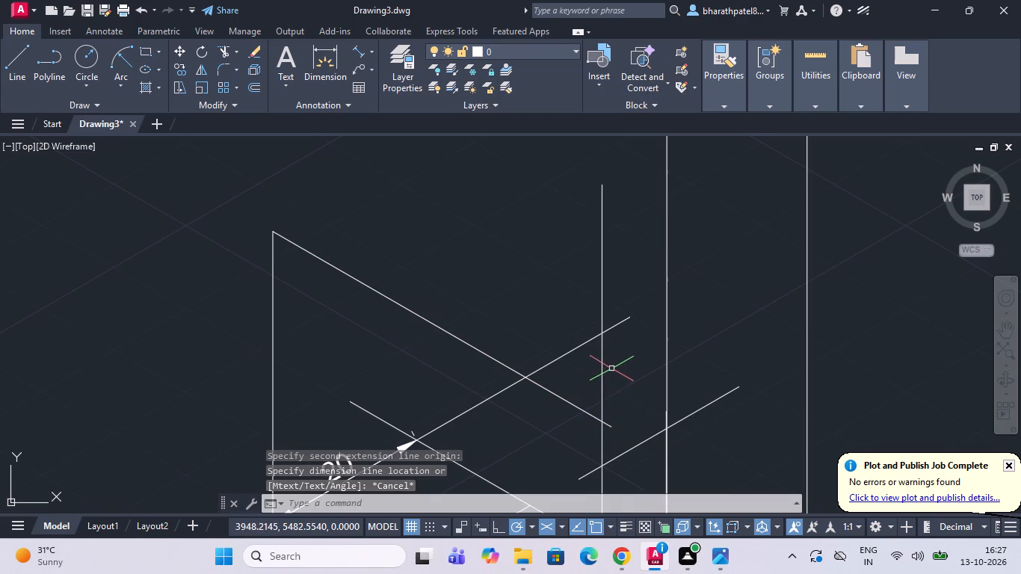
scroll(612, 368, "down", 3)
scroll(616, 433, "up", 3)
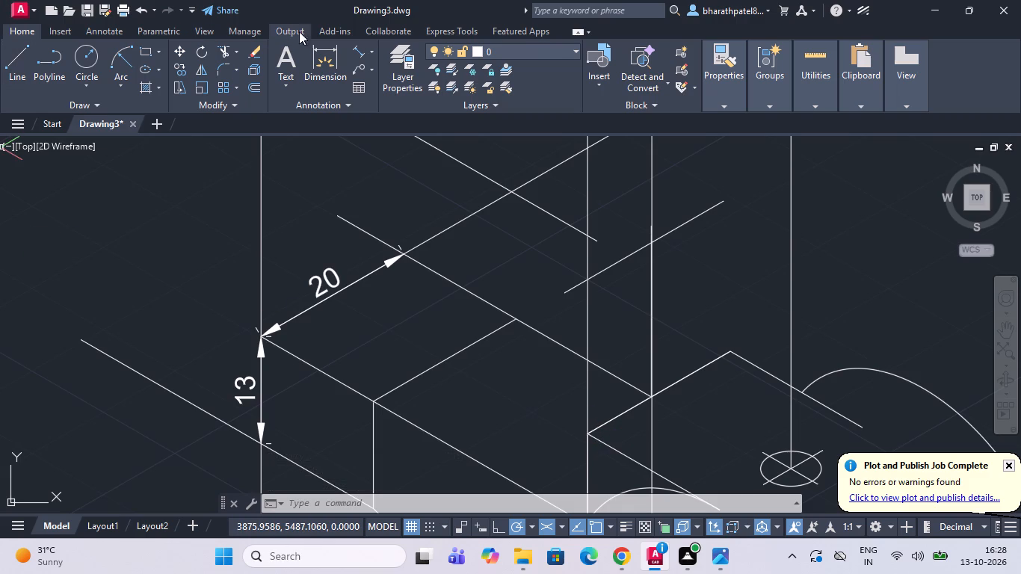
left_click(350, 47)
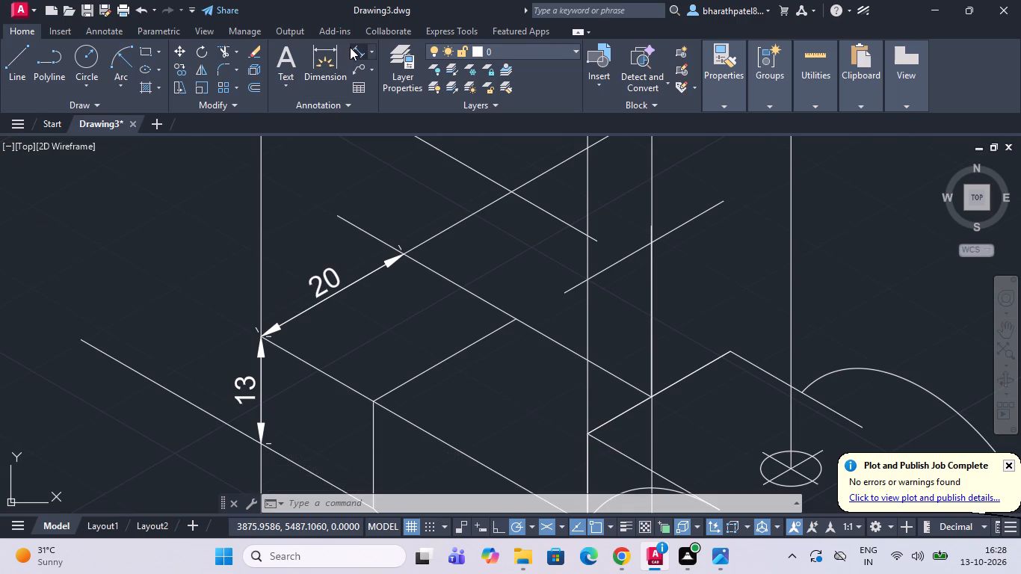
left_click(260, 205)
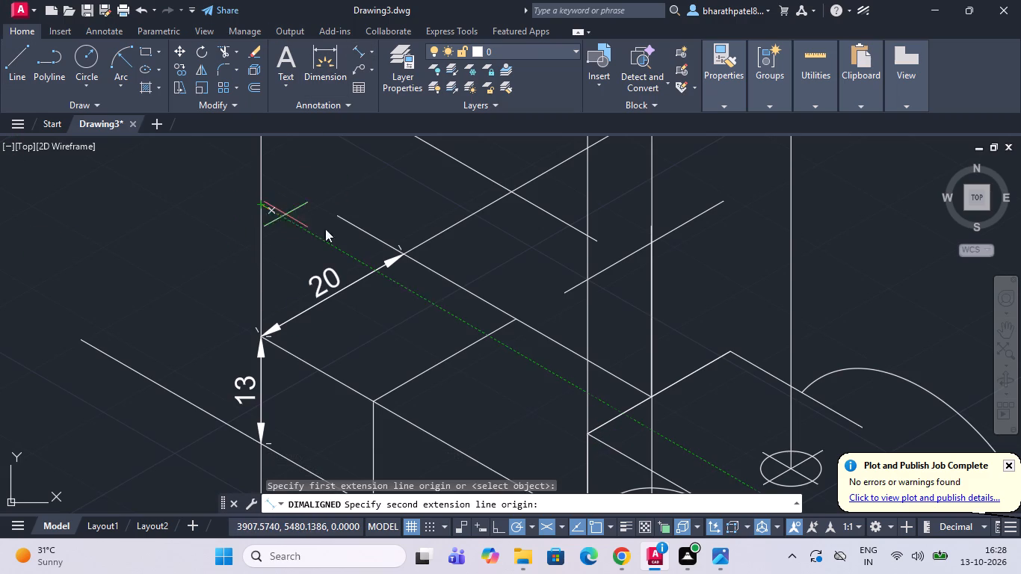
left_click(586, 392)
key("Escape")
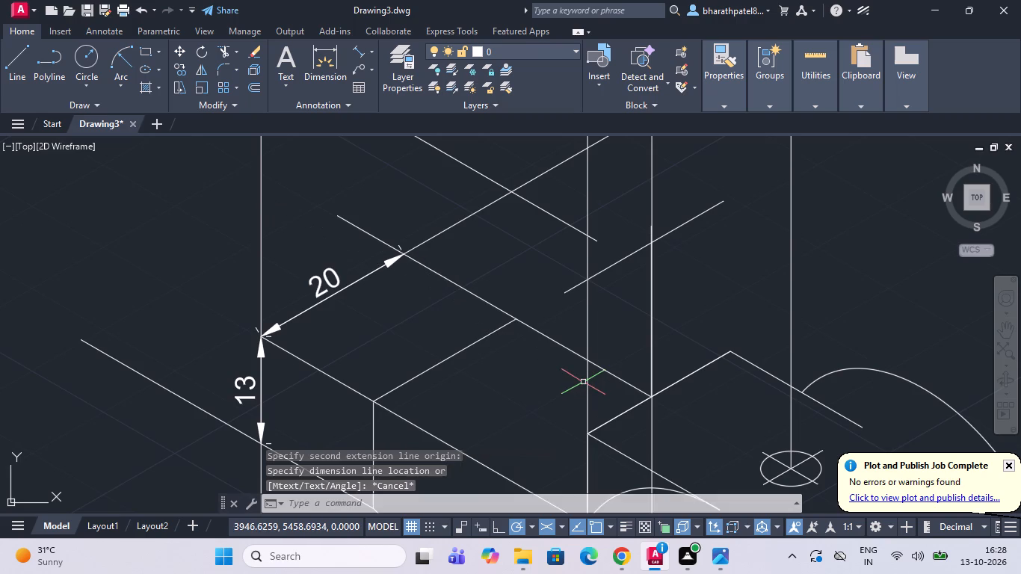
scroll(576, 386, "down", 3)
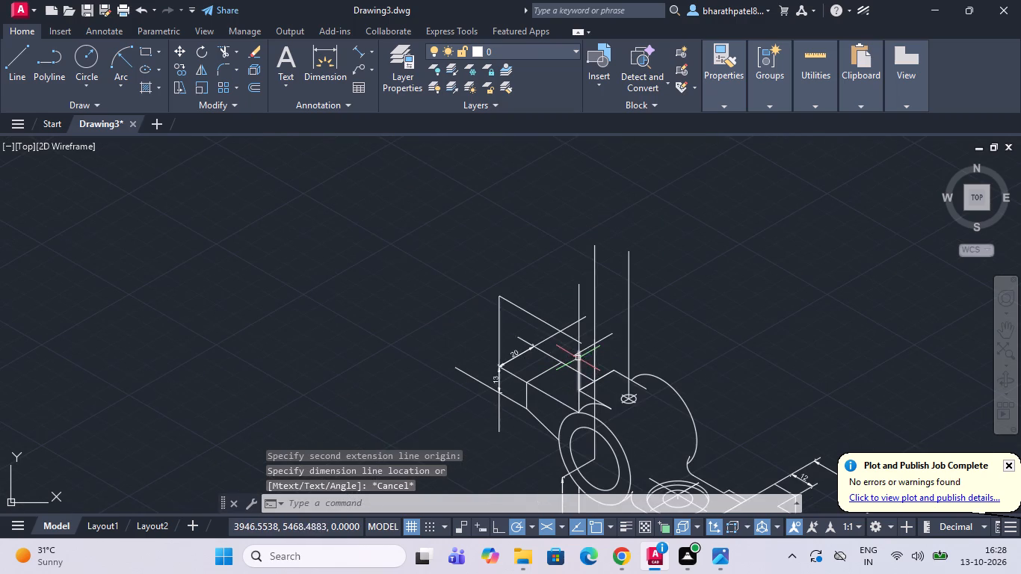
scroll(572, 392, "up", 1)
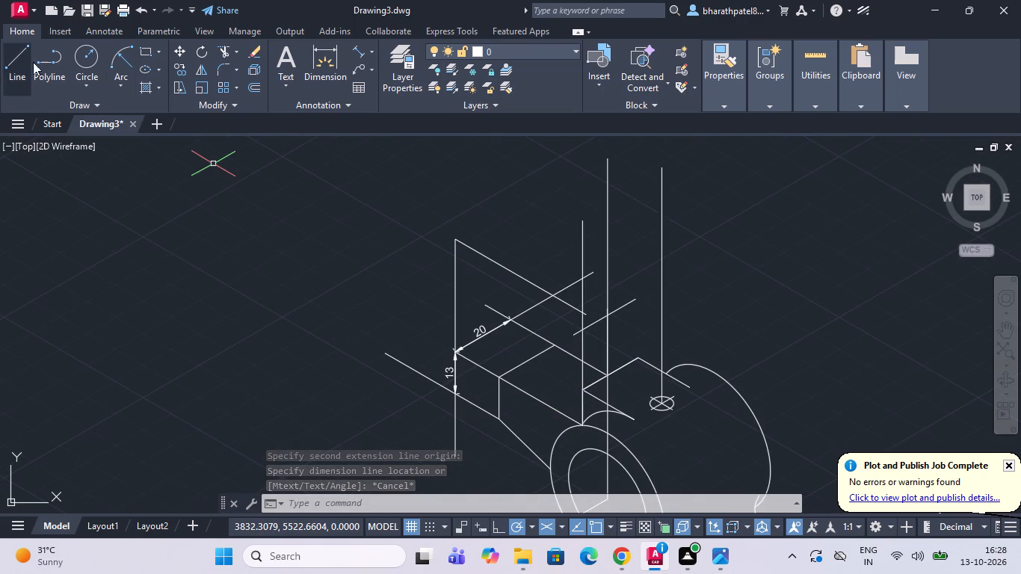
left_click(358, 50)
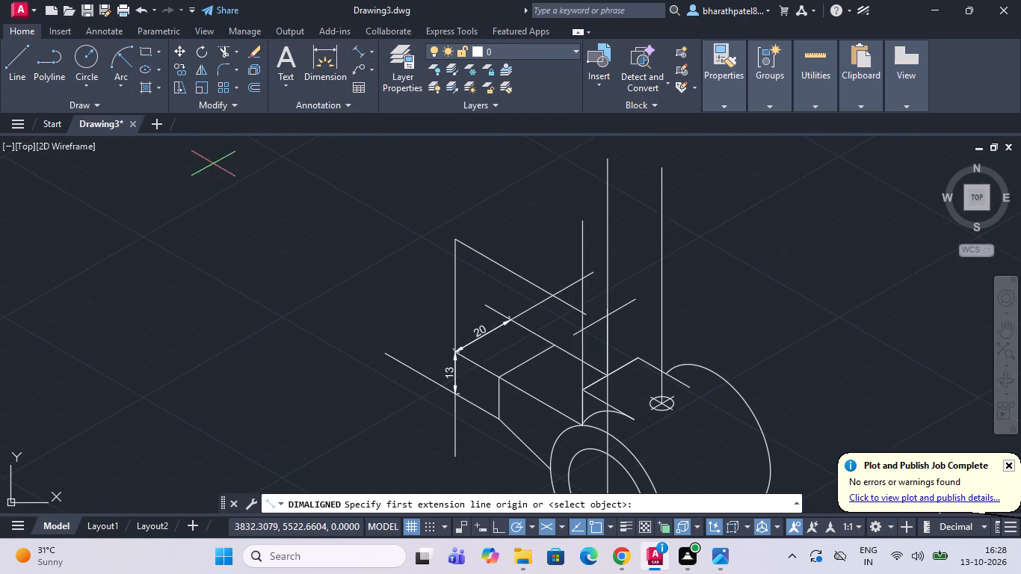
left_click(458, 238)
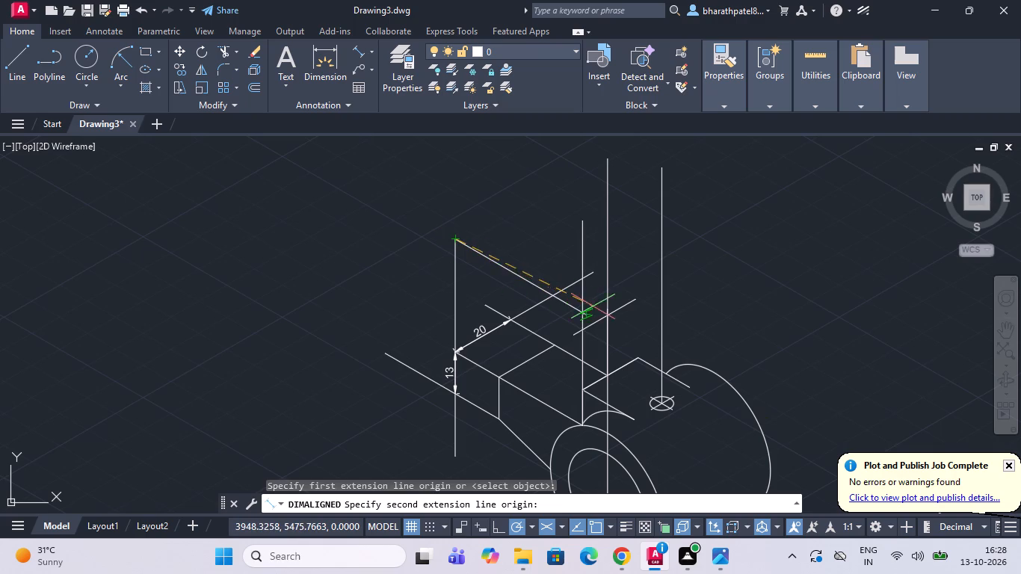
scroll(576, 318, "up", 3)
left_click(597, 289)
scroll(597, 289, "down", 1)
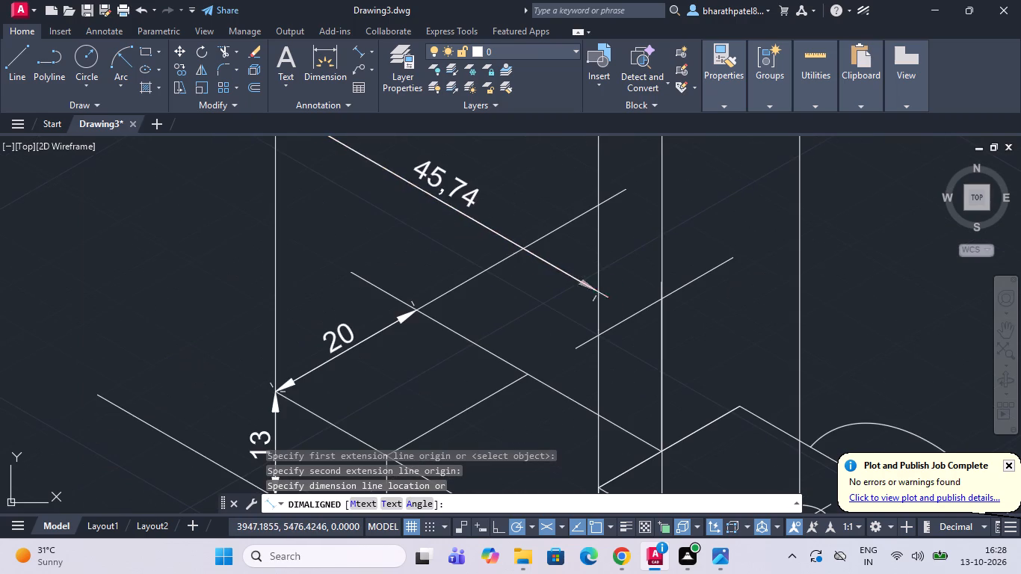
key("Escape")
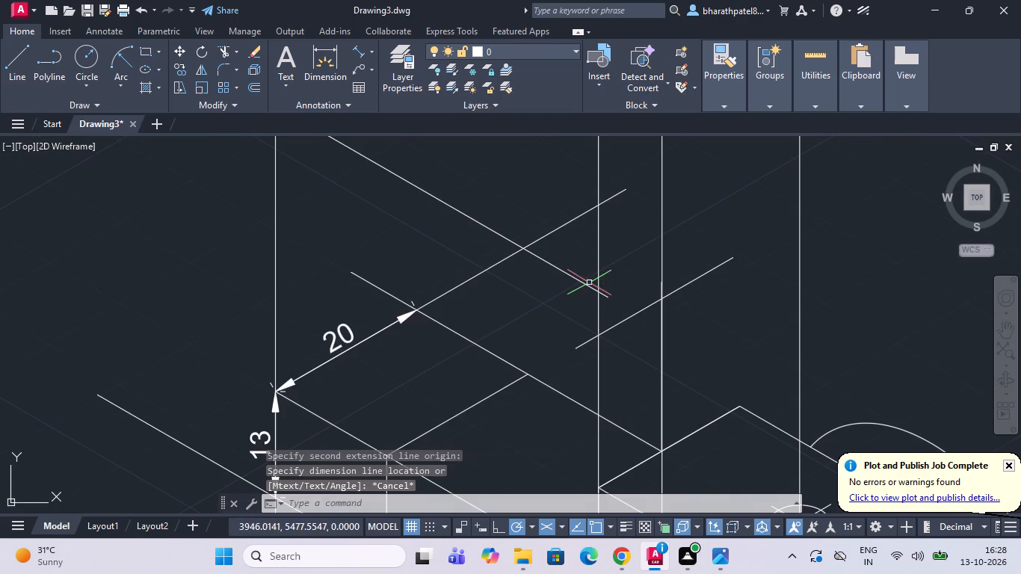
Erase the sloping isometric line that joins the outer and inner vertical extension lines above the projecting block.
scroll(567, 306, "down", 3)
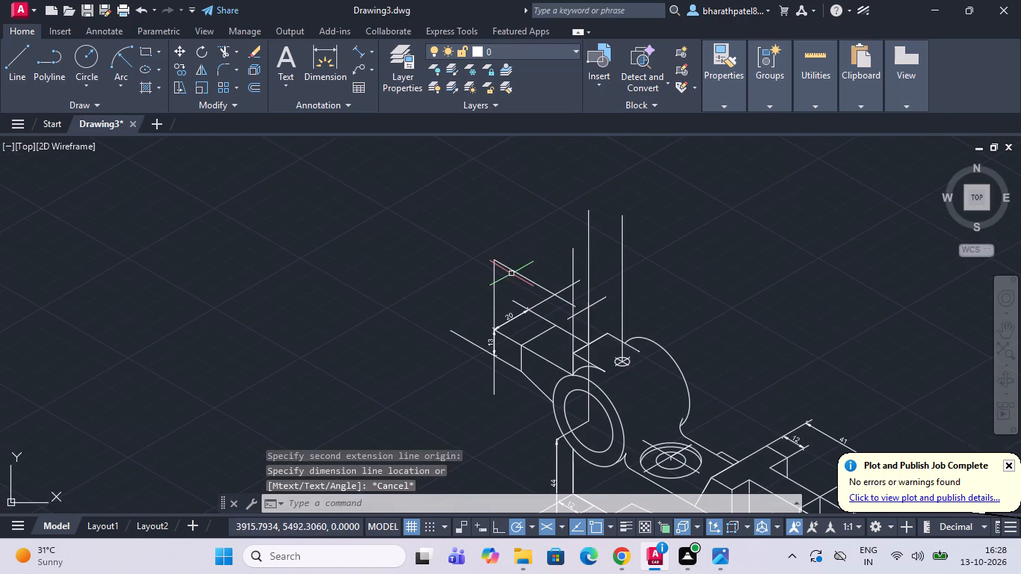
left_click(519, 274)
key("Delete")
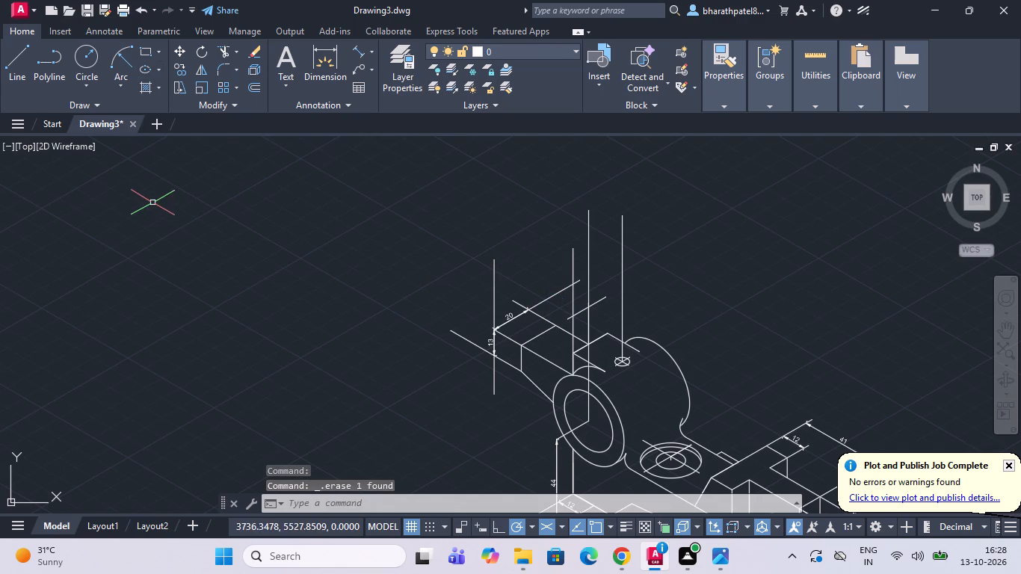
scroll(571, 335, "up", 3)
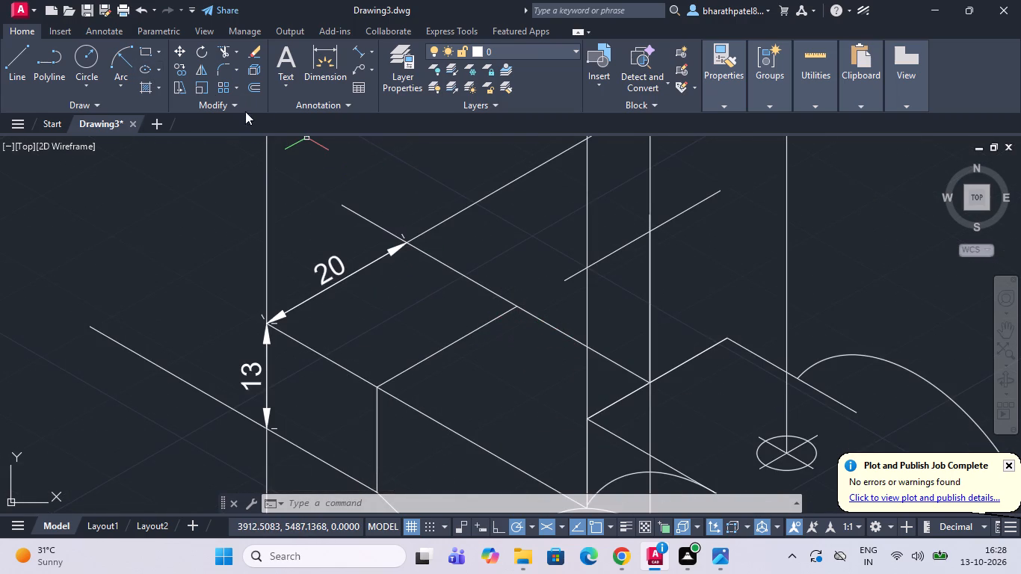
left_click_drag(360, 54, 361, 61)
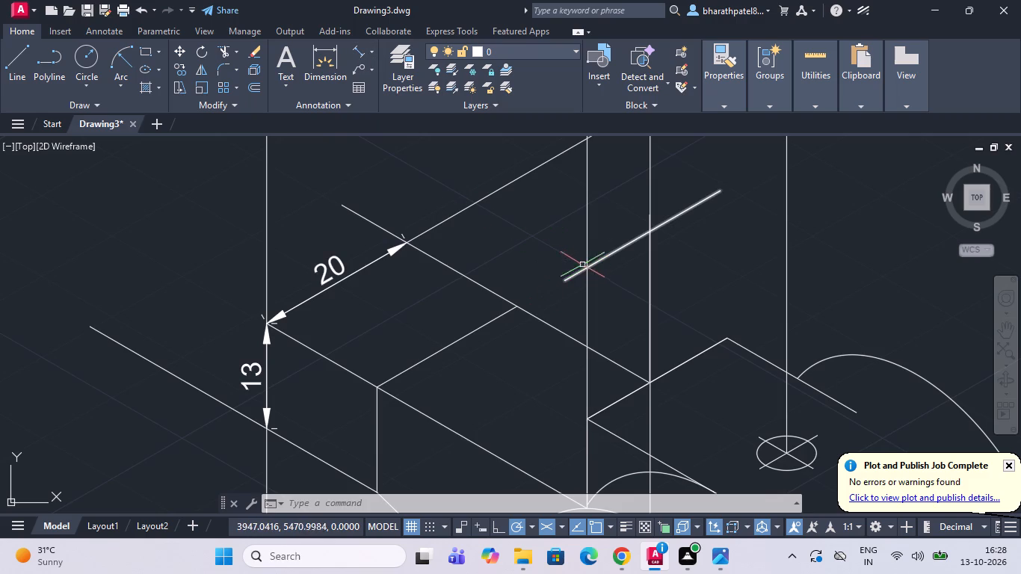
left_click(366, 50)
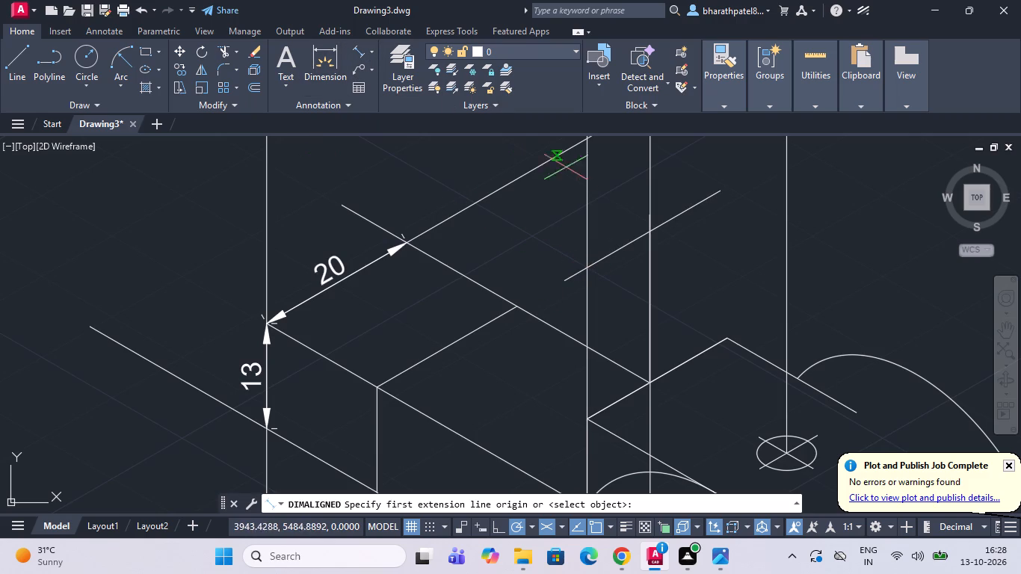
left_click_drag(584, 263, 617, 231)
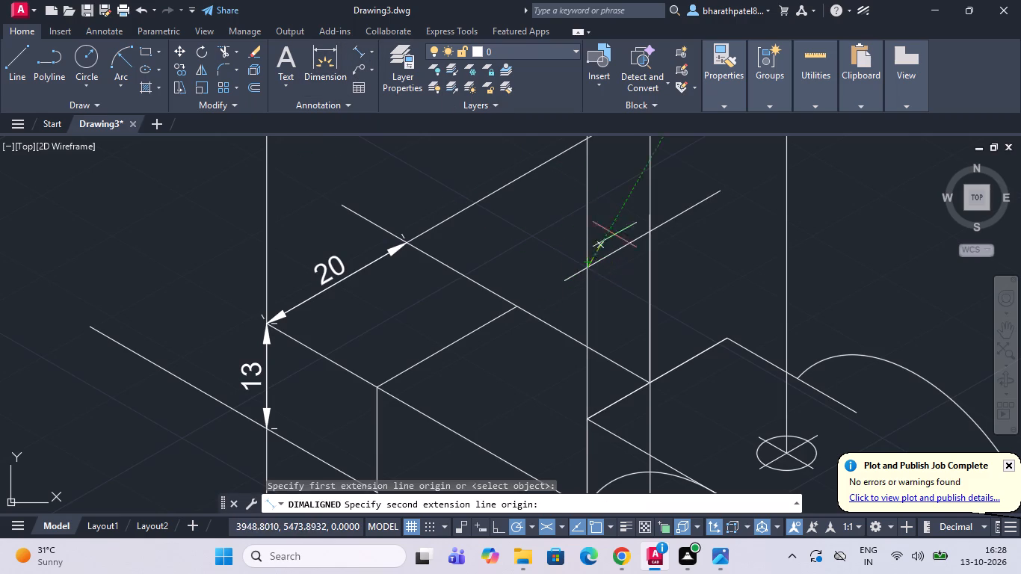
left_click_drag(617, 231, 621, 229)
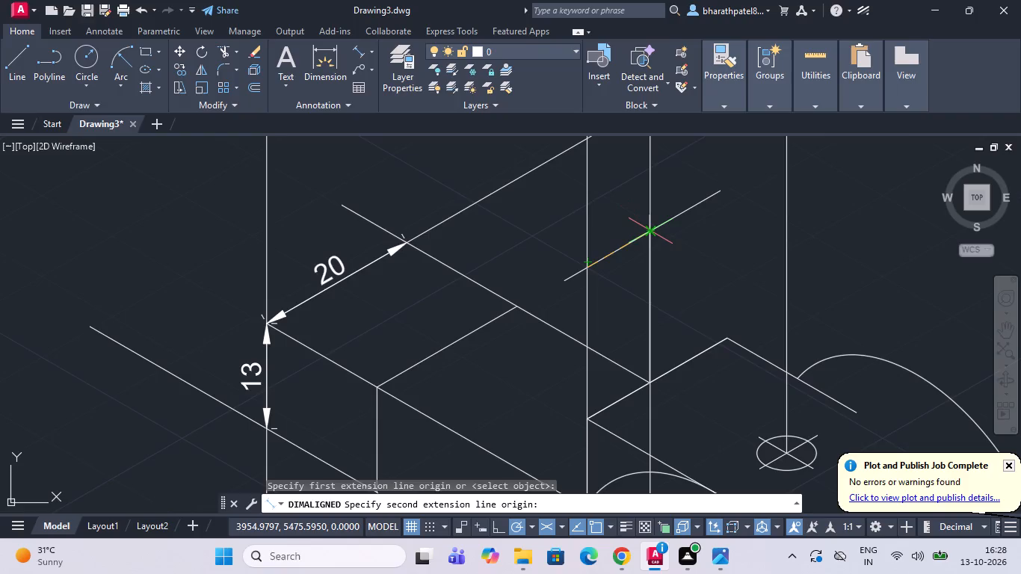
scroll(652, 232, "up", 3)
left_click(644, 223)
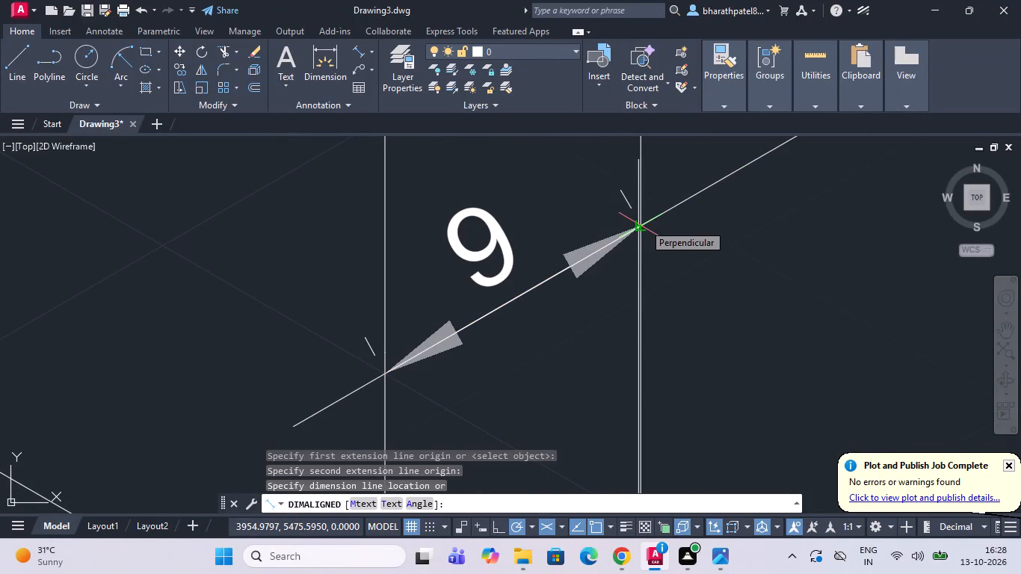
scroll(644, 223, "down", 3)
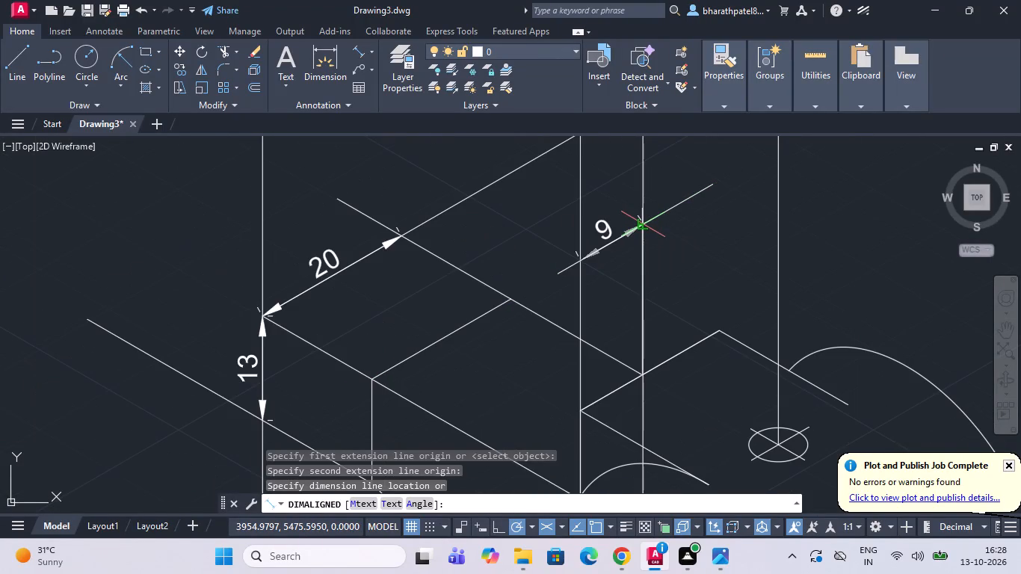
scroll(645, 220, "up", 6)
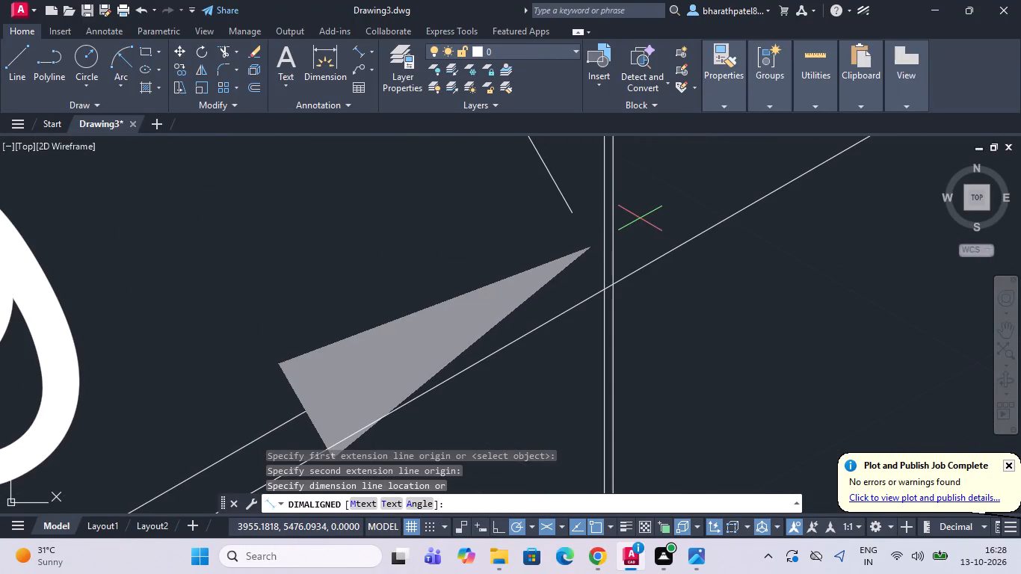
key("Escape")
Erase the outer-side line of the two nearly coincident inner vertical extension lines above the projecting block.
left_click(605, 246)
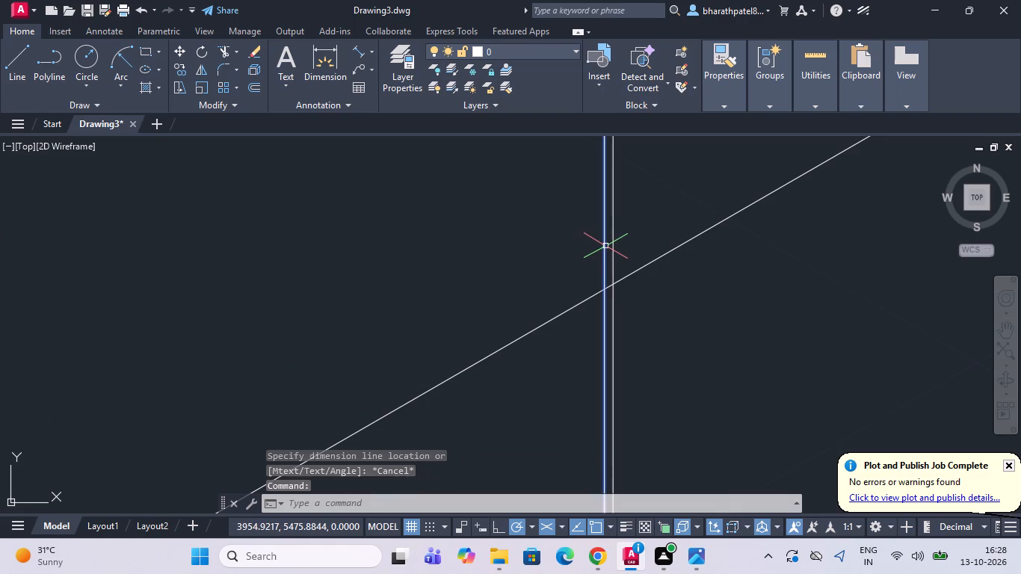
key("Delete")
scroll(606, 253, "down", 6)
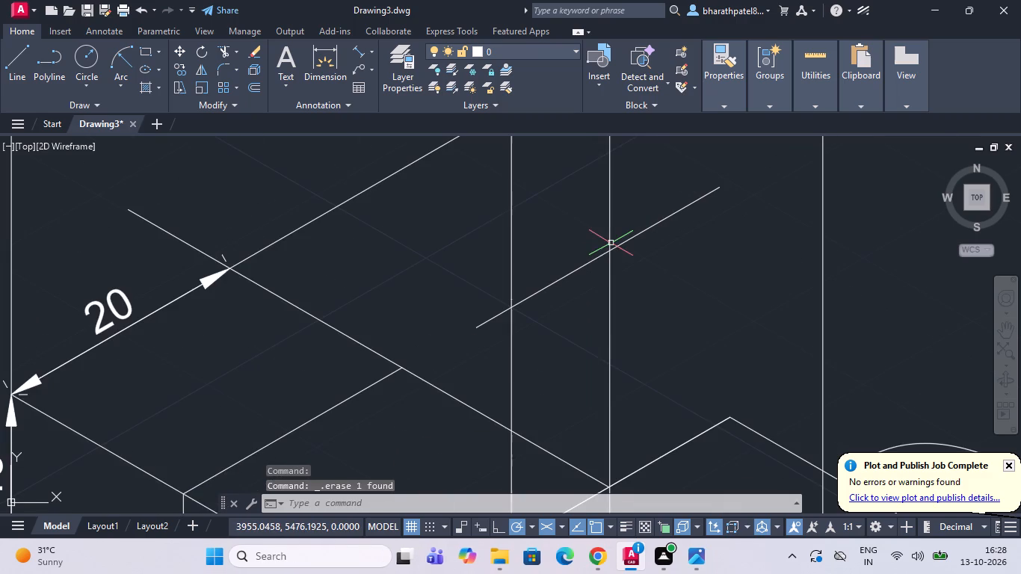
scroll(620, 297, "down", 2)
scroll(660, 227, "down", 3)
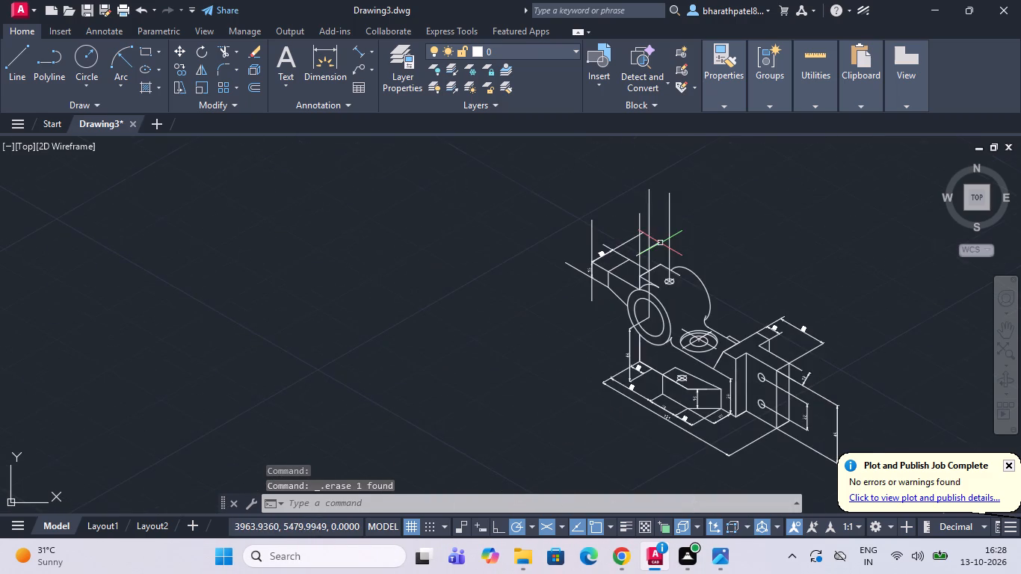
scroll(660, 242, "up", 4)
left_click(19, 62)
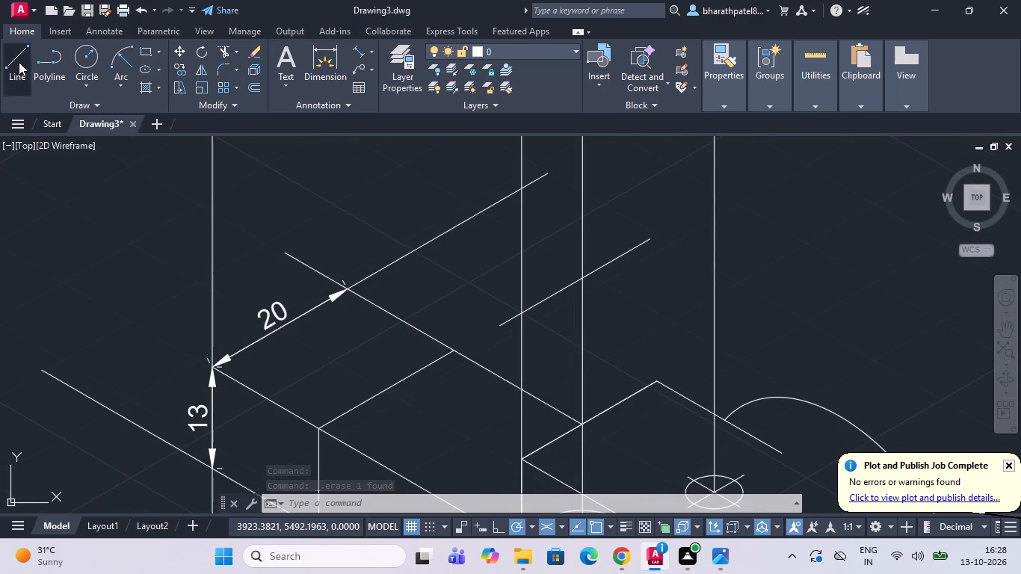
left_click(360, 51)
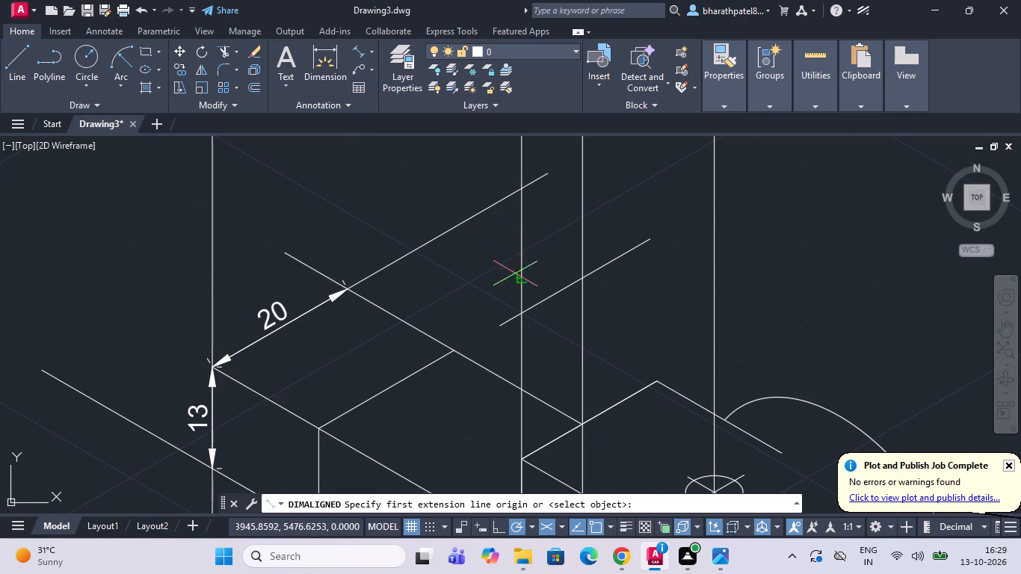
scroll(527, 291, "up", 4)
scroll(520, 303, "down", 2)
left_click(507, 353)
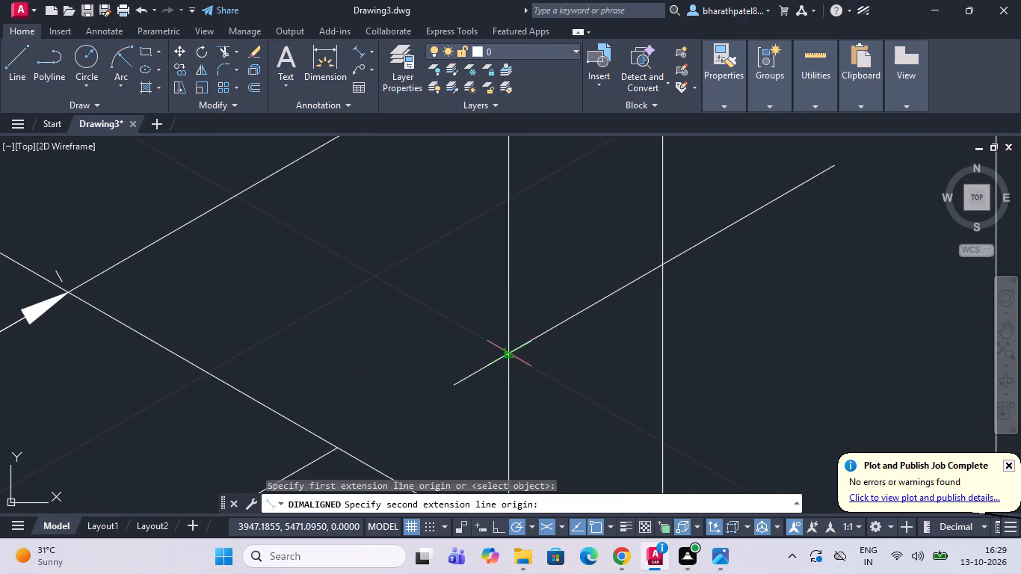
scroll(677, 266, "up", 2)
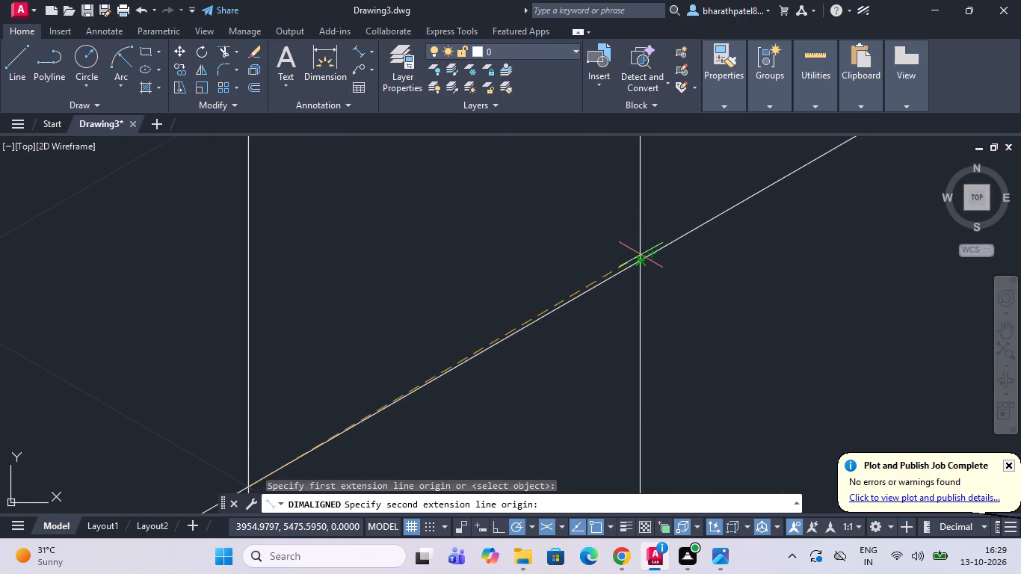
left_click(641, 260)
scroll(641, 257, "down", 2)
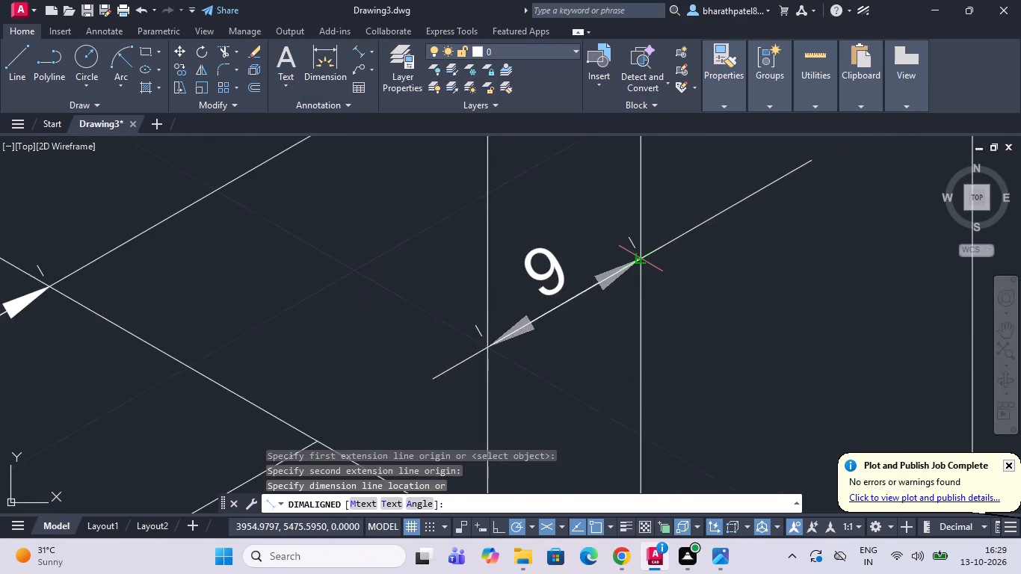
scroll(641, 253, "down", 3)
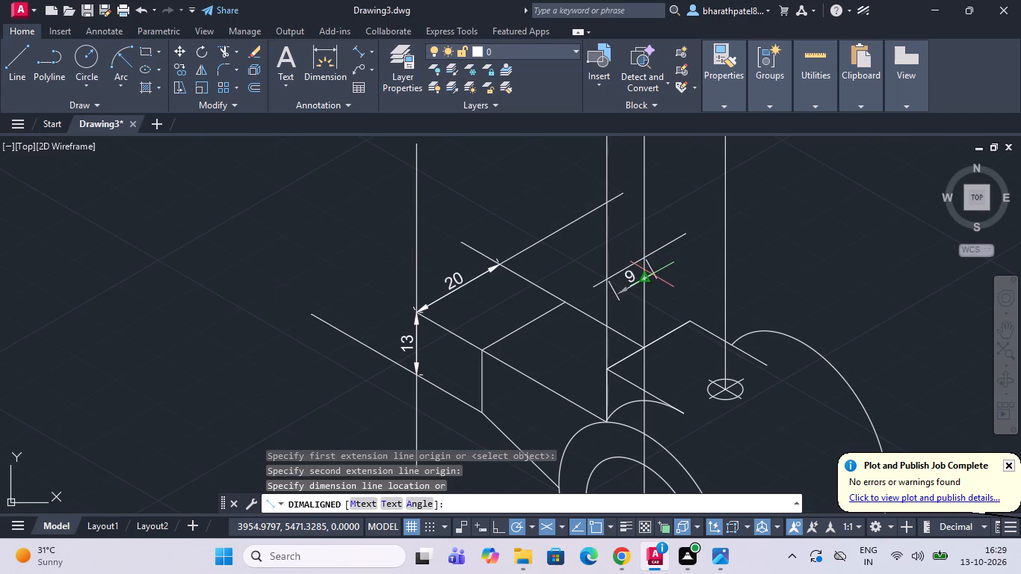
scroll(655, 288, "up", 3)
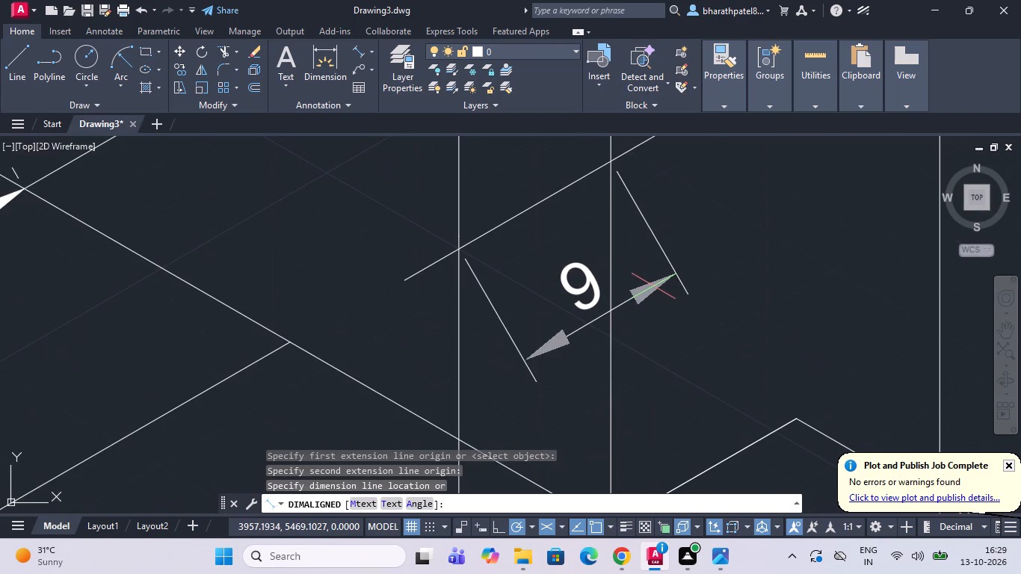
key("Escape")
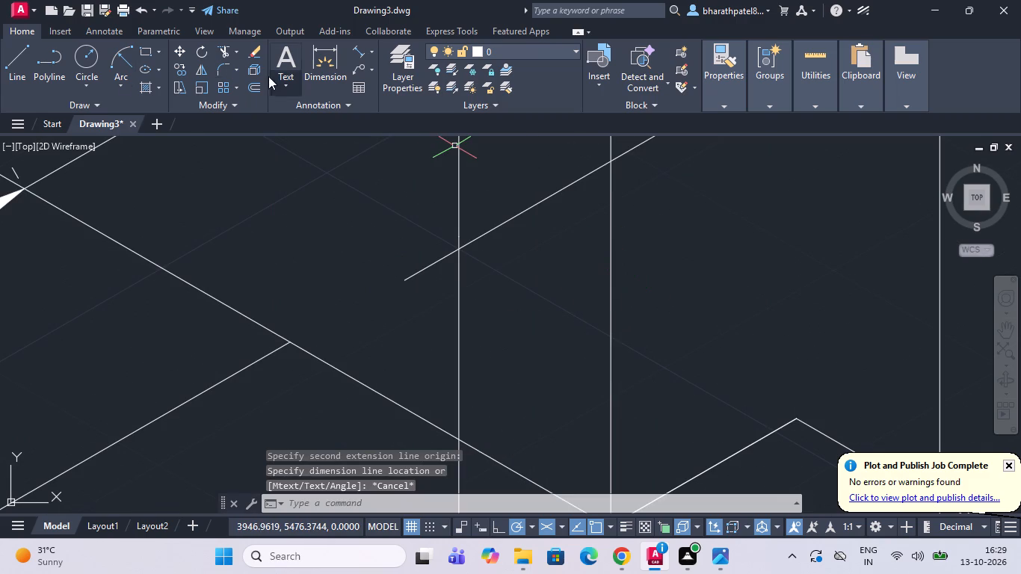
Erase the remaining inner vertical extension line that crosses the short sloping line above the projecting block.
left_click(611, 243)
key("Delete")
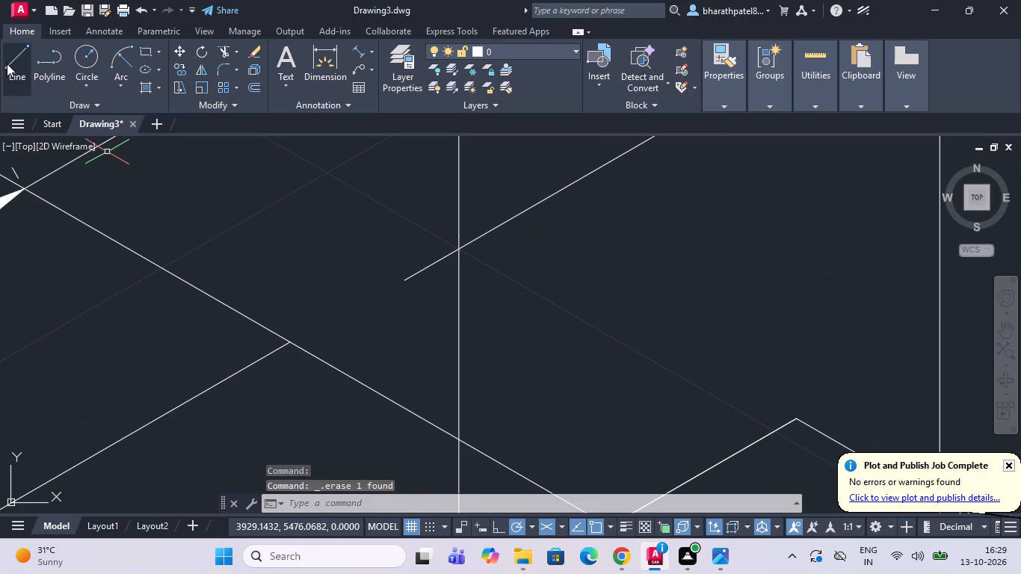
Draw a 10-unit line along the sloping edge from the boss's upper front corner, continuing vertically upward about 33 units.
left_click(7, 64)
scroll(265, 137, "down", 3)
scroll(313, 261, "up", 2)
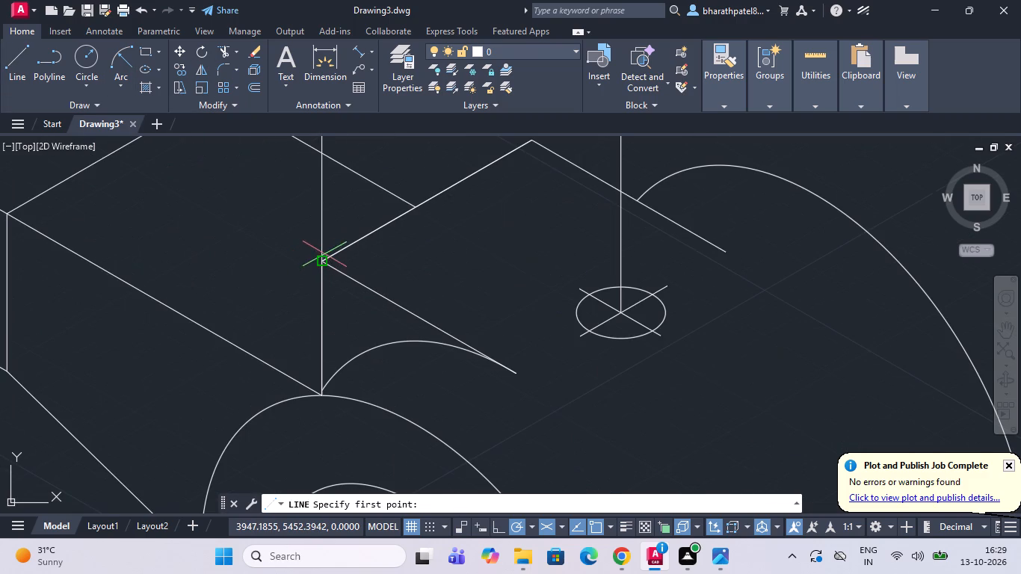
left_click(318, 262)
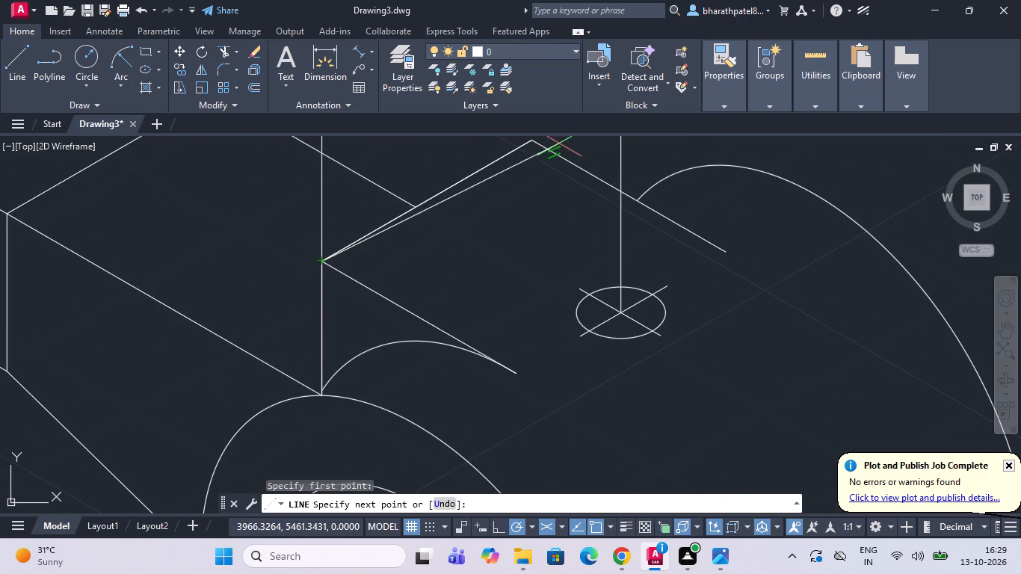
scroll(532, 213, "down", 3)
scroll(543, 181, "up", 2)
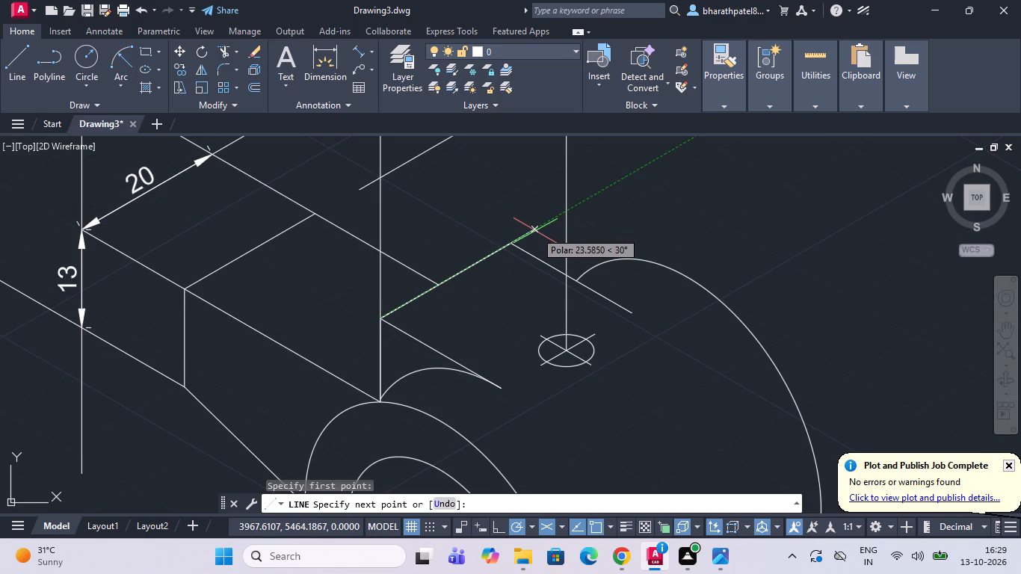
type("10")
key("Return")
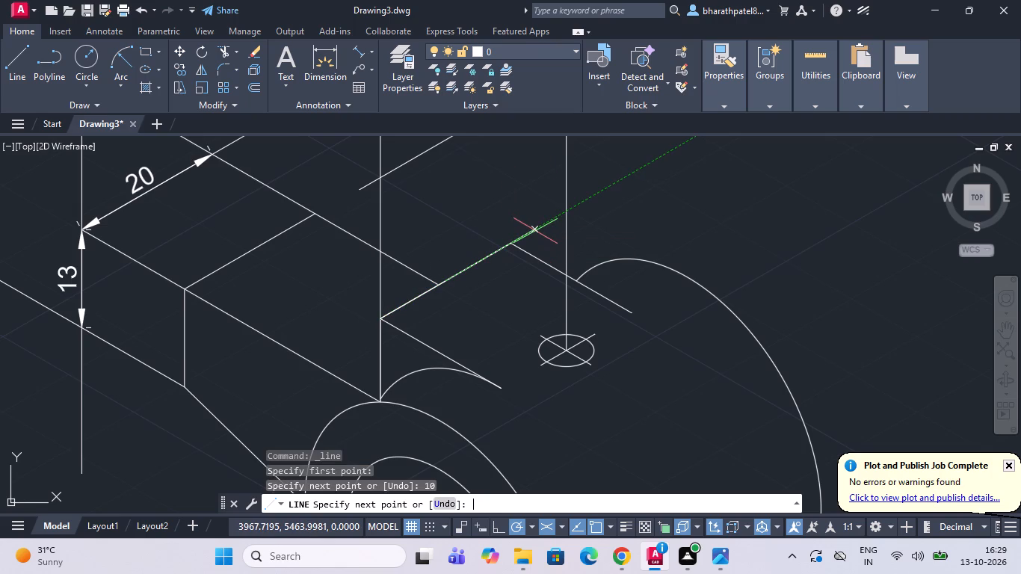
scroll(455, 217, "down", 1)
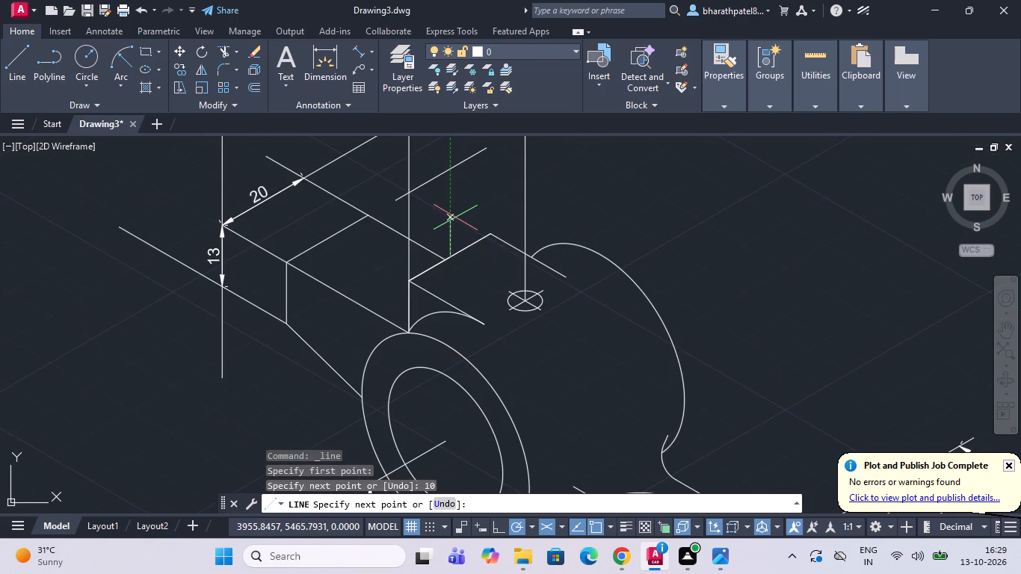
scroll(444, 216, "down", 2)
scroll(448, 173, "up", 2)
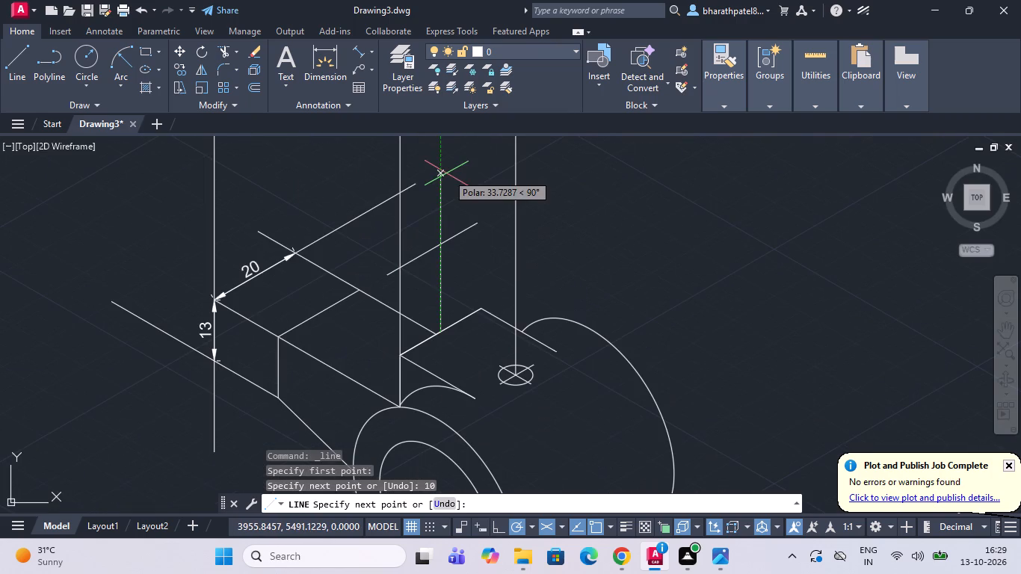
left_click(446, 176)
key("Escape")
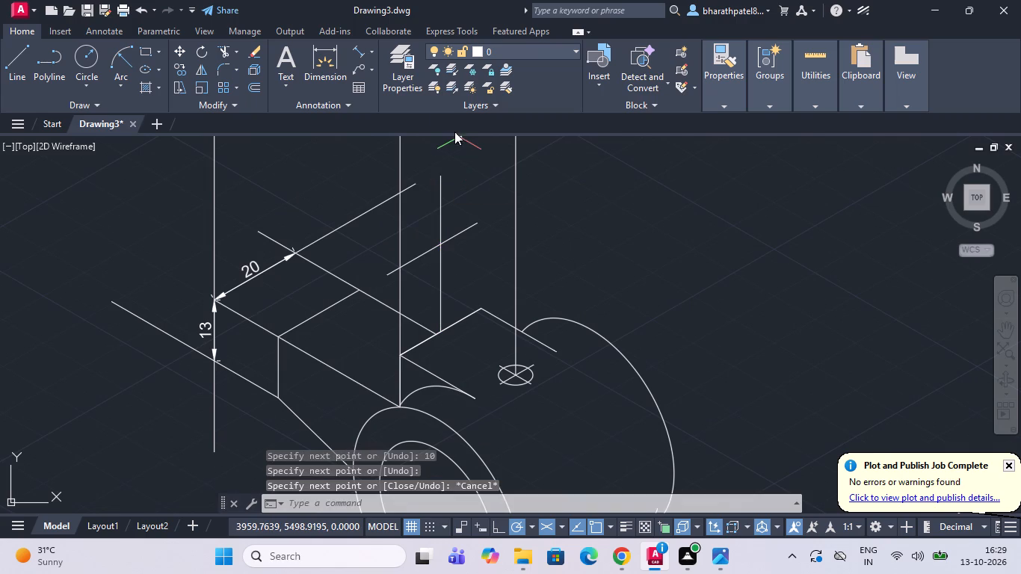
Add an aligned dimension between the two vertical extension lines above the boss's front corner, placed along the short sloping line.
left_click_drag(360, 55, 371, 74)
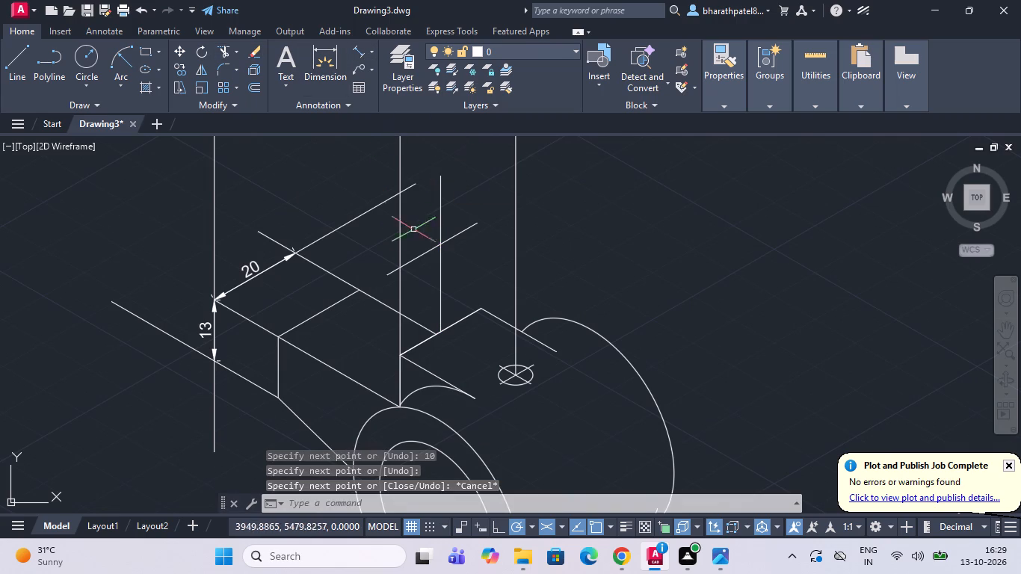
left_click(358, 43)
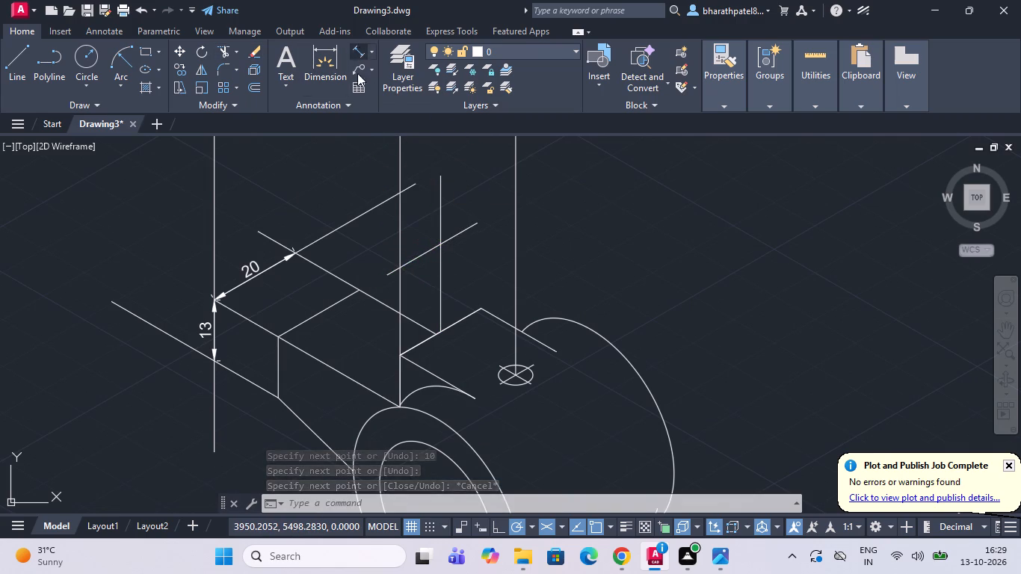
left_click(398, 270)
scroll(422, 247, "up", 3)
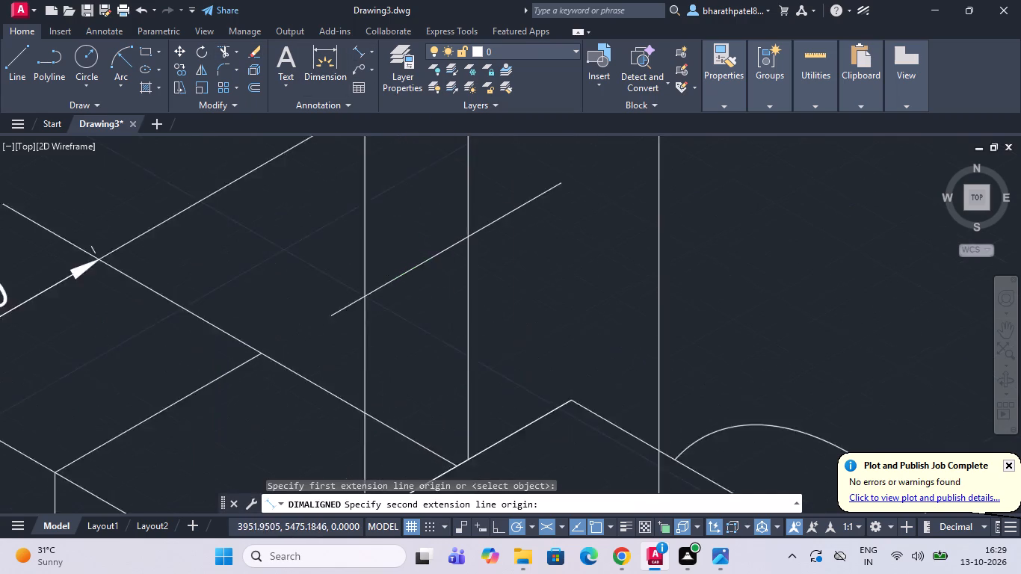
left_click(498, 227)
left_click(498, 227)
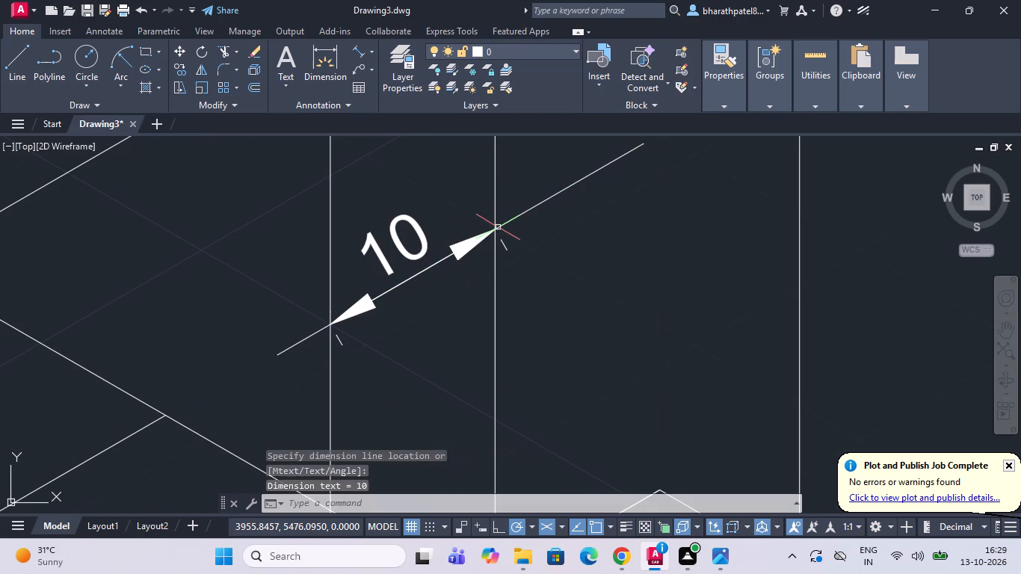
key("Escape")
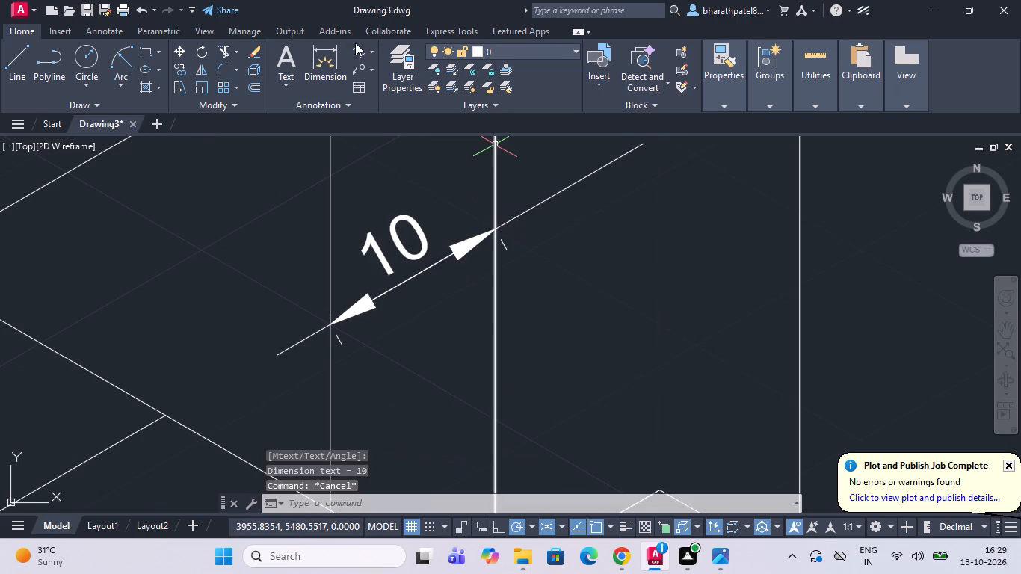
Trim the vertical extension lines above the 10 dimension and the sloping line's overhangs beyond both of its ends.
left_click(222, 50)
left_click_drag(271, 208, 532, 149)
scroll(514, 170, "down", 2)
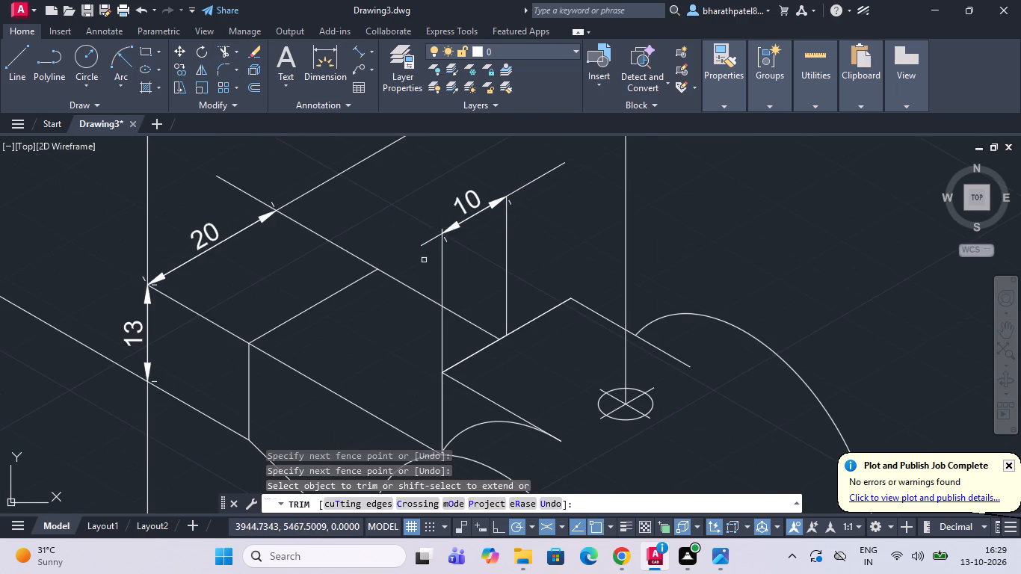
left_click_drag(407, 205, 438, 262)
left_click_drag(501, 156, 534, 223)
scroll(533, 218, "down", 1)
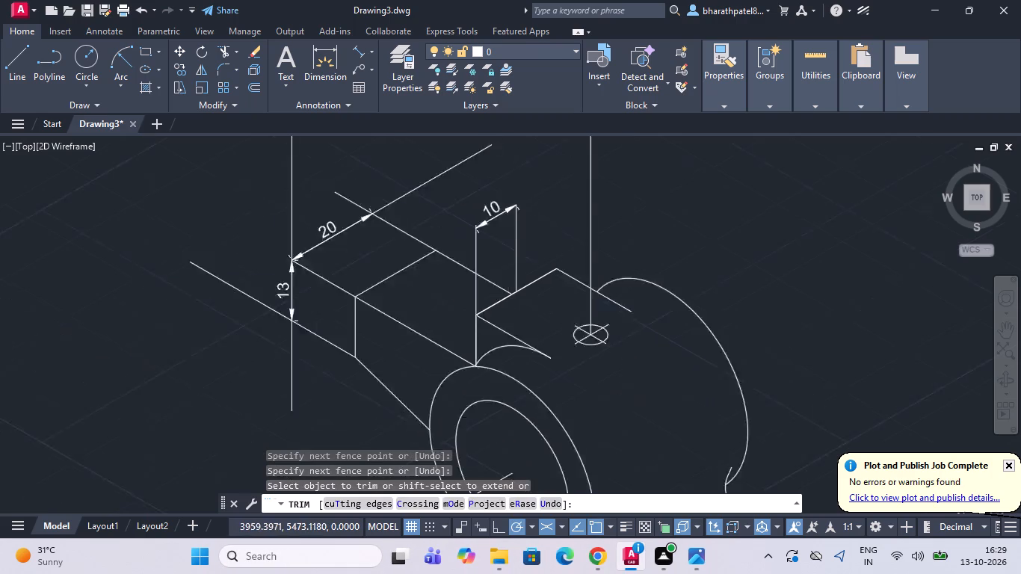
Trim the extension-line overhangs beyond the ends of the 20 and 13 dimensions on the upper projecting block.
scroll(533, 218, "down", 2)
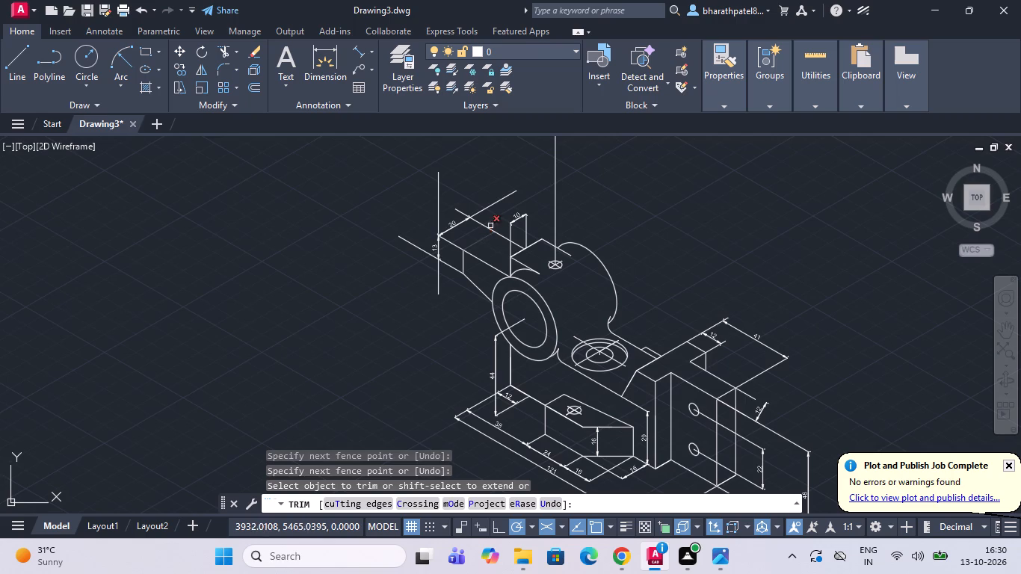
left_click_drag(499, 217, 437, 213)
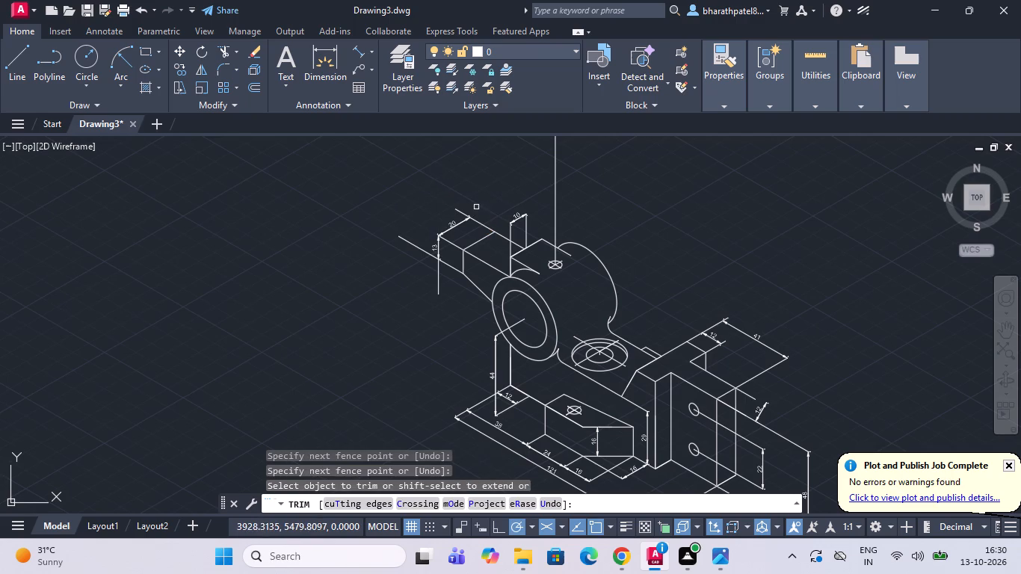
scroll(472, 212, "up", 3)
left_click_drag(462, 202, 416, 215)
left_click_drag(278, 280, 250, 386)
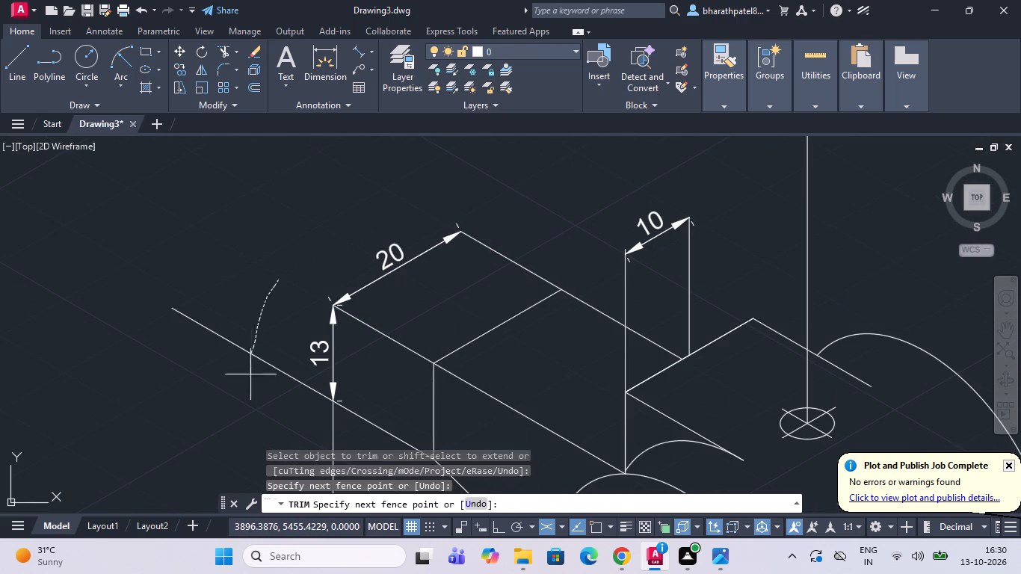
left_click_drag(250, 386, 265, 390)
scroll(294, 320, "down", 2)
scroll(328, 422, "up", 2)
left_click_drag(254, 317, 308, 346)
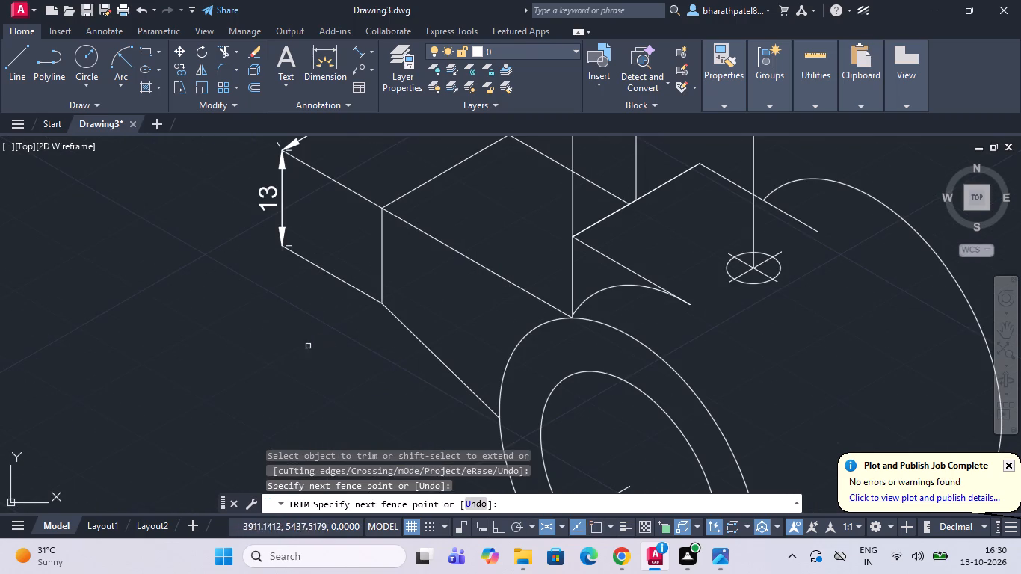
Trim away the long vertical line rising from the small hole on top of the cylindrical boss.
scroll(300, 354, "down", 3)
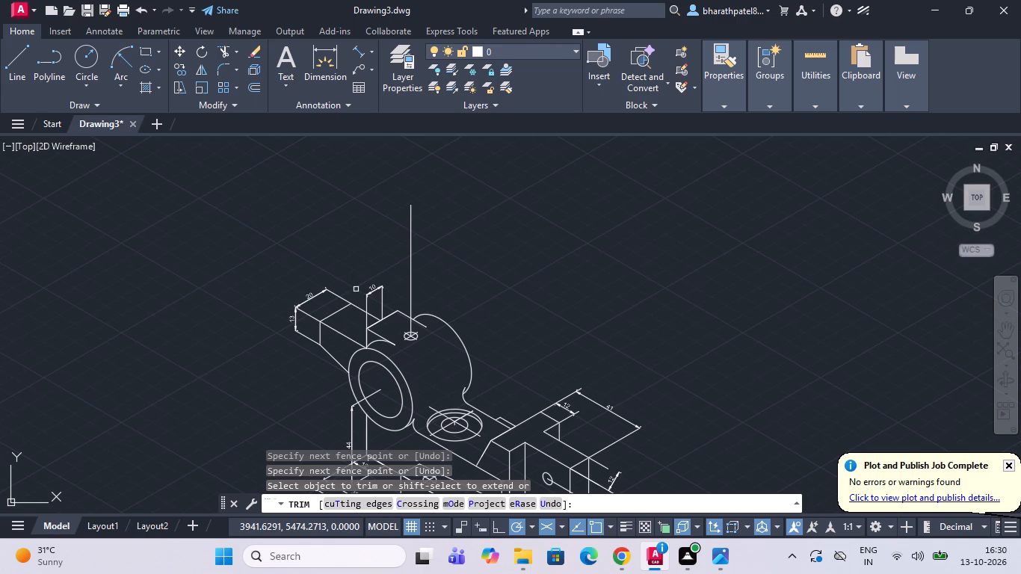
scroll(395, 277, "up", 1)
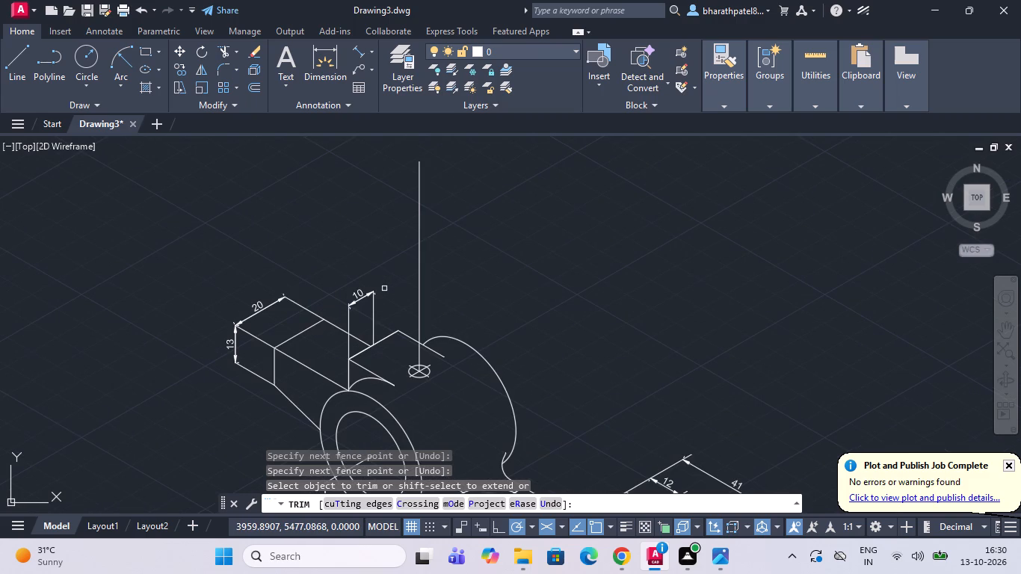
scroll(383, 293, "down", 1)
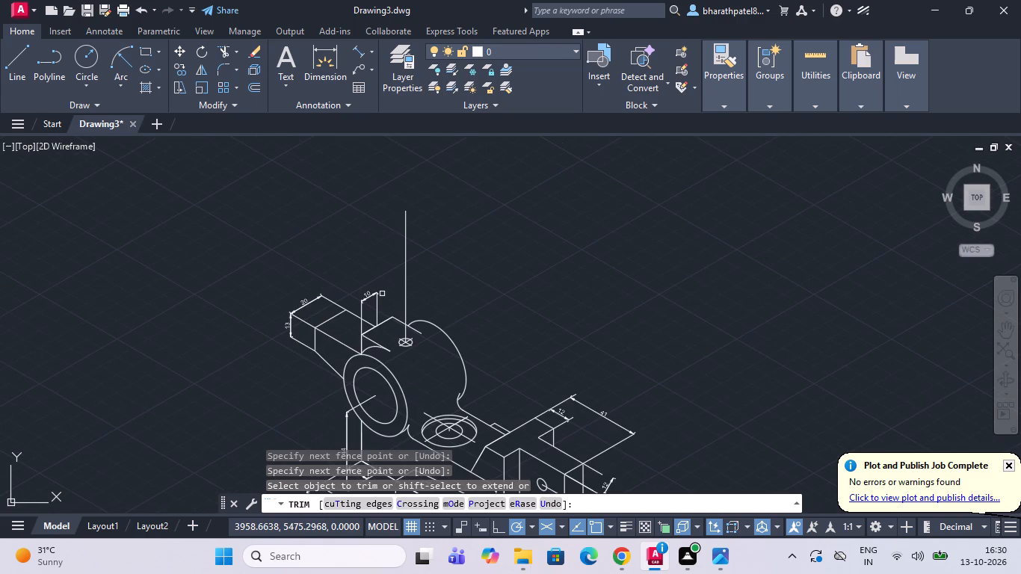
left_click_drag(396, 266, 467, 250)
scroll(496, 265, "down", 2)
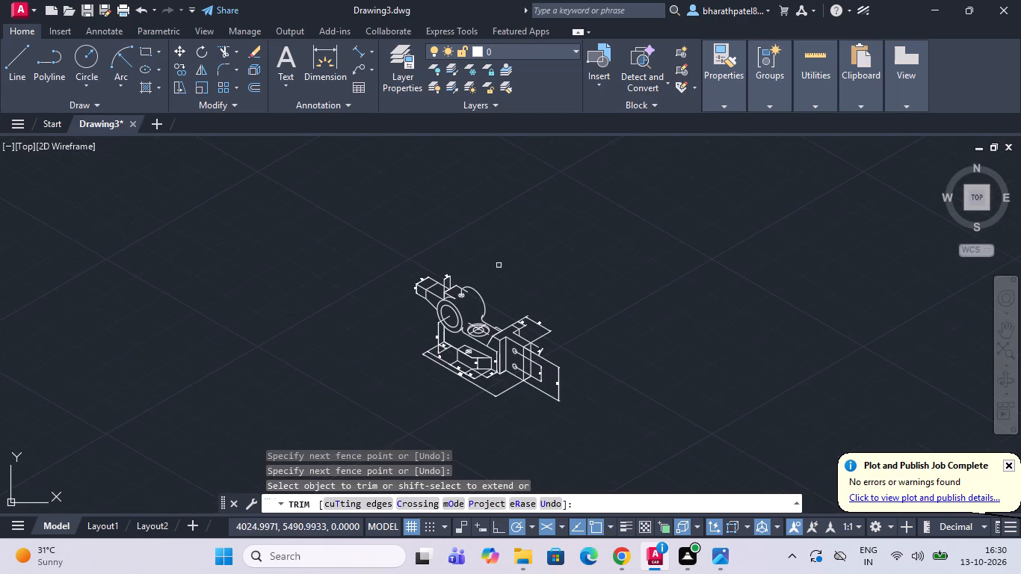
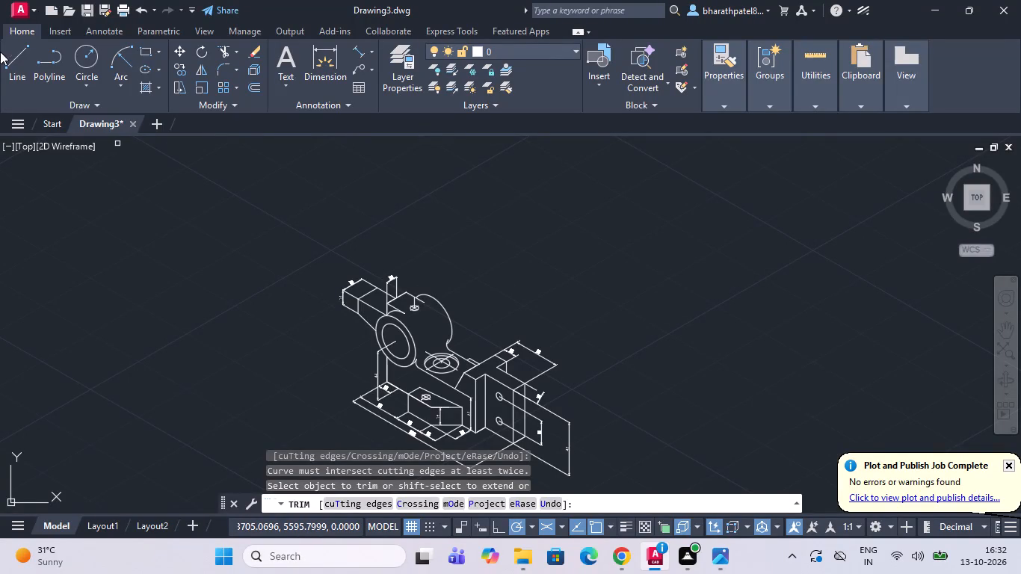
Draw a vertical extension line about 71 units long upward from the centre of the boss's front circle.
left_click_drag(8, 72, 22, 75)
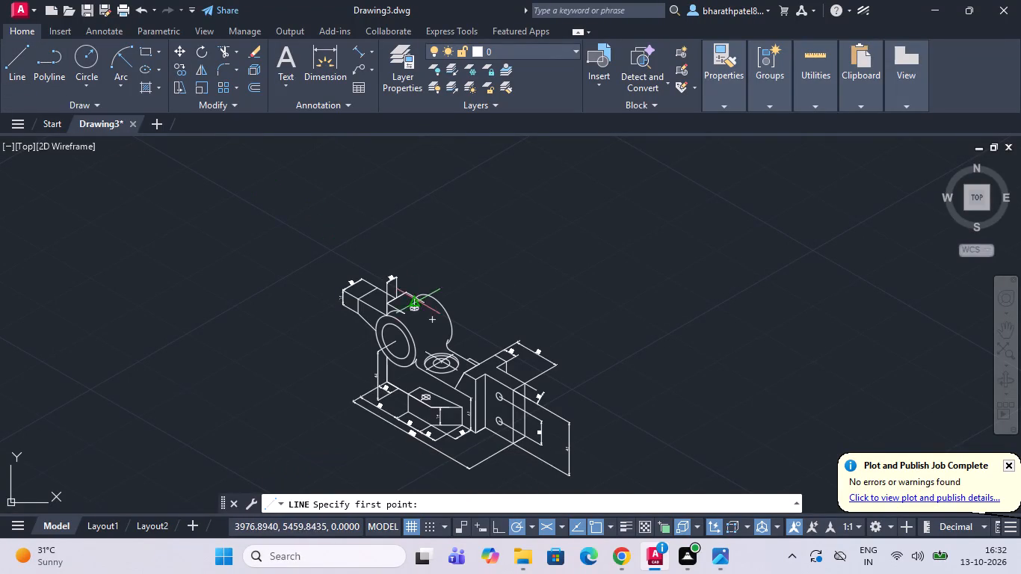
scroll(417, 309, "up", 3)
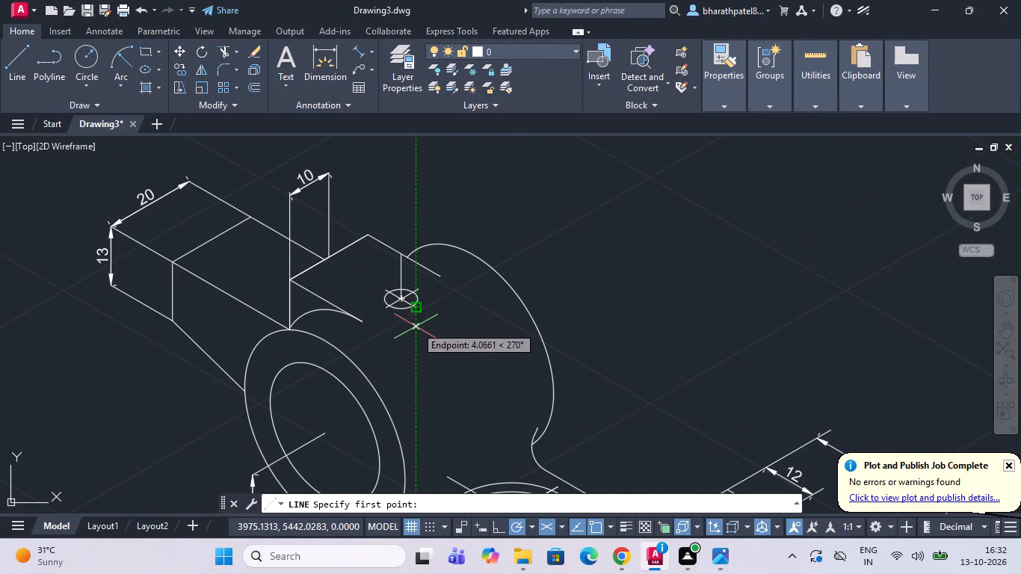
scroll(417, 312, "up", 1)
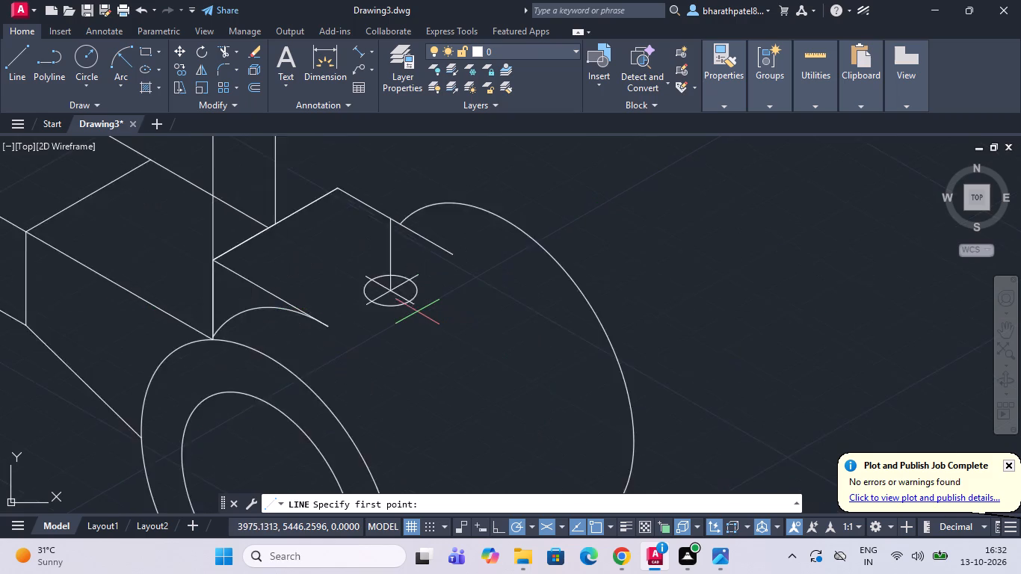
scroll(417, 312, "up", 1)
scroll(416, 312, "down", 2)
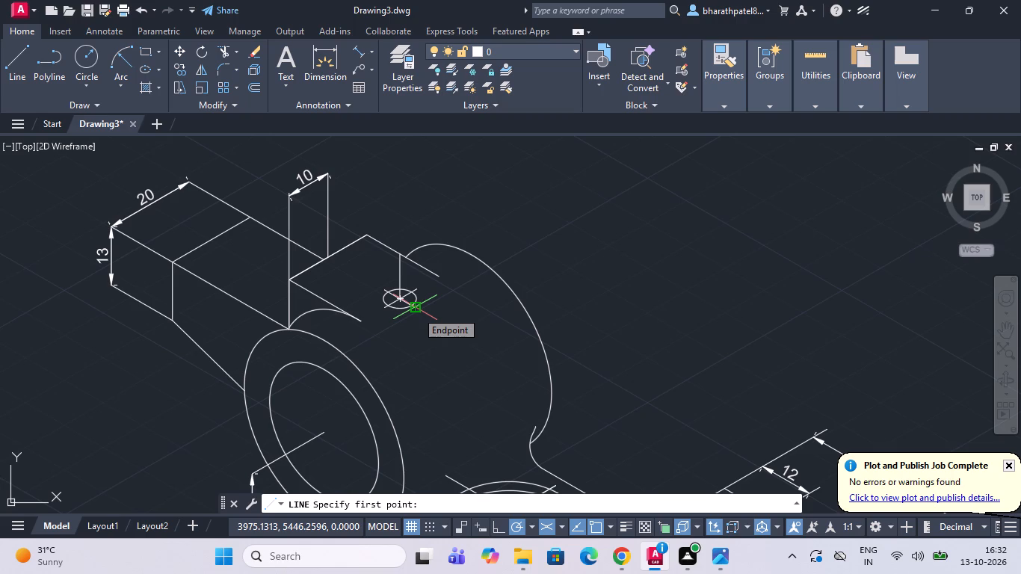
left_click(16, 66)
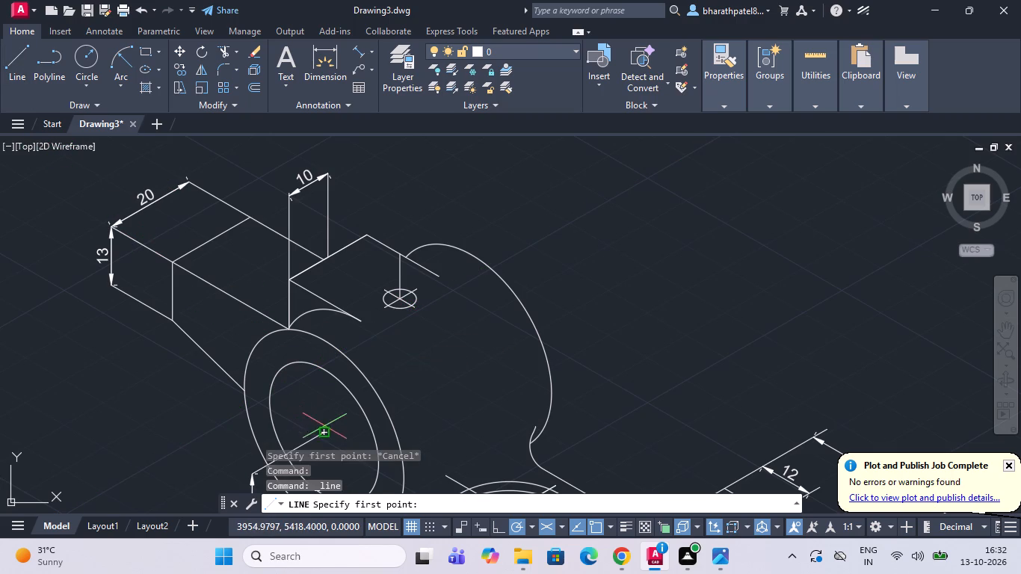
left_click_drag(324, 433, 320, 419)
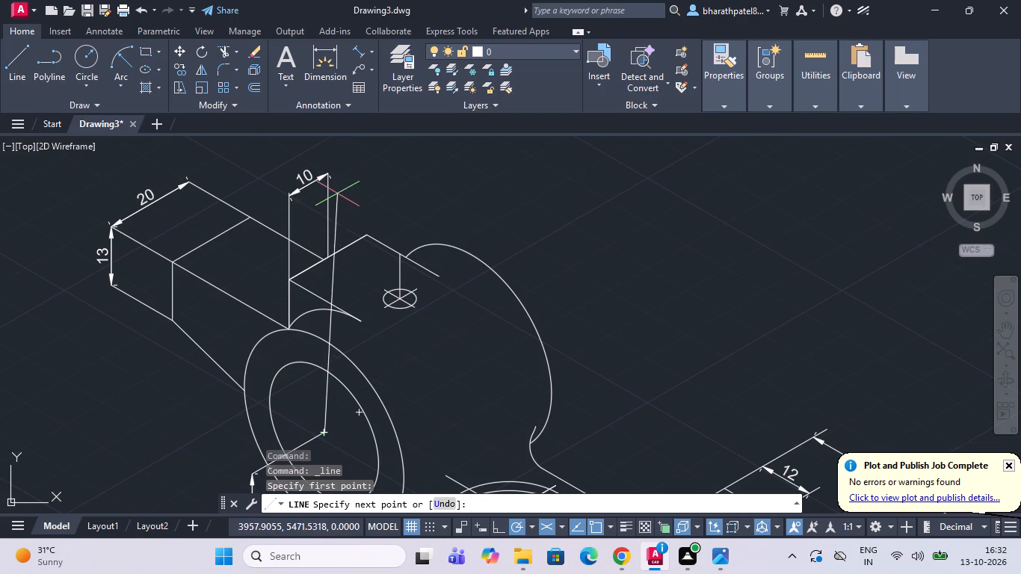
scroll(333, 211, "down", 2)
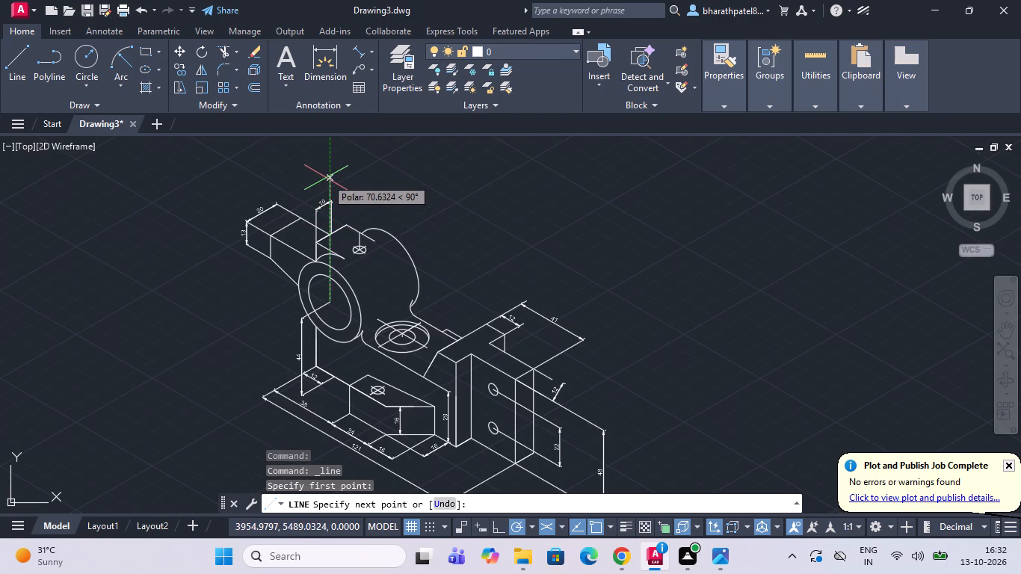
left_click(326, 178)
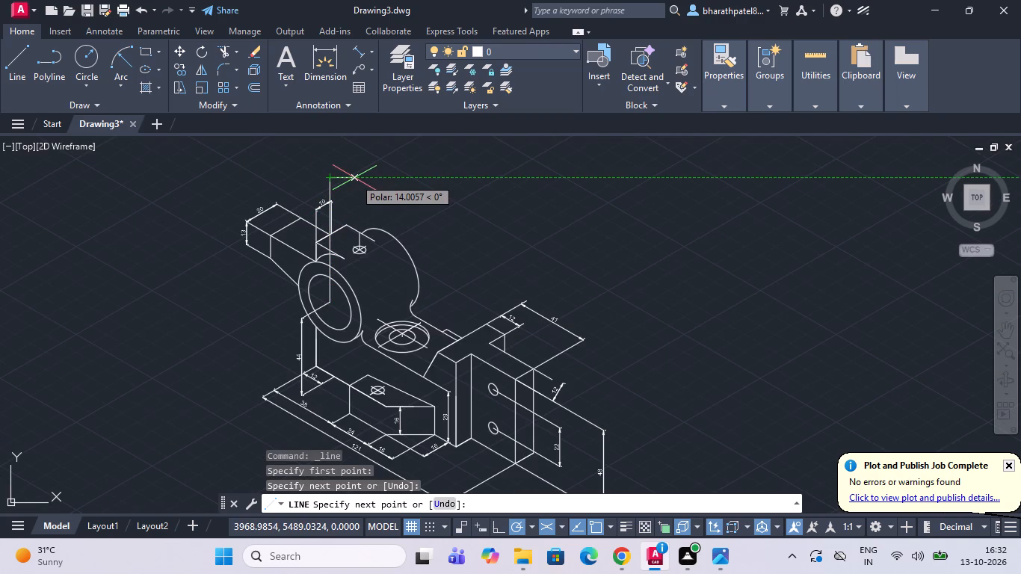
key("Escape")
Draw a vertical extension line about 44 units long upward from the centre of the small hole on top of the boss.
left_click(10, 64)
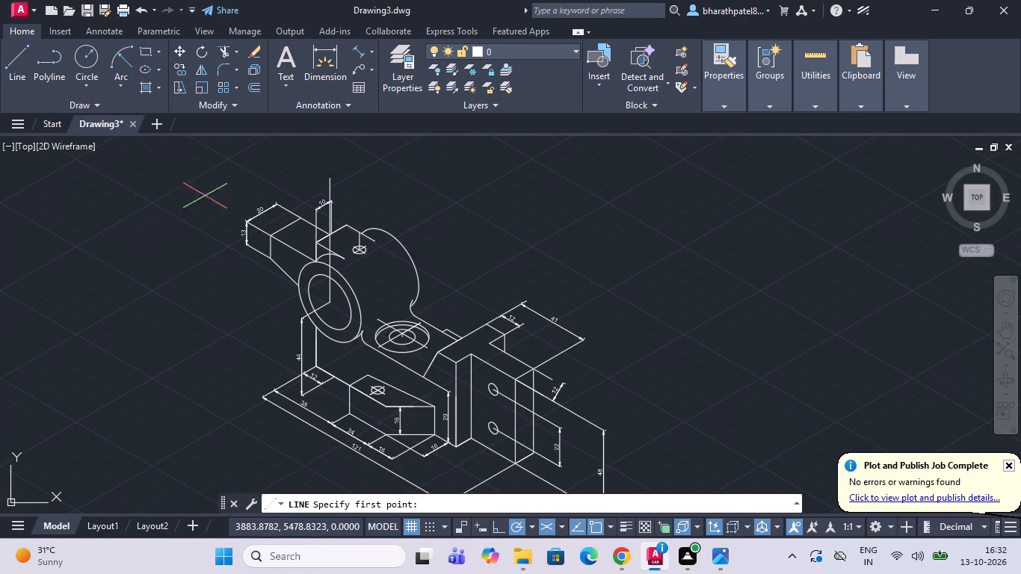
scroll(346, 241, "up", 3)
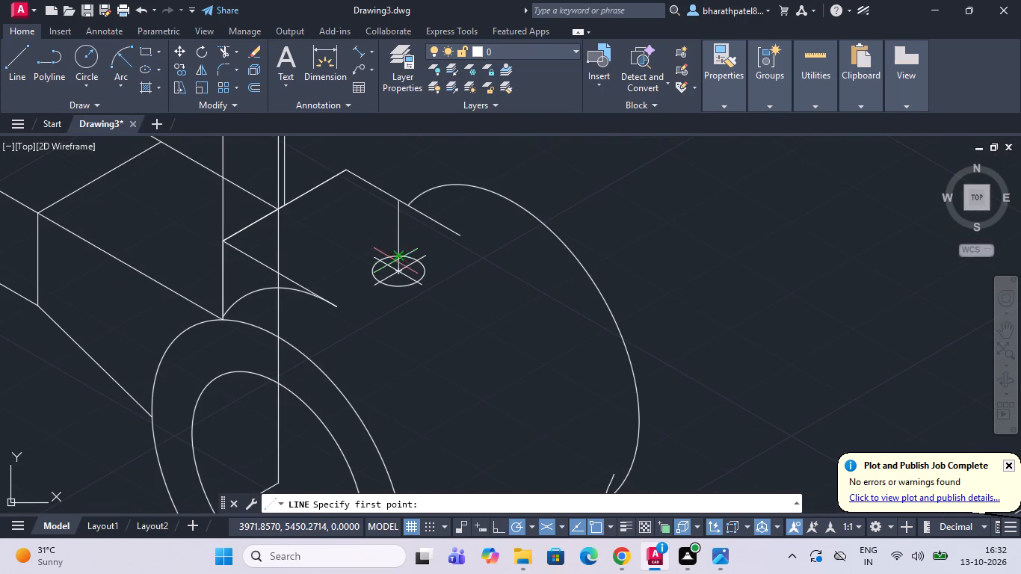
left_click_drag(397, 273, 395, 265)
scroll(398, 175, "down", 3)
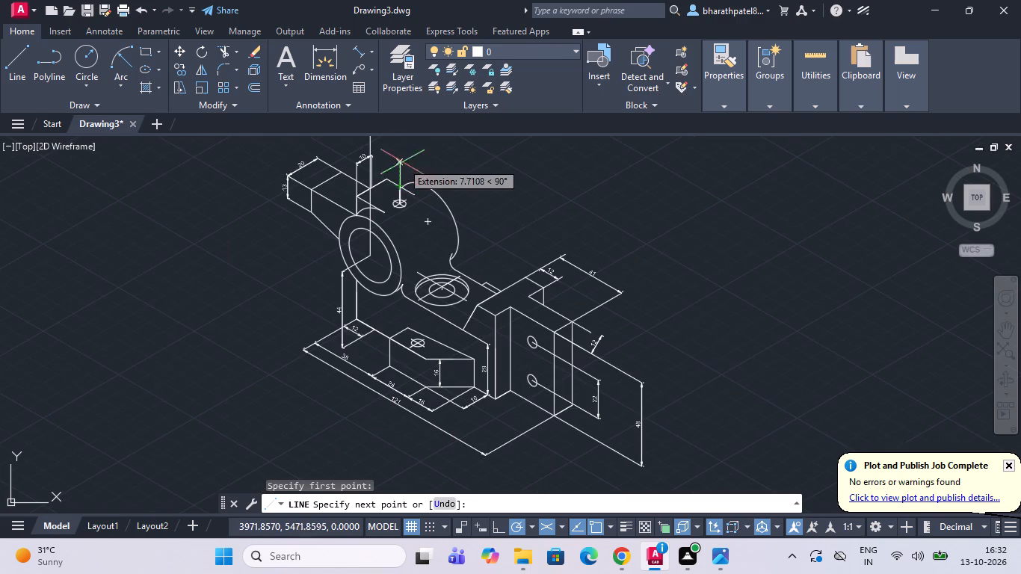
scroll(398, 164, "down", 3)
scroll(404, 142, "up", 4)
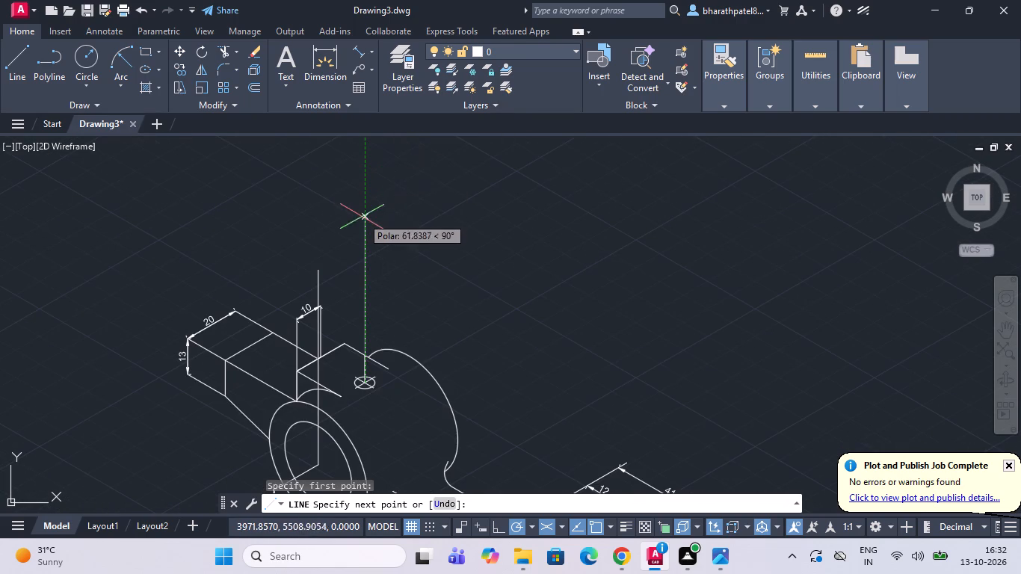
left_click(362, 262)
key("Escape")
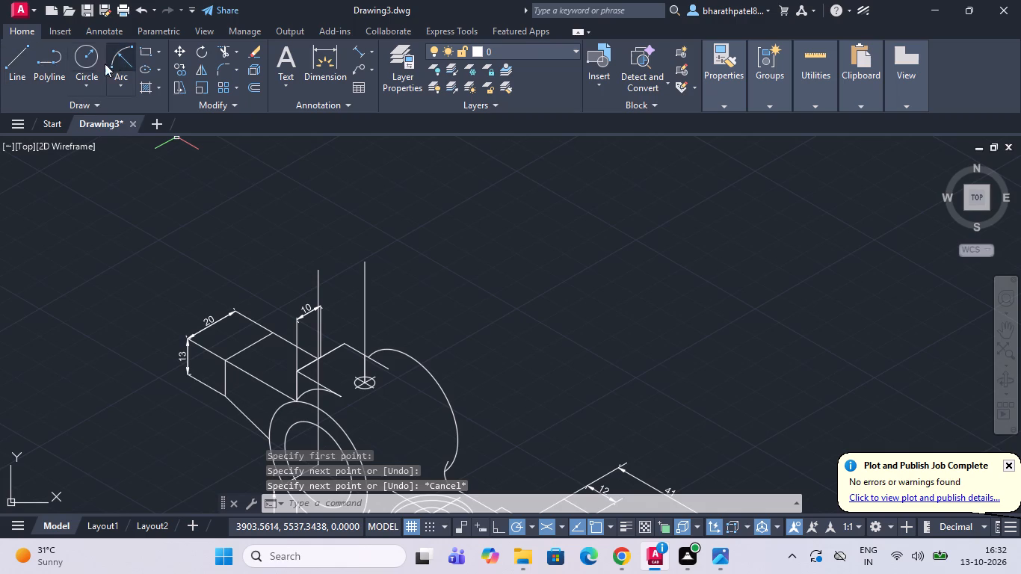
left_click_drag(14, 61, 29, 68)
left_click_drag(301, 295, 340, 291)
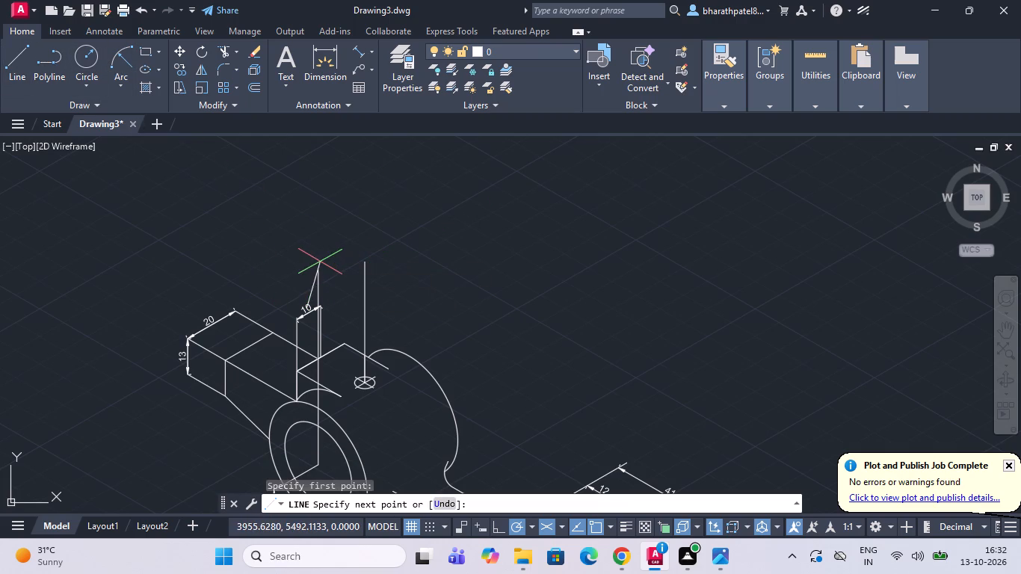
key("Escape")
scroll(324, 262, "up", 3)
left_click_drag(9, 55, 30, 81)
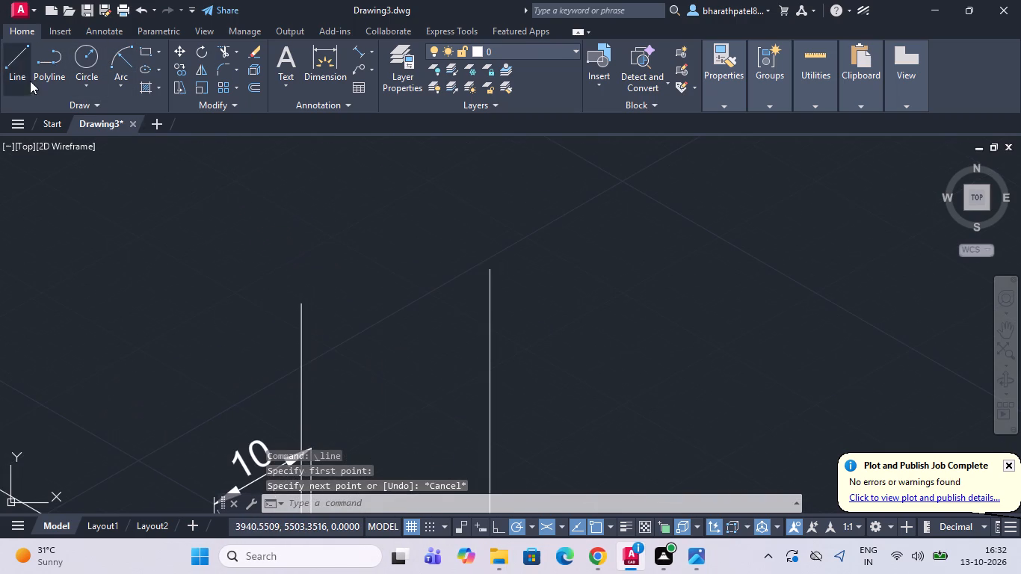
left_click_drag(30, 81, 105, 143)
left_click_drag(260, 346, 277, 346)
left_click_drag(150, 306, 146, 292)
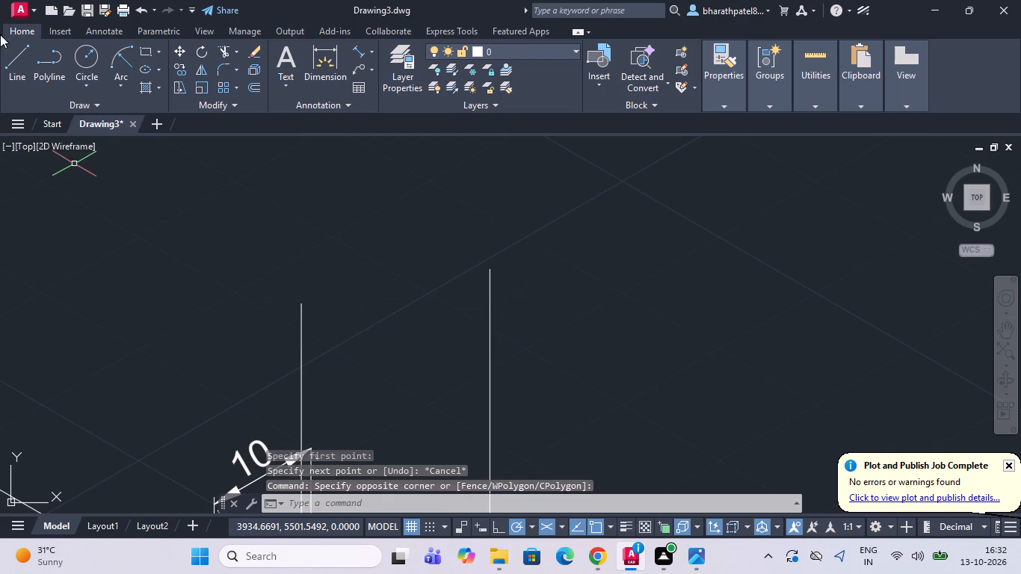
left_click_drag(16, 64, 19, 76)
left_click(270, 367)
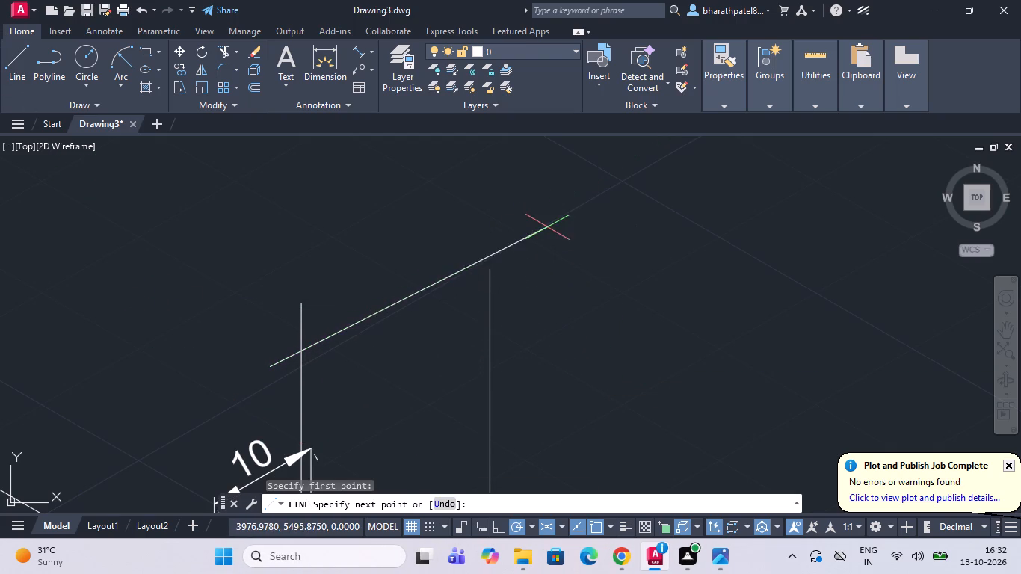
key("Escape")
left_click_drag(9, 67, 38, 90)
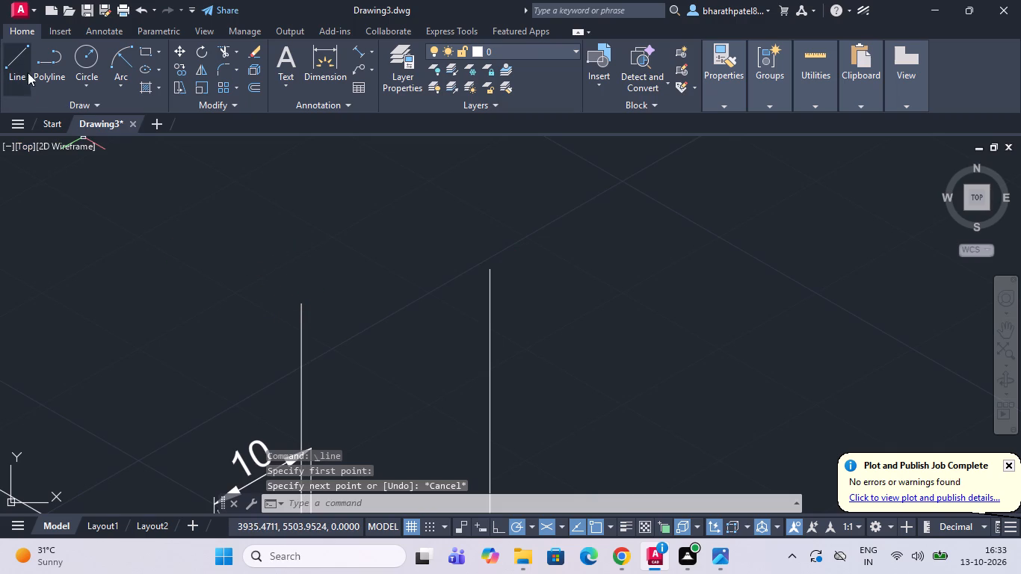
Extend both vertical extension lines above the boss upward by about 9 units each, drawing new segments from their top ends.
left_click(18, 58)
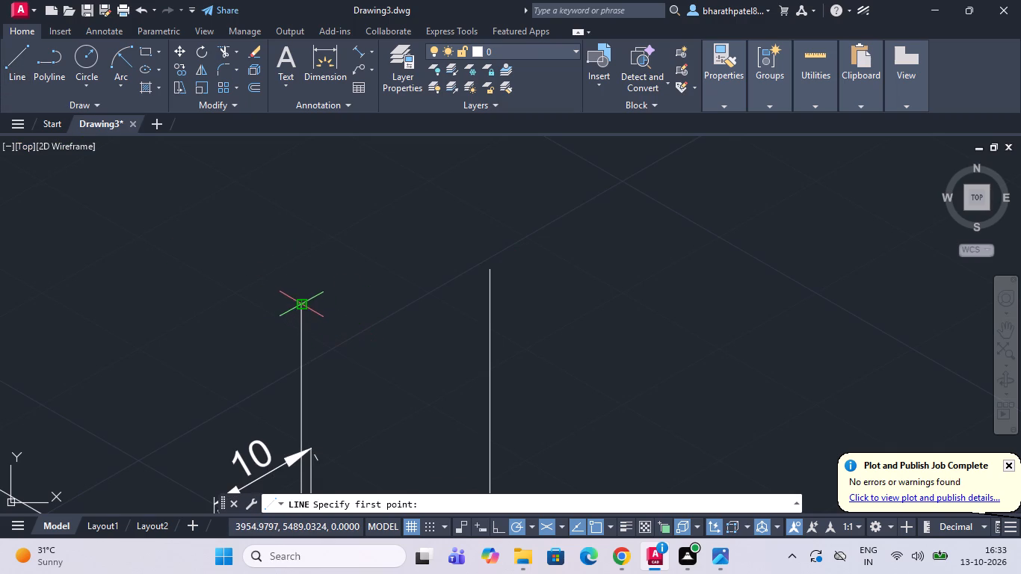
left_click_drag(301, 306, 302, 286)
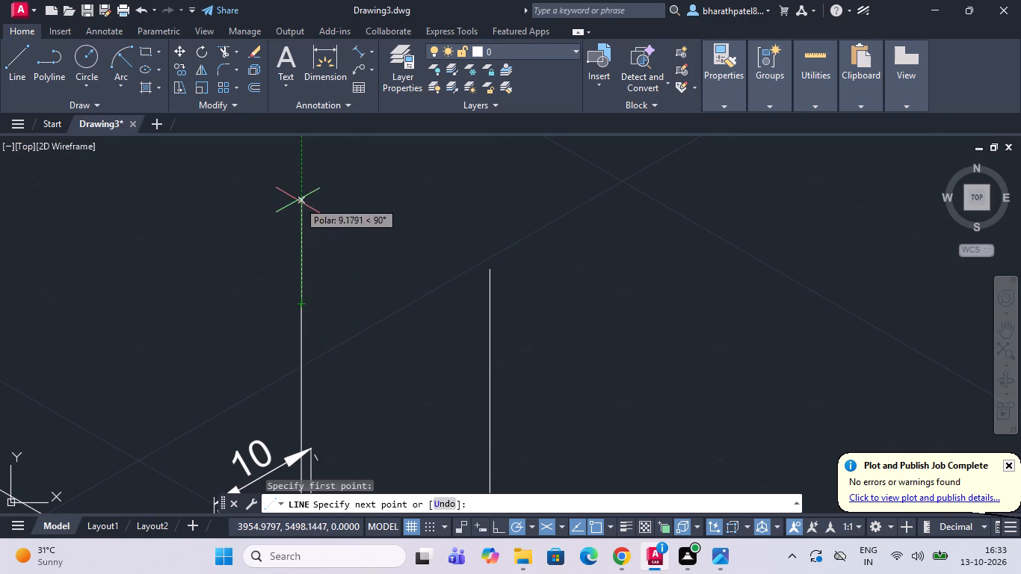
left_click(297, 194)
key("Escape")
left_click(5, 66)
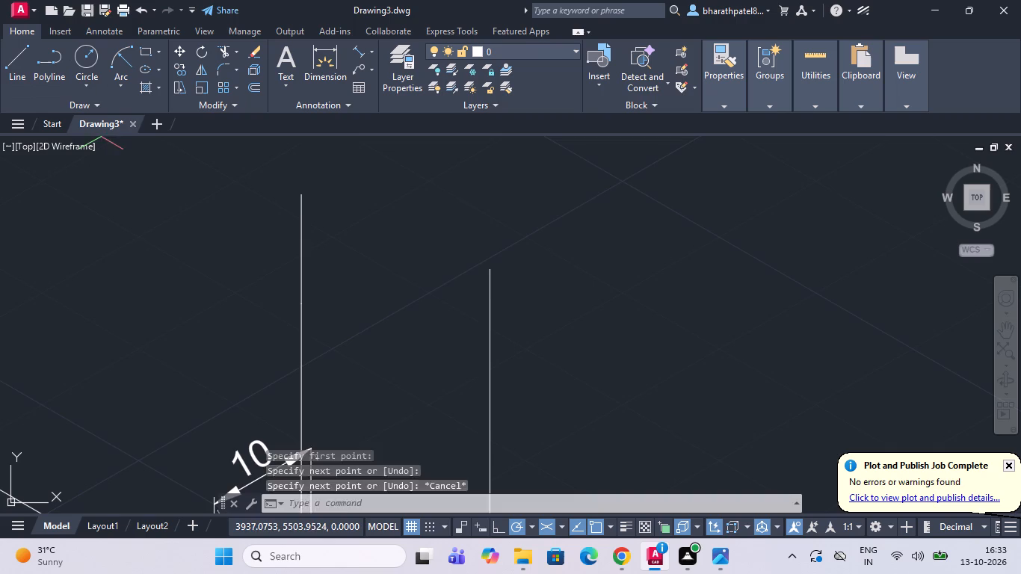
left_click_drag(490, 270, 491, 260)
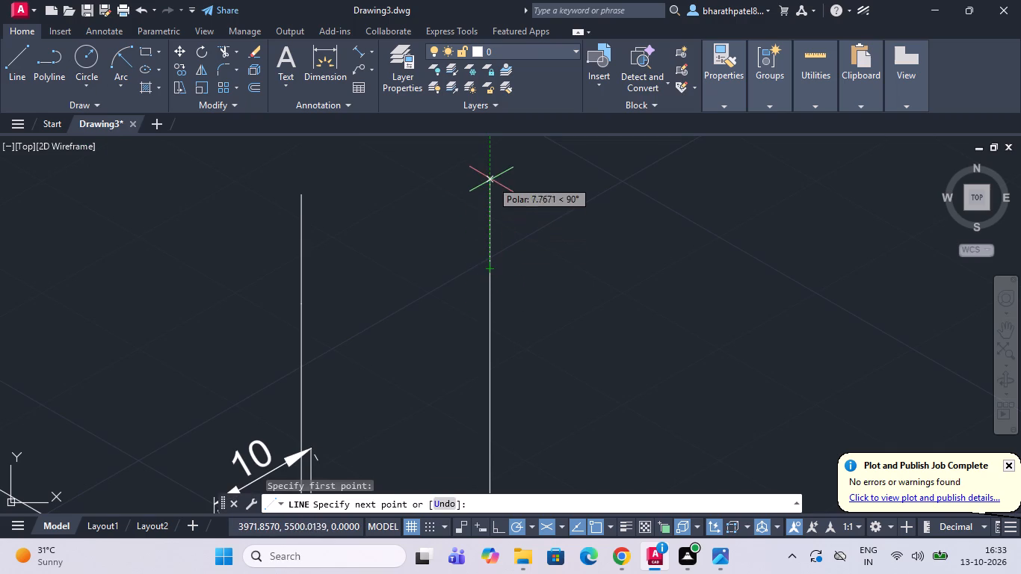
left_click(488, 167)
key("Escape")
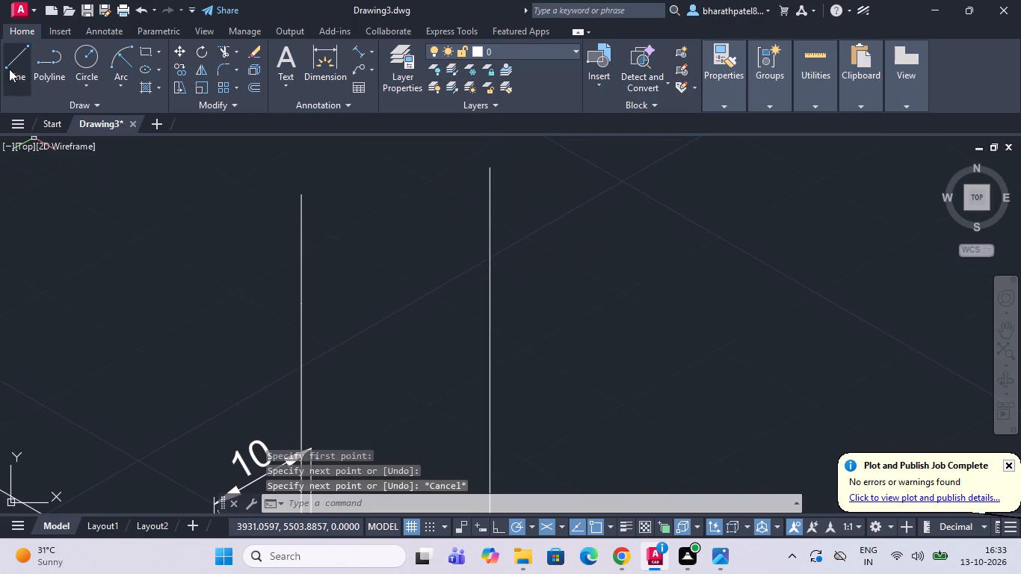
Draw a sloping line along the isometric direction above the 10 dimension, crossing both tall vertical extension lines and overhanging each side.
left_click(9, 69)
left_click(244, 341)
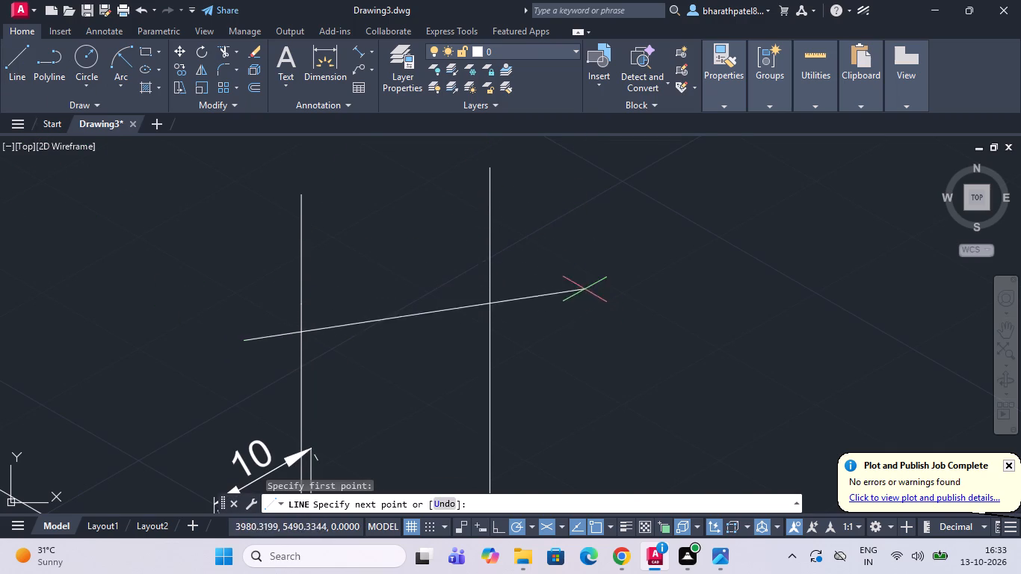
scroll(563, 231, "down", 3)
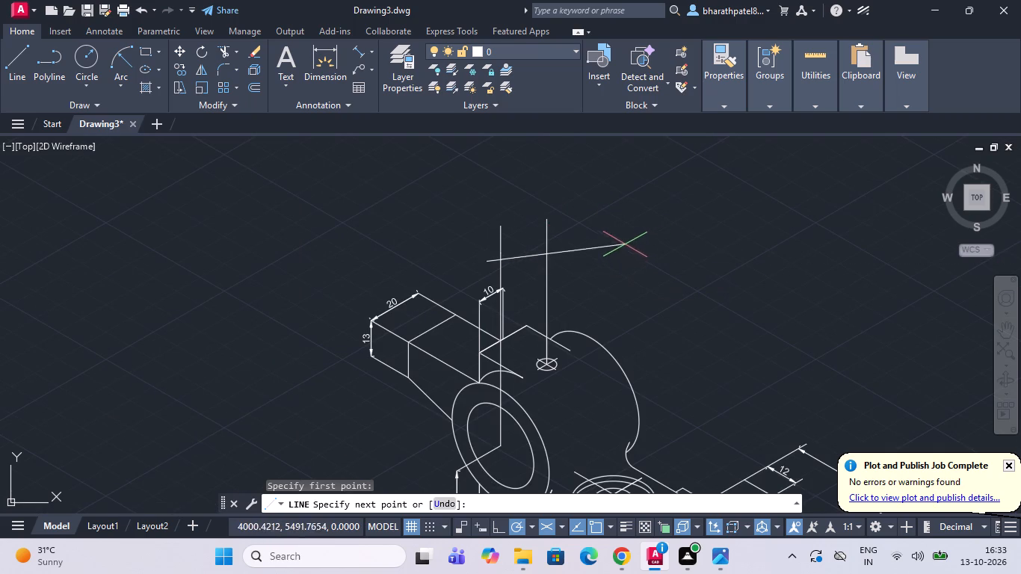
left_click(596, 202)
key("Escape")
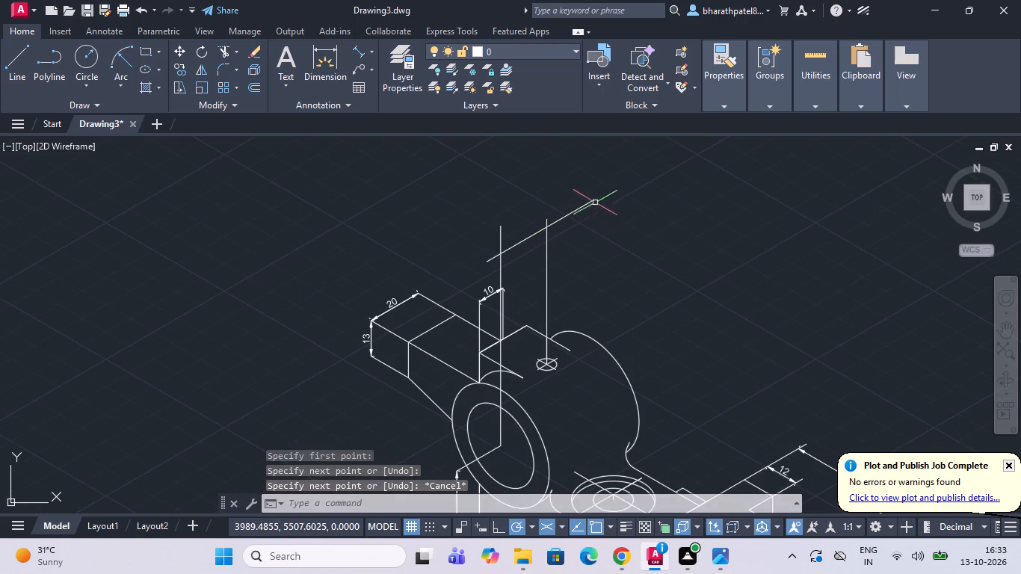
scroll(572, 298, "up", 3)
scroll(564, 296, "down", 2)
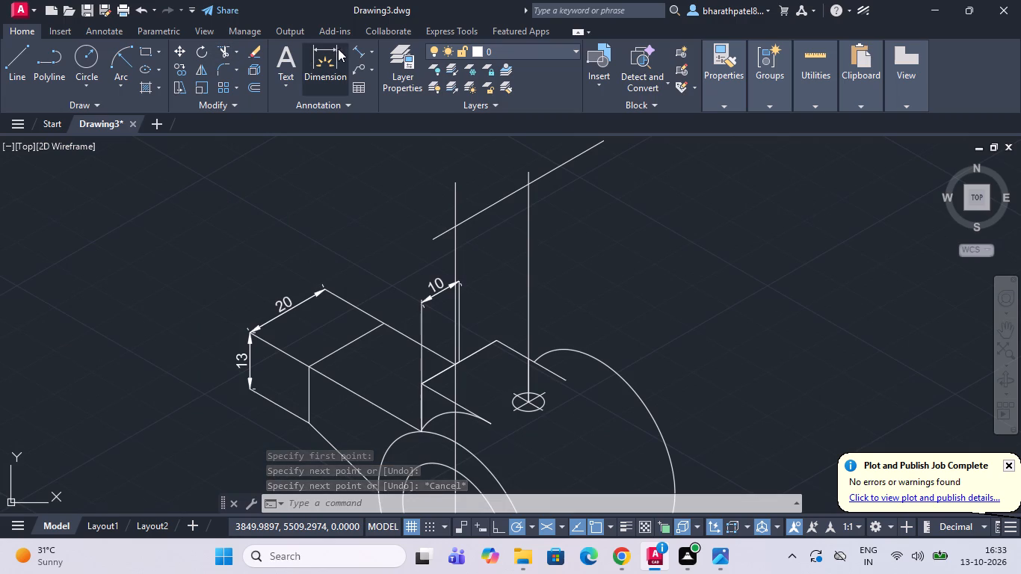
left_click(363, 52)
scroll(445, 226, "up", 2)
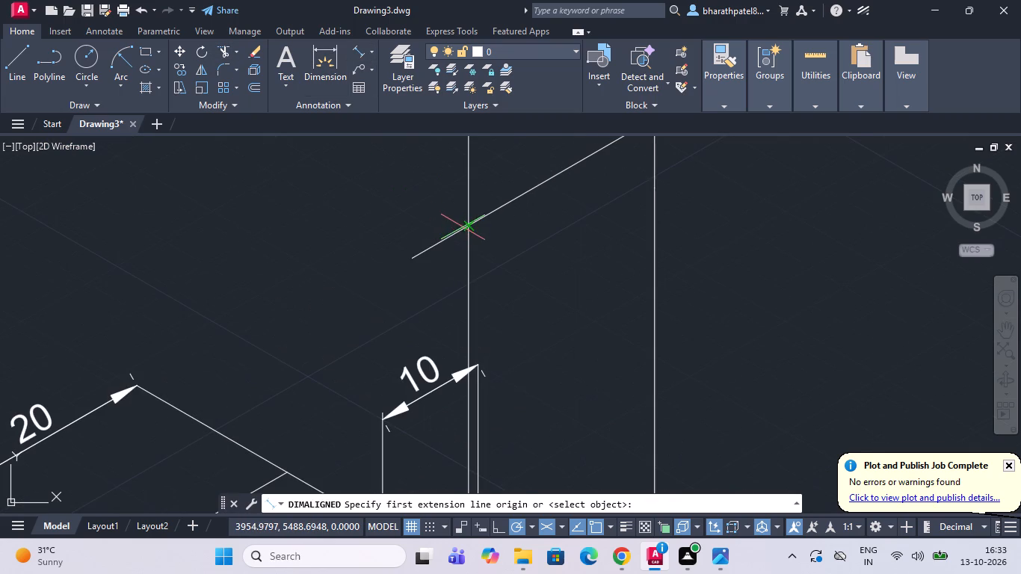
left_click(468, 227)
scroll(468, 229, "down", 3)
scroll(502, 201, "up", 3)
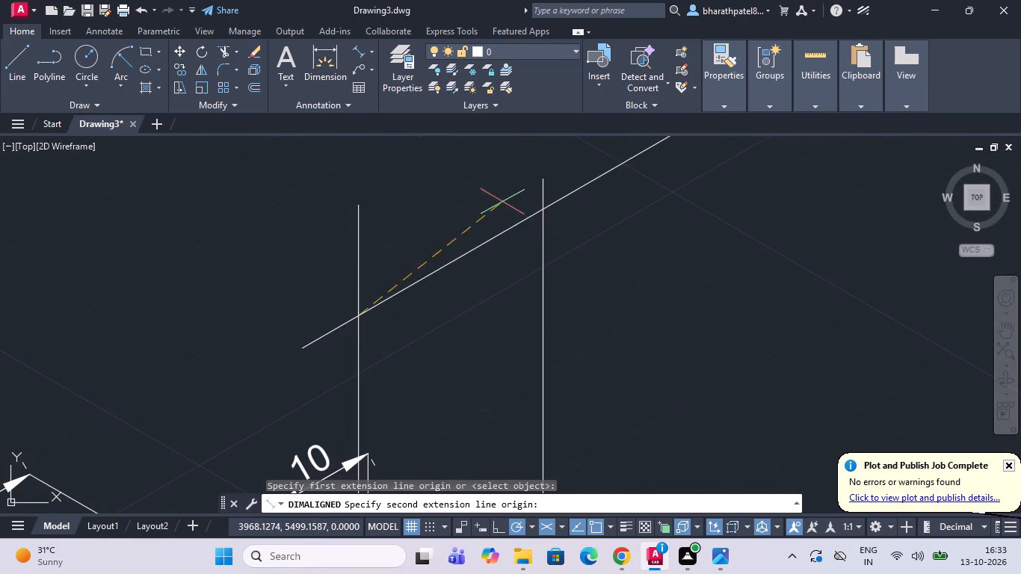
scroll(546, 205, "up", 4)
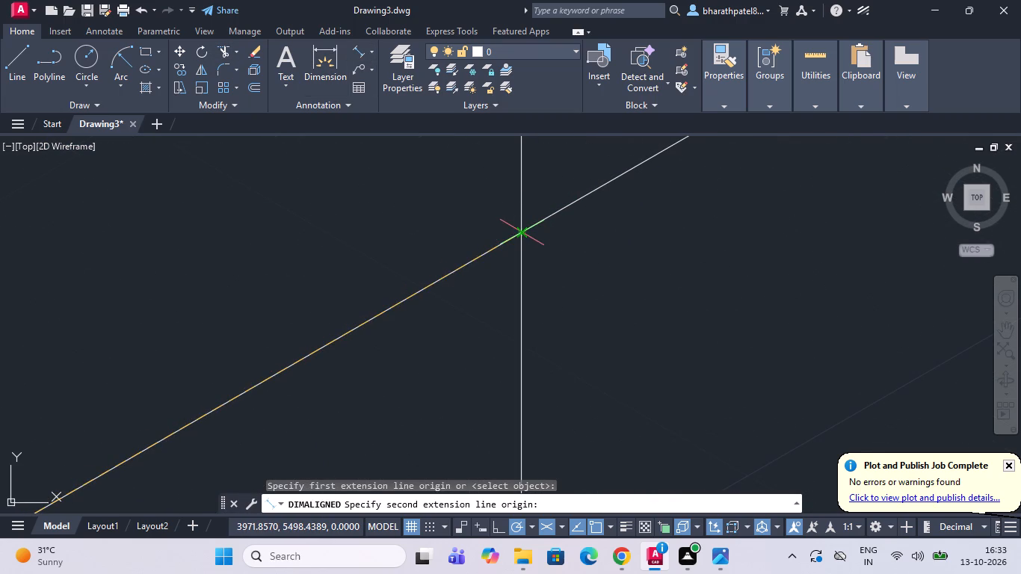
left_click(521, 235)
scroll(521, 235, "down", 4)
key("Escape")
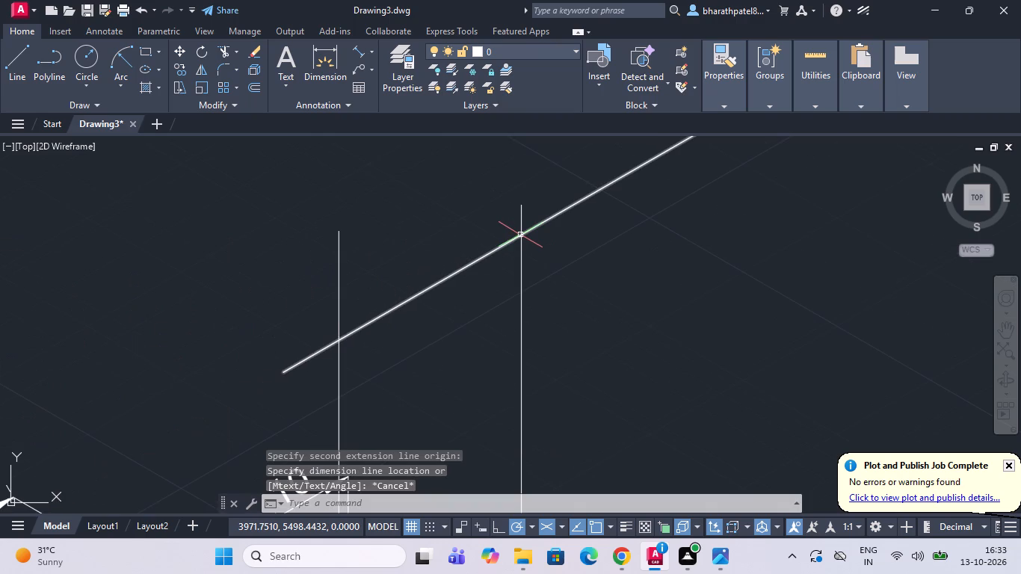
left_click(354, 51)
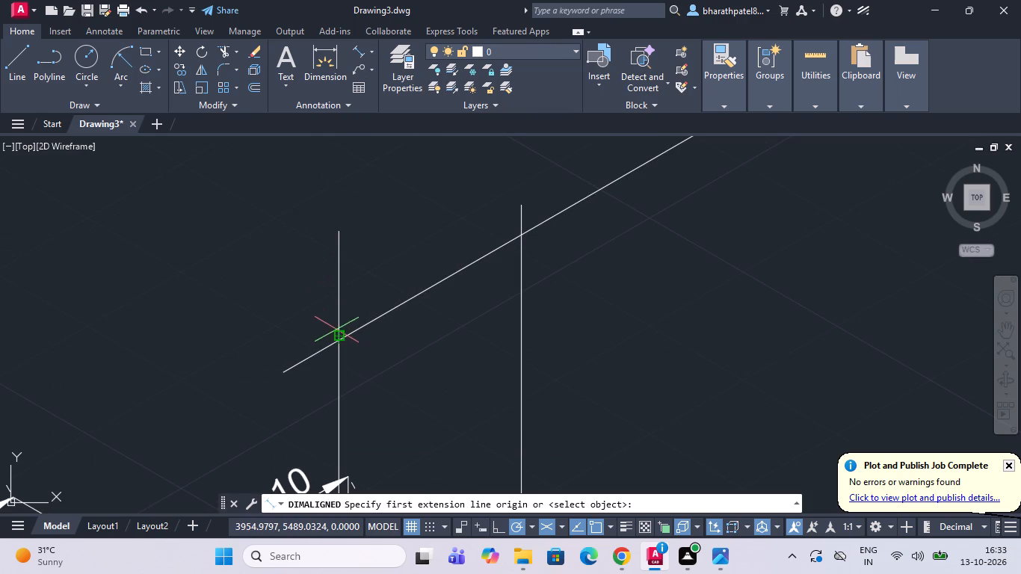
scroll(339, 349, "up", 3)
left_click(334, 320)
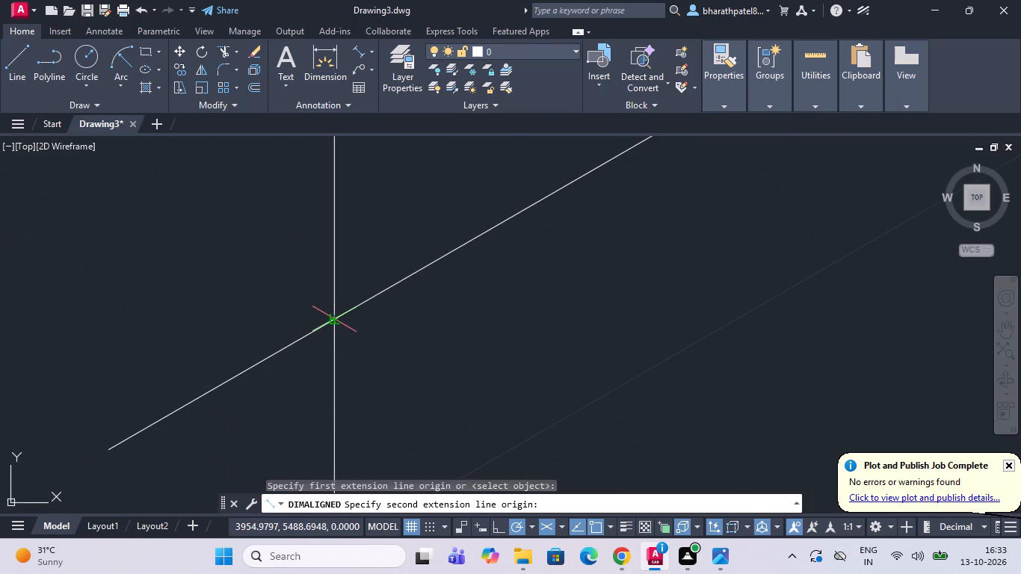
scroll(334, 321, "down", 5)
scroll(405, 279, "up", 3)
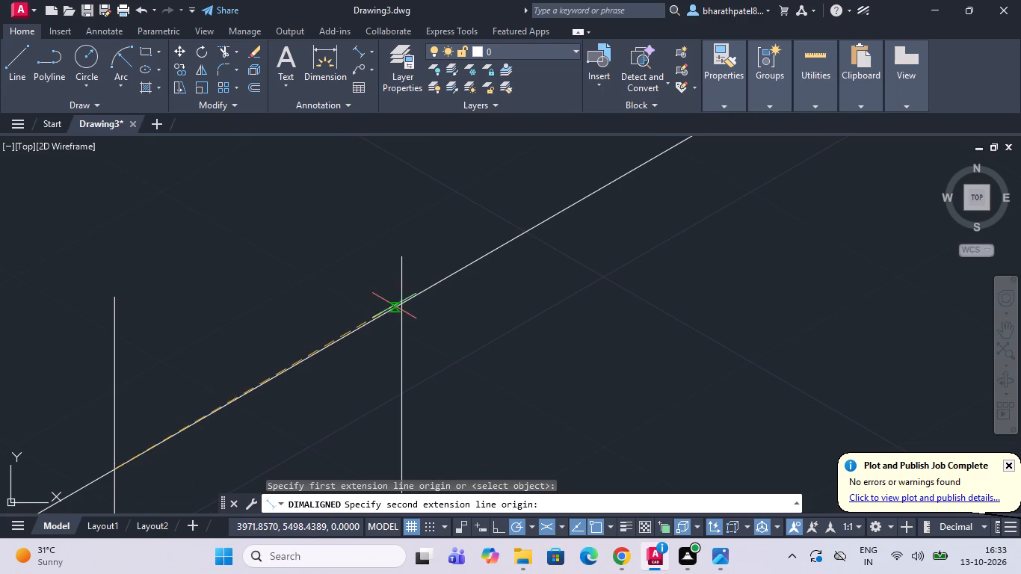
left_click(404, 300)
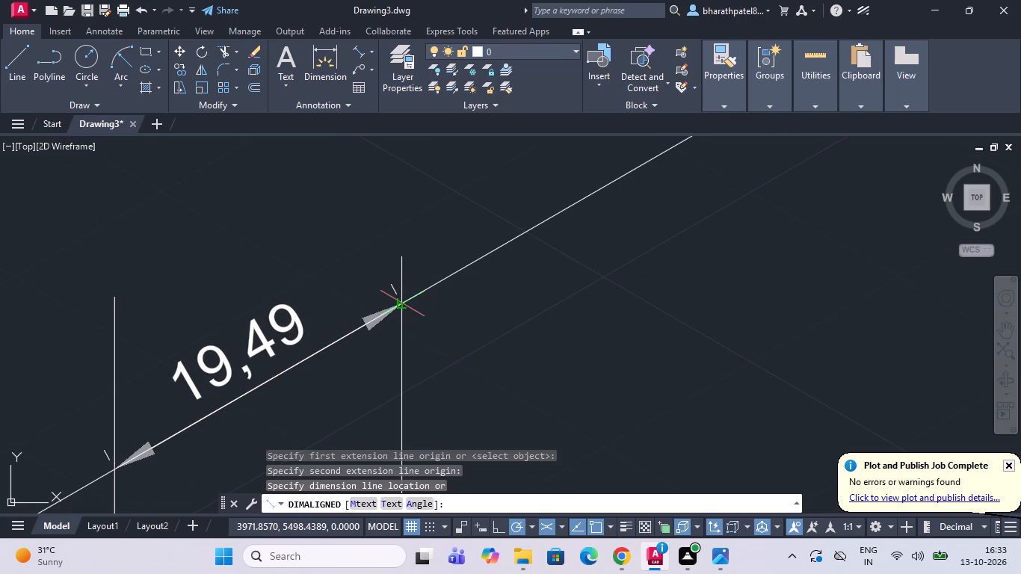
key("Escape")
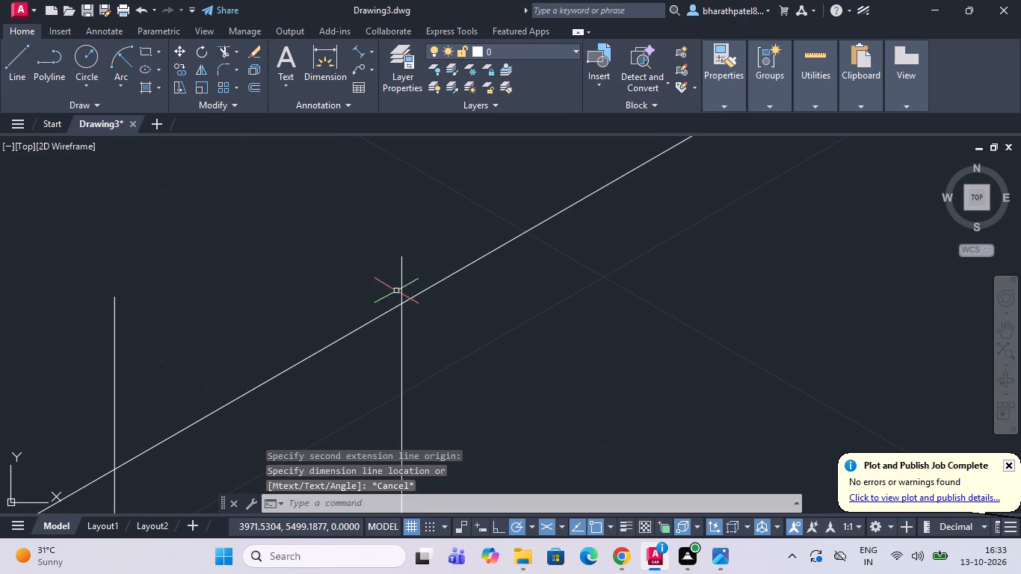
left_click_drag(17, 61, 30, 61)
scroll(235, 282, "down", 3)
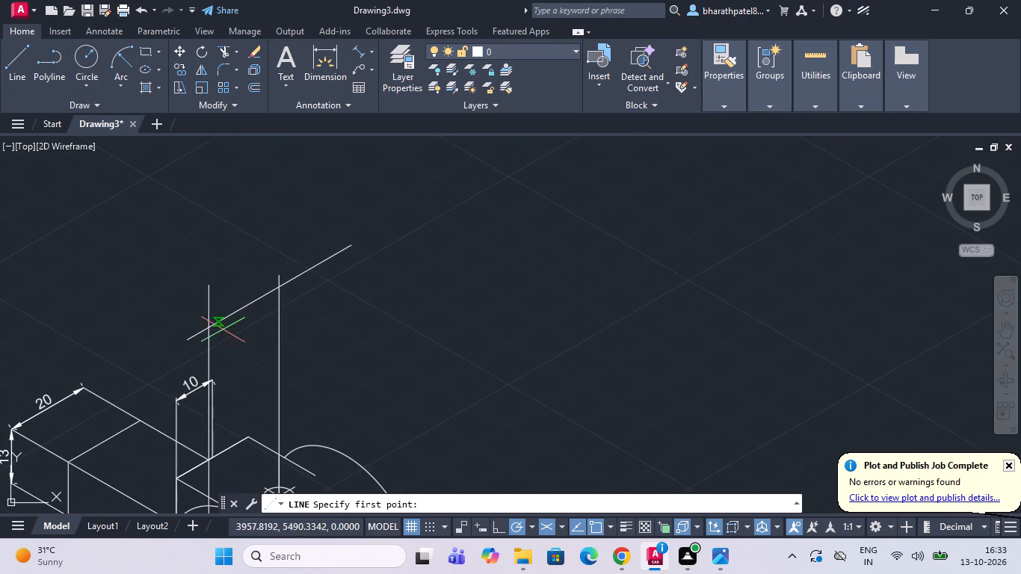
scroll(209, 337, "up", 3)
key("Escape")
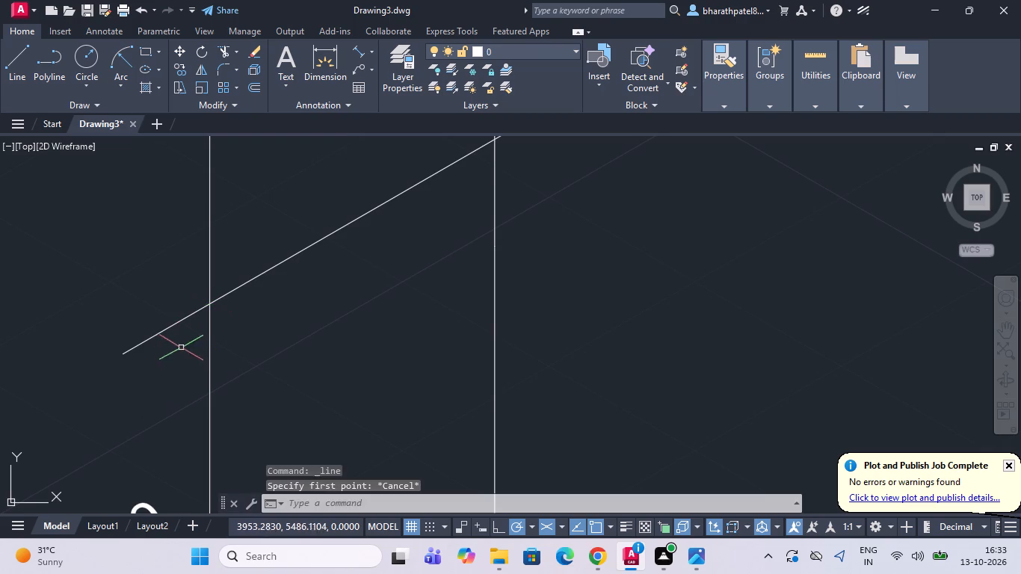
Erase the sloping line that crosses the two tall vertical extension lines above the 10 dimension.
left_click(172, 324)
key("Delete")
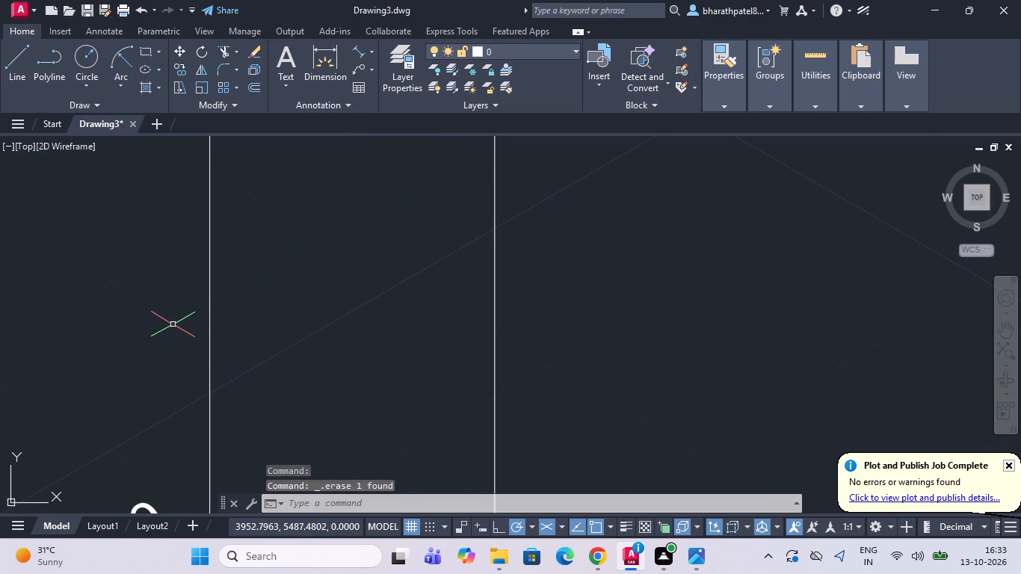
Draw a 19-unit line at 30° from the front circle's vertical extension line toward the small top hole's extension line.
left_click(19, 52)
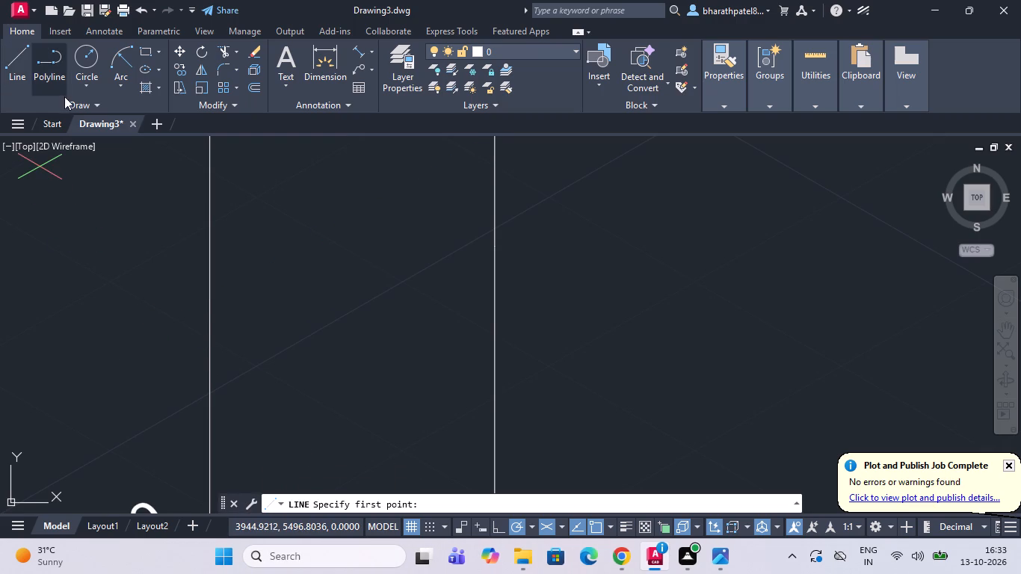
scroll(188, 253, "down", 3)
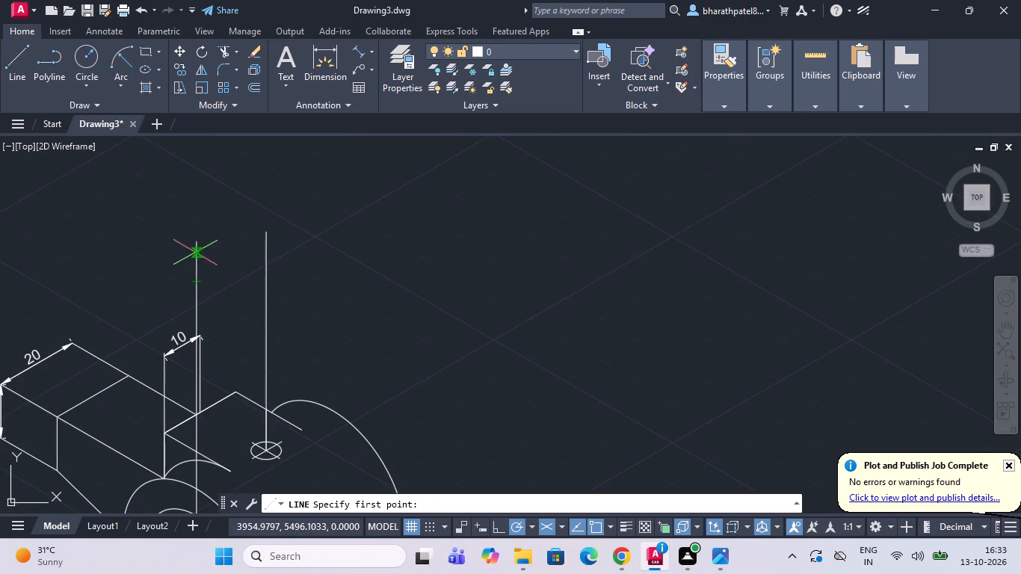
scroll(195, 243, "up", 2)
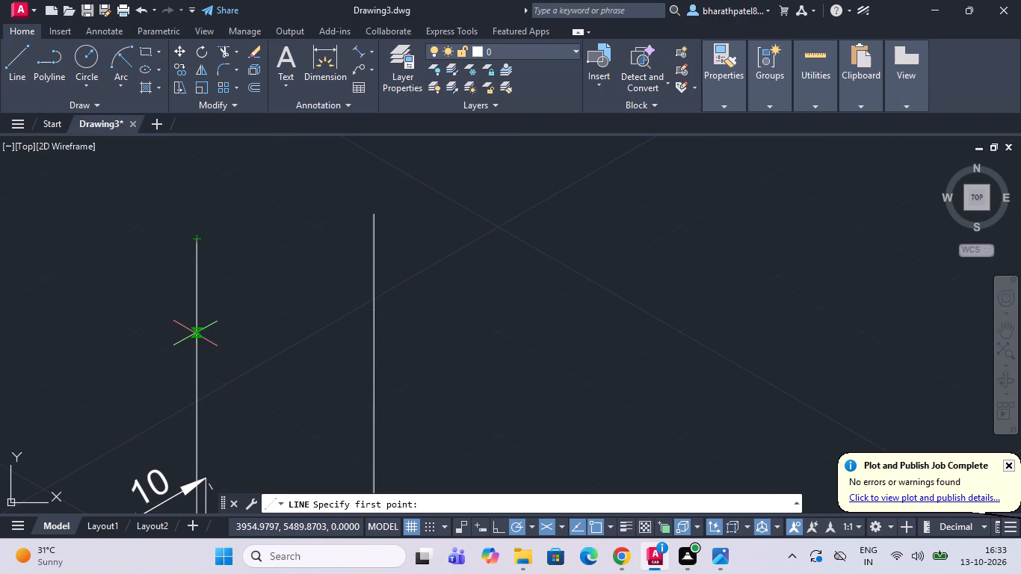
left_click(197, 333)
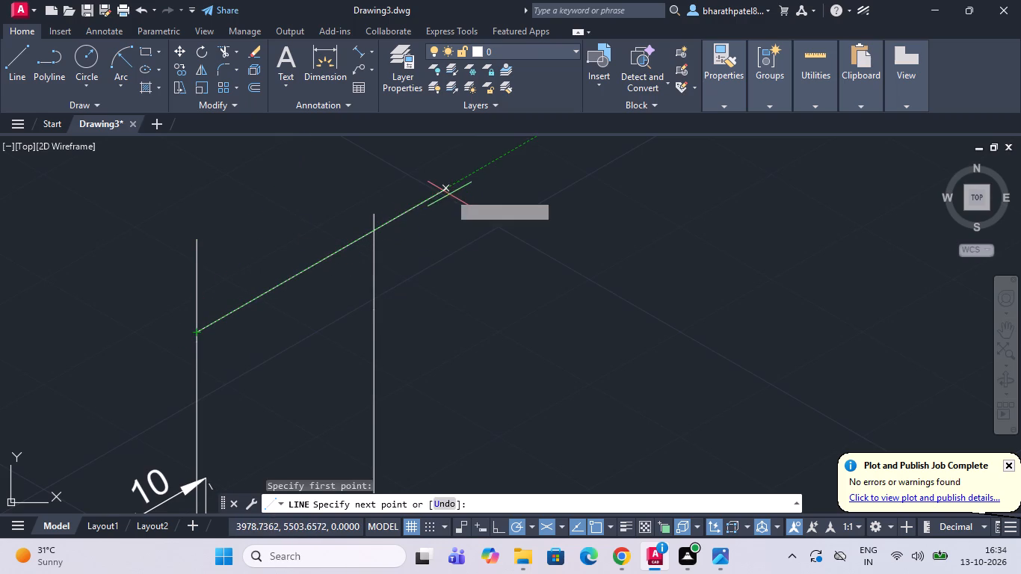
key("1")
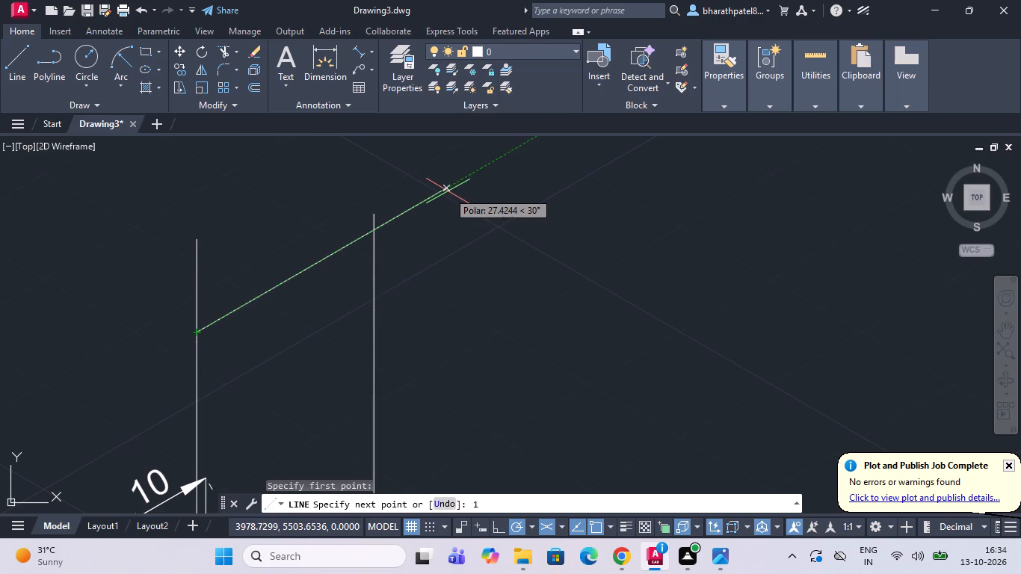
key("9")
key("Return")
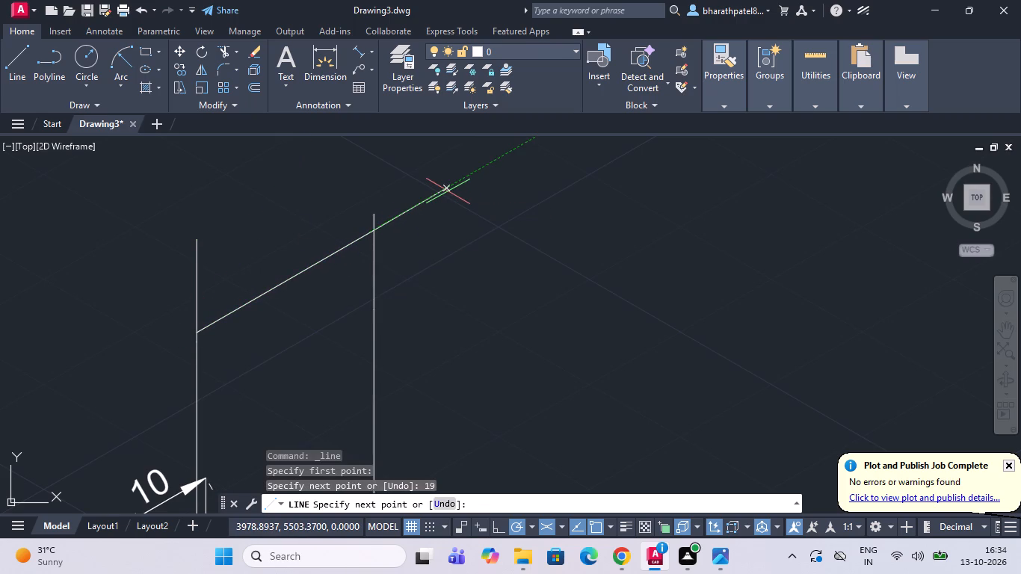
key("1")
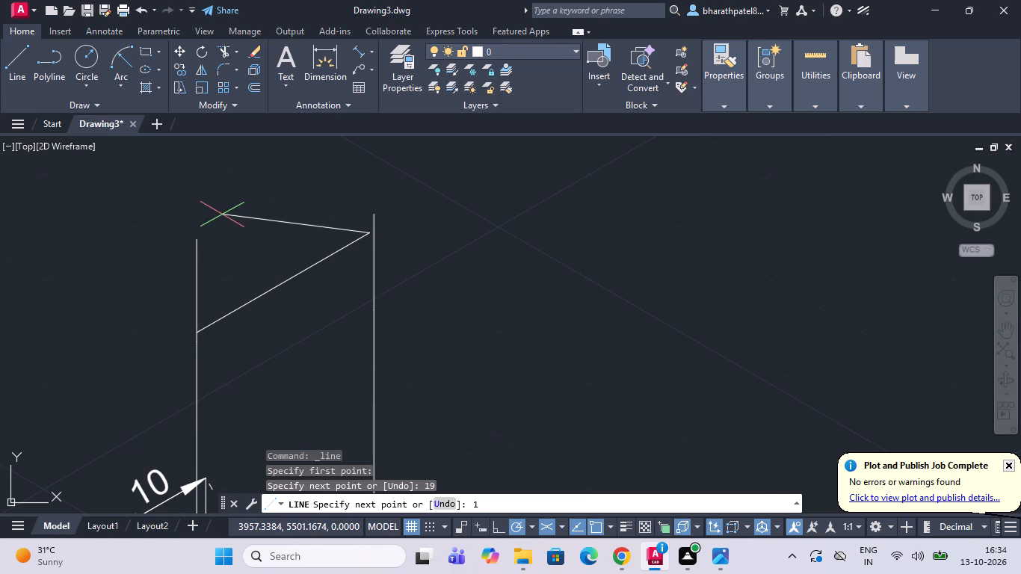
key("Escape")
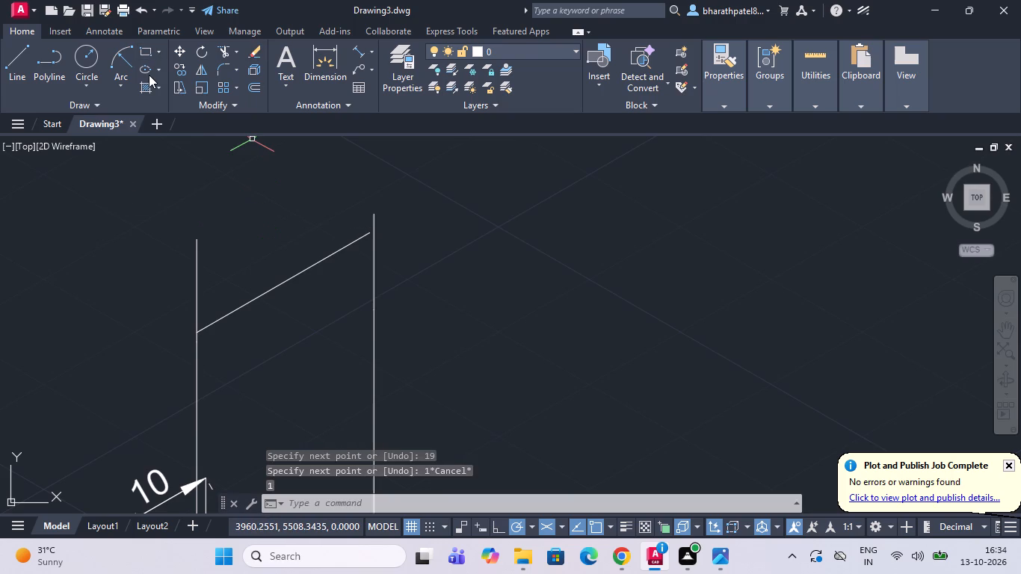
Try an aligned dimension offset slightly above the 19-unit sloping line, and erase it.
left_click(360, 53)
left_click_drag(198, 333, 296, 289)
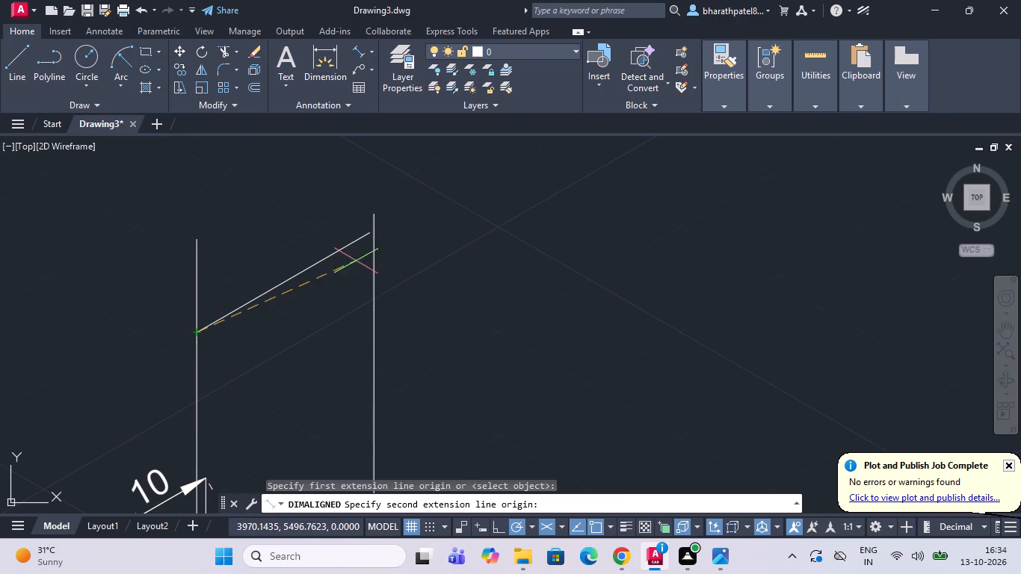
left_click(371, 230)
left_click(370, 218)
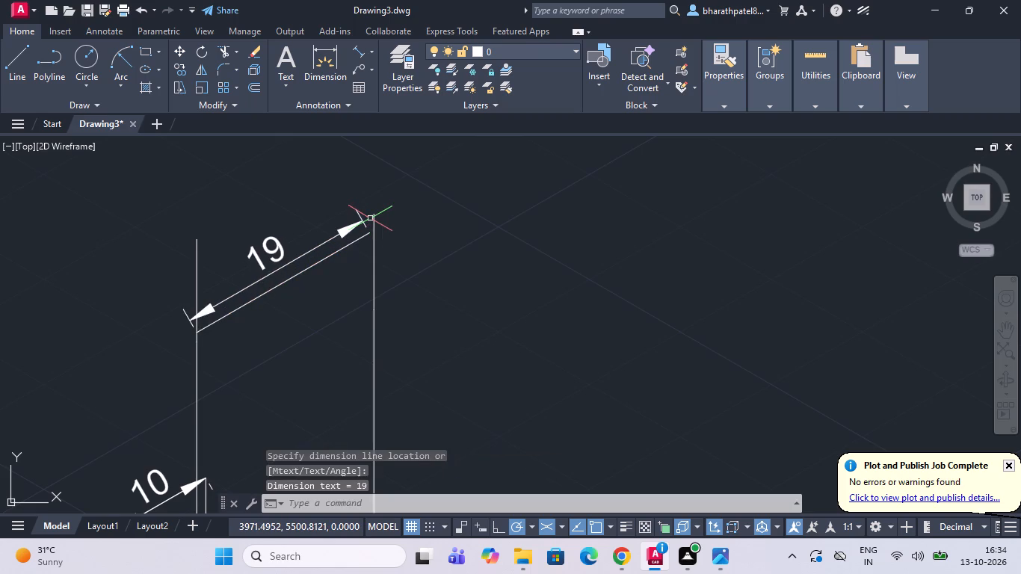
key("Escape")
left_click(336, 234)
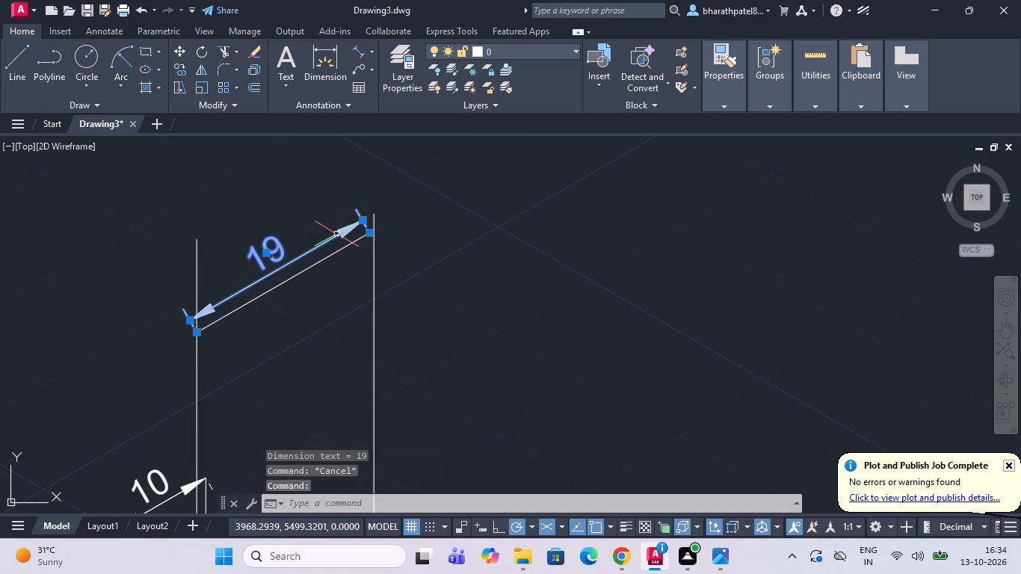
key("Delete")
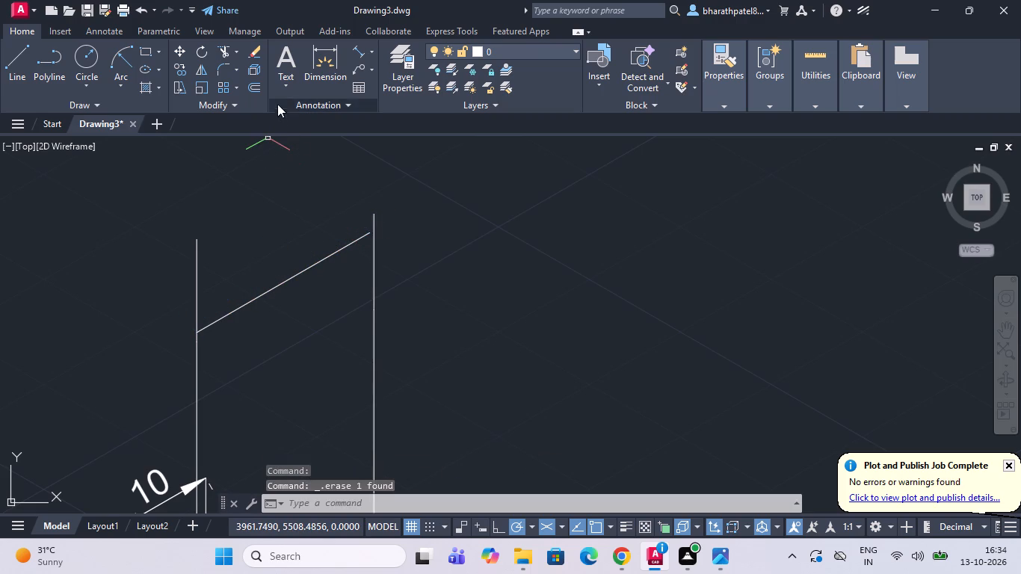
Add an aligned dimension to the 19-unit sloping line, placing its dimension line directly on that line.
left_click(357, 55)
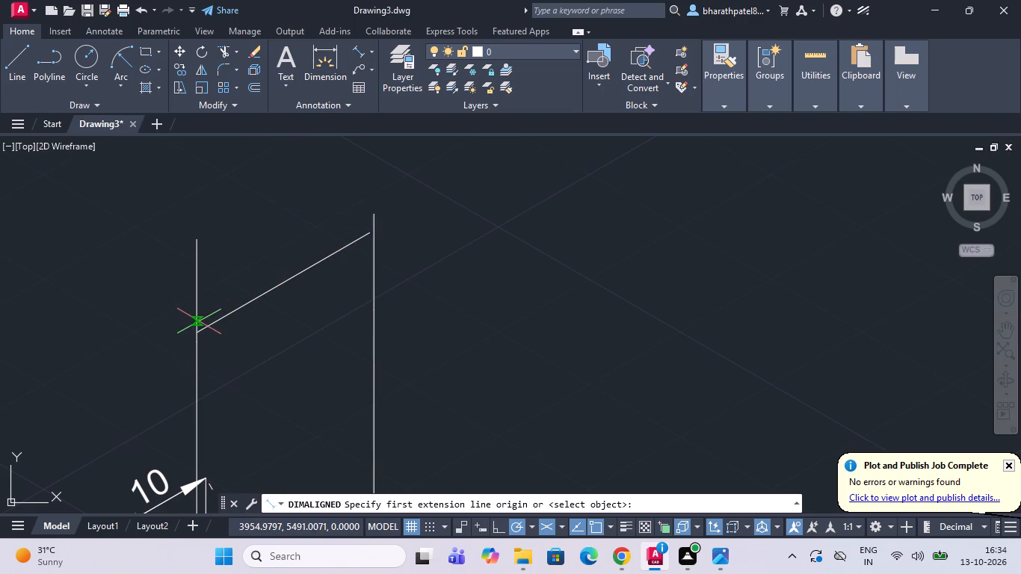
left_click_drag(200, 336, 281, 312)
scroll(376, 232, "up", 3)
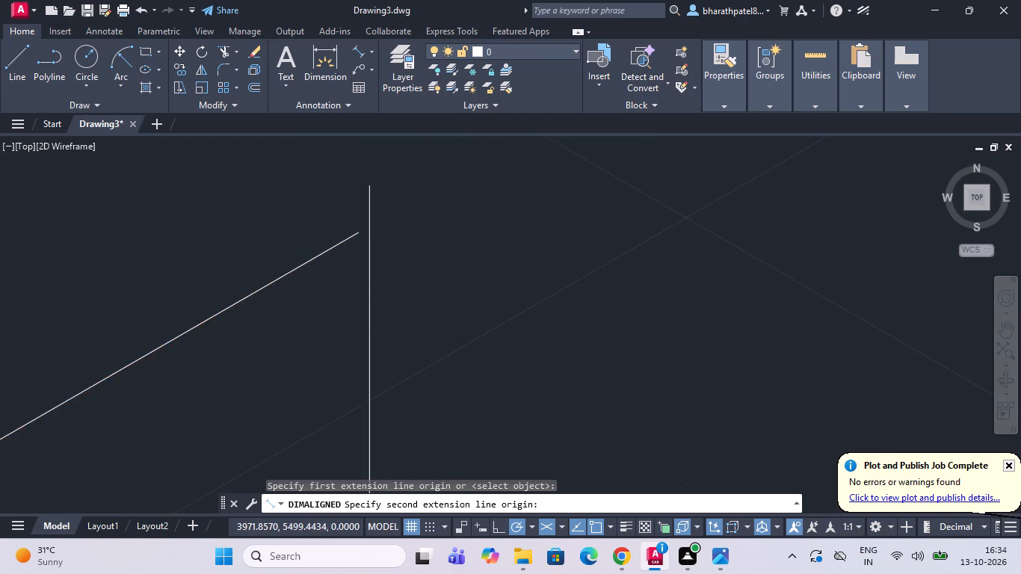
left_click(348, 232)
left_click(351, 234)
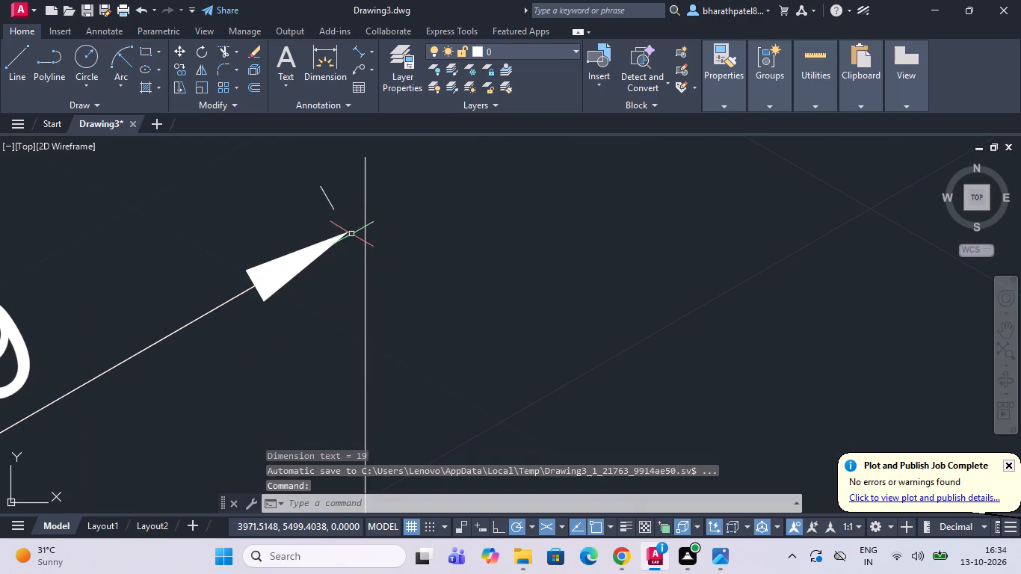
Draw a vertical extension line about 85 units long upward from the centre of the boss's large rear arc.
scroll(434, 224, "down", 3)
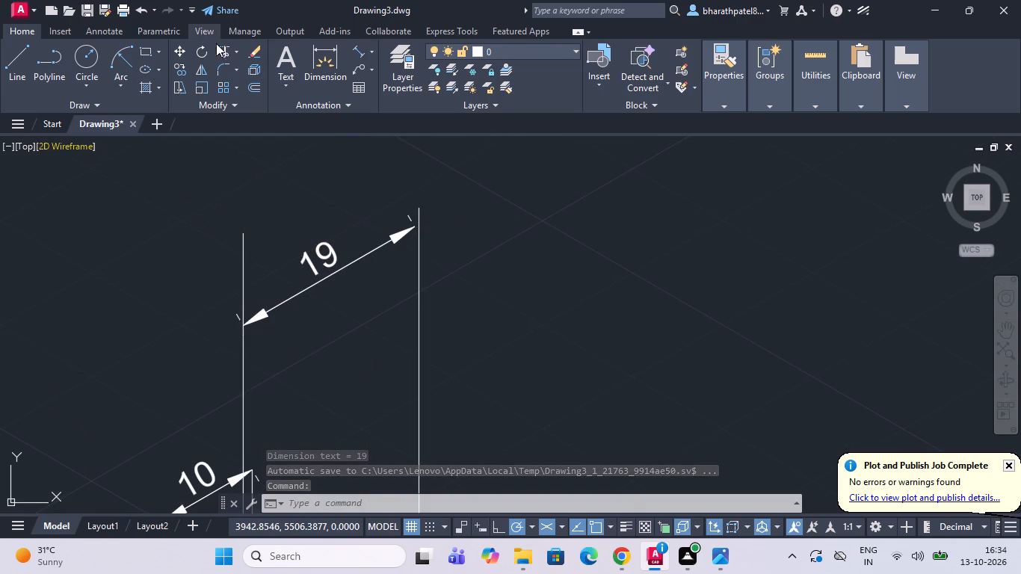
scroll(323, 153, "down", 1)
scroll(351, 217, "down", 1)
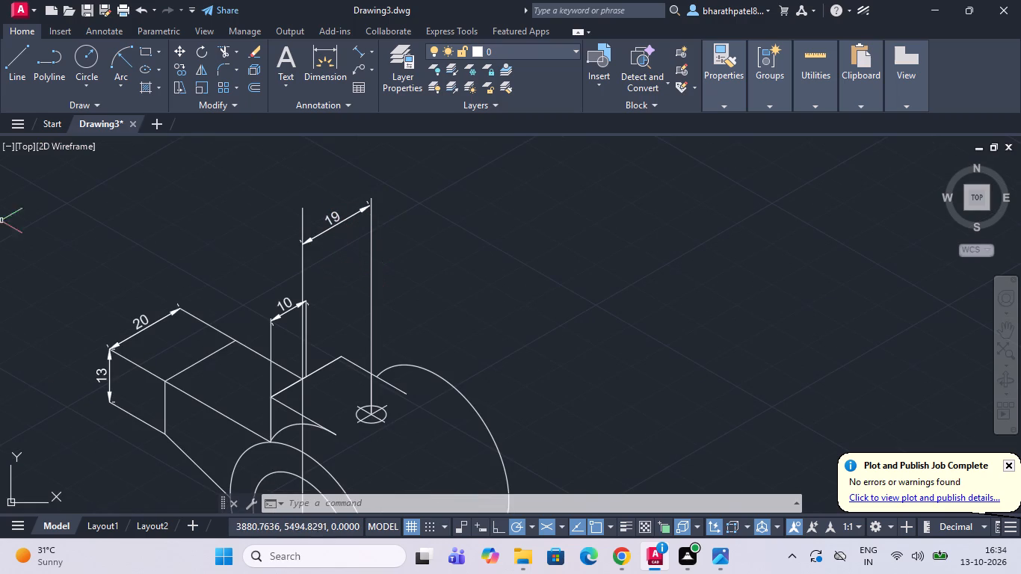
left_click(19, 62)
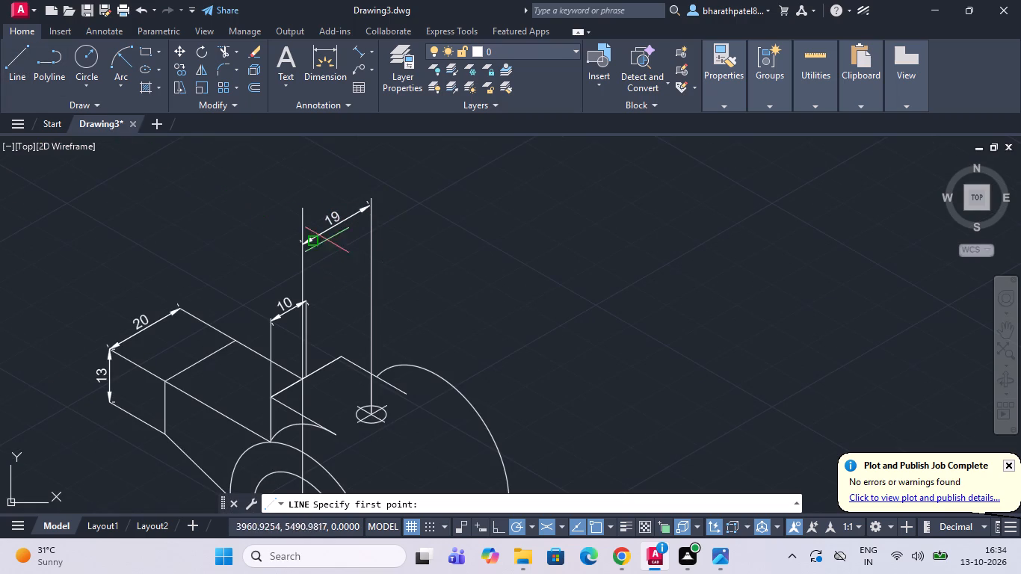
scroll(434, 320, "down", 2)
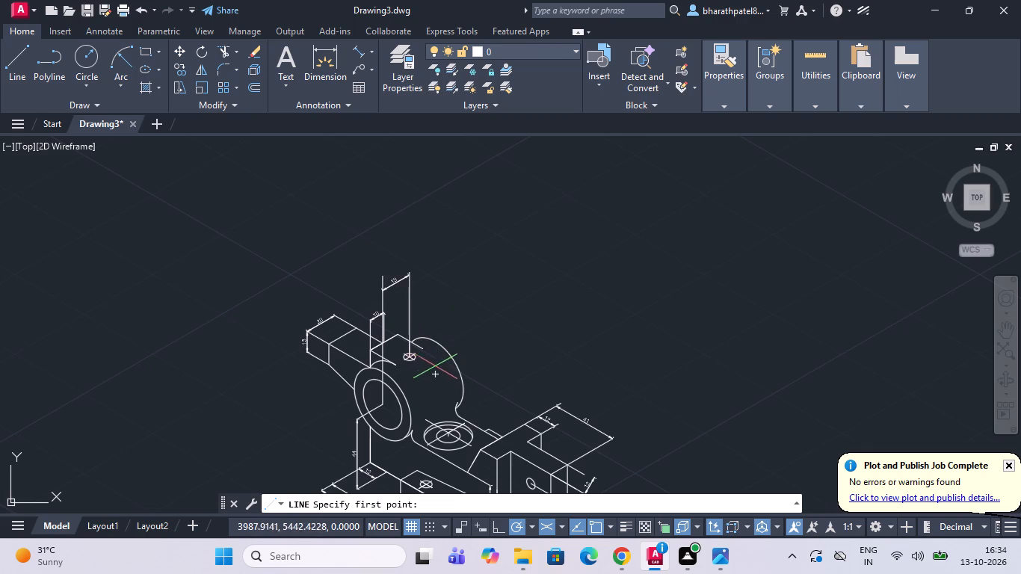
left_click_drag(433, 376, 431, 367)
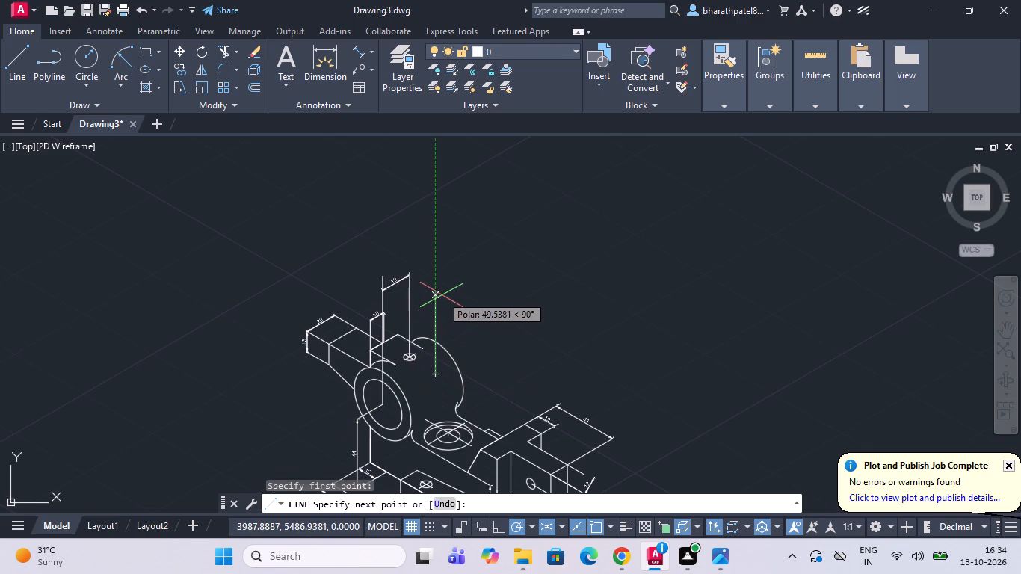
left_click(440, 238)
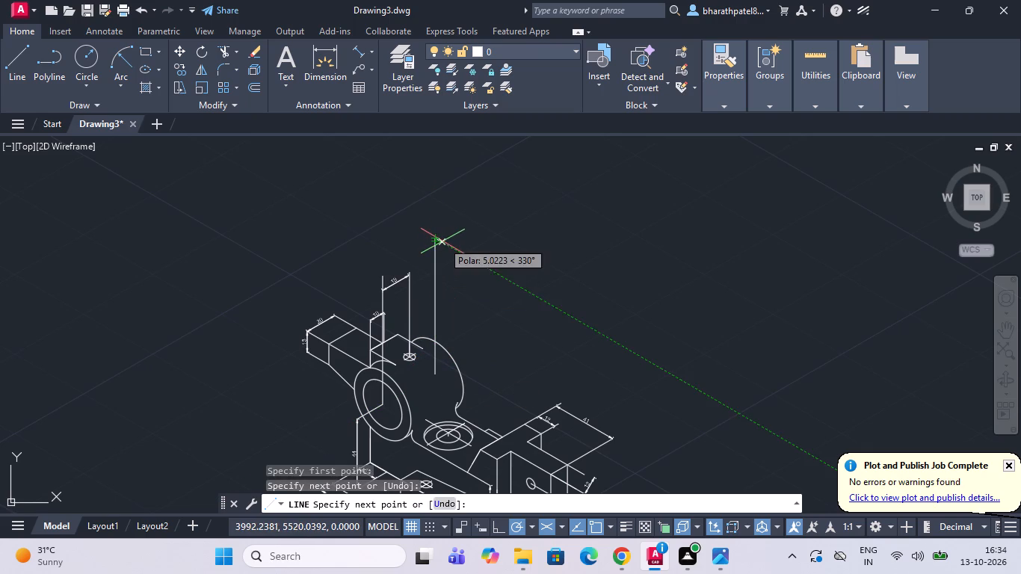
key("Escape")
Draw a line about 63 units long at 30° from the front circle's extension line near the upper block, crossing the rear arc's extension line.
left_click(21, 51)
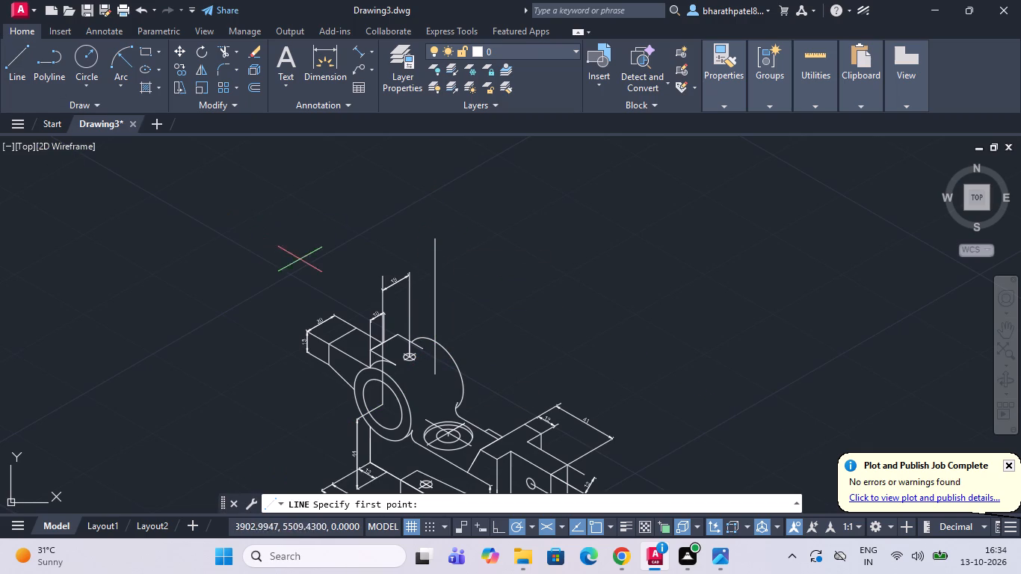
scroll(397, 318, "up", 2)
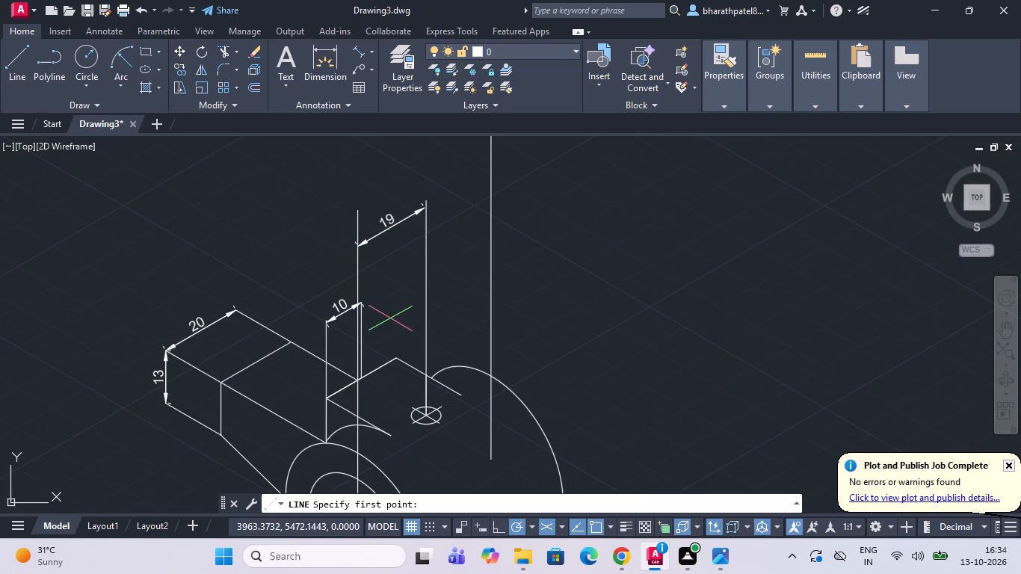
scroll(390, 318, "down", 1)
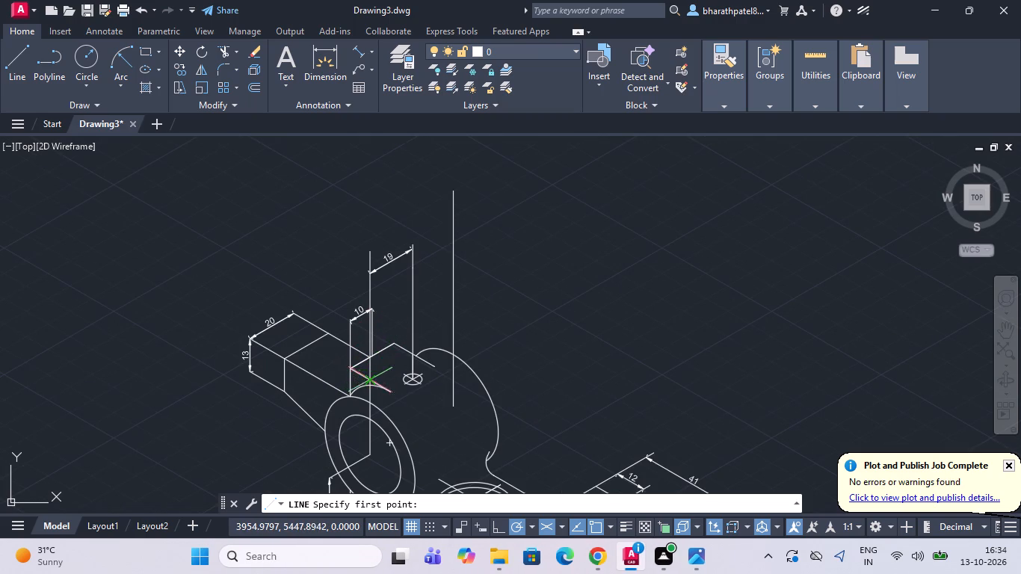
left_click(367, 369)
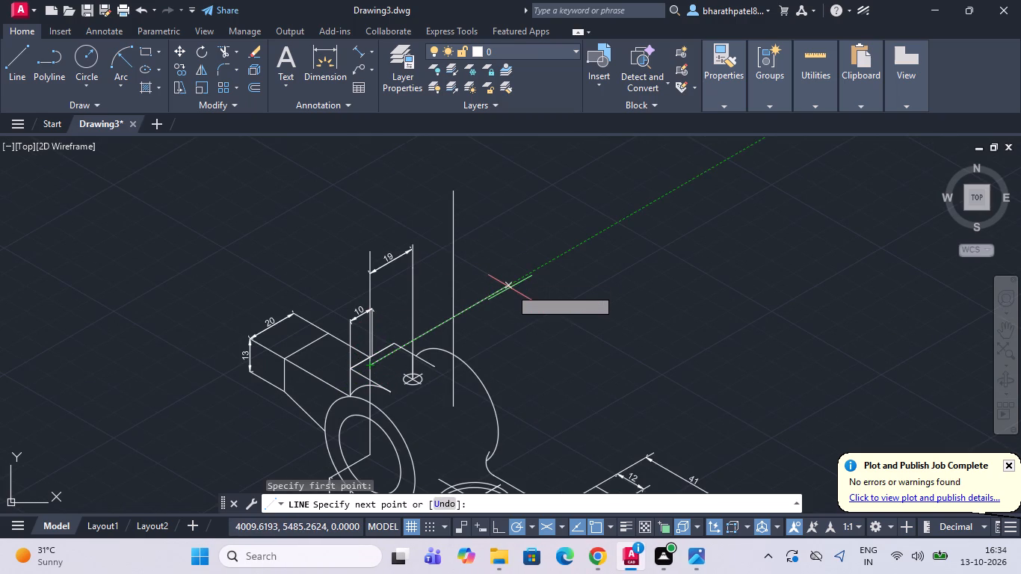
left_click(510, 288)
key("Escape")
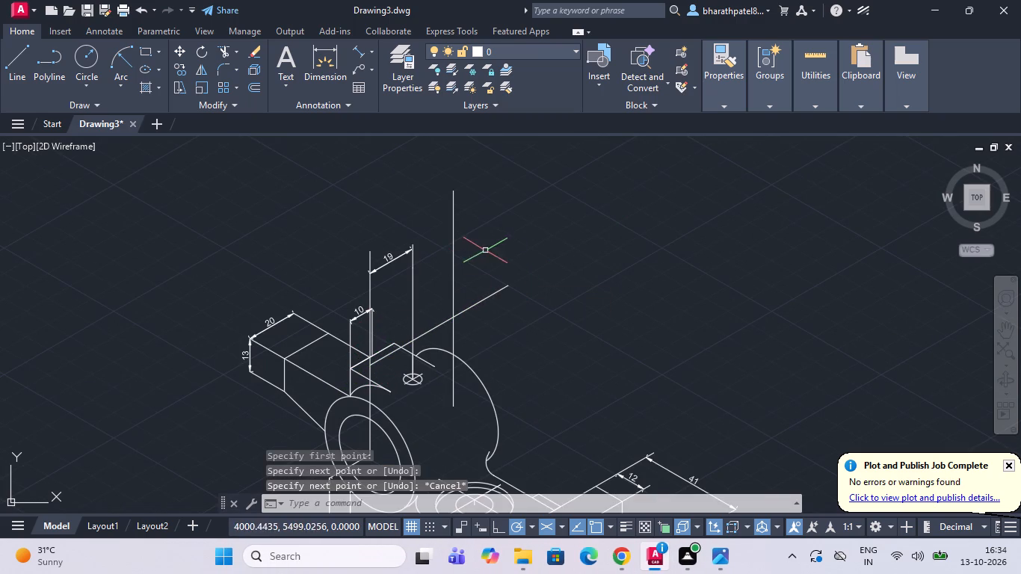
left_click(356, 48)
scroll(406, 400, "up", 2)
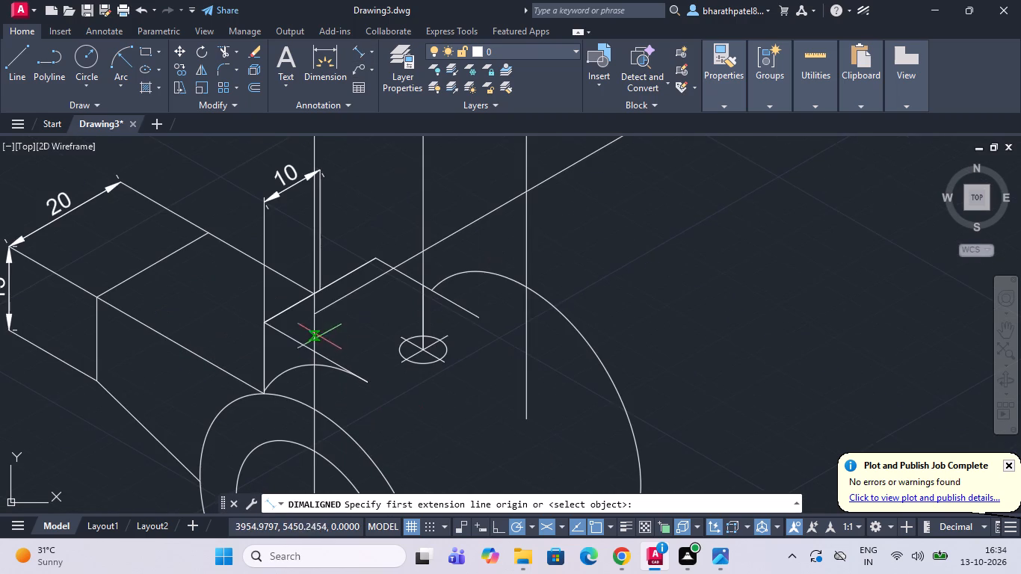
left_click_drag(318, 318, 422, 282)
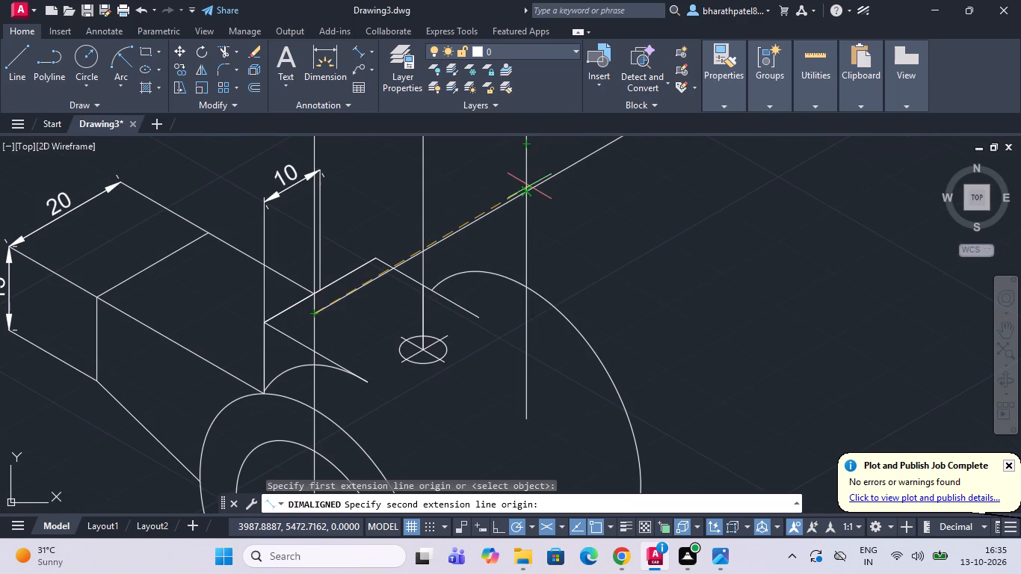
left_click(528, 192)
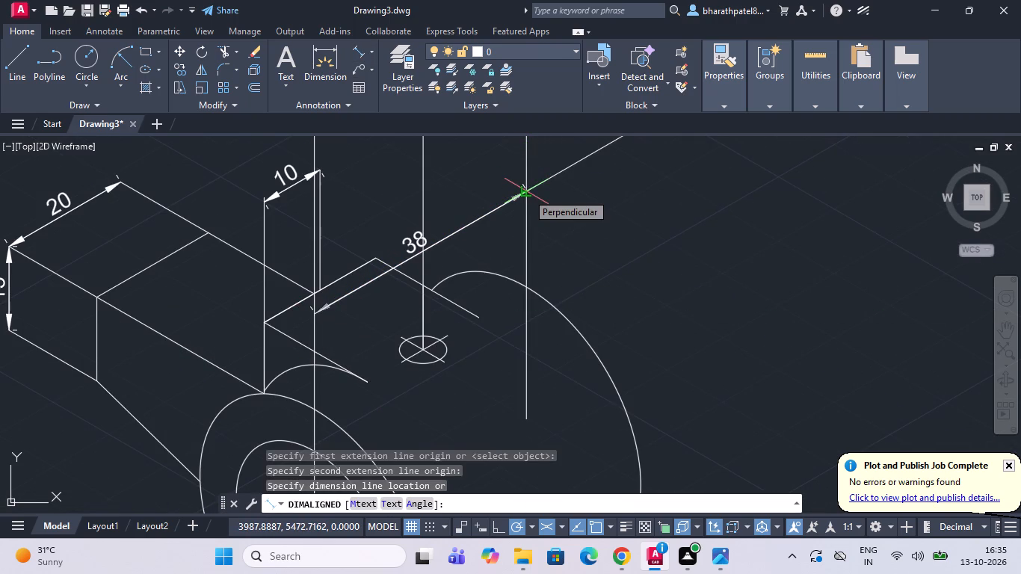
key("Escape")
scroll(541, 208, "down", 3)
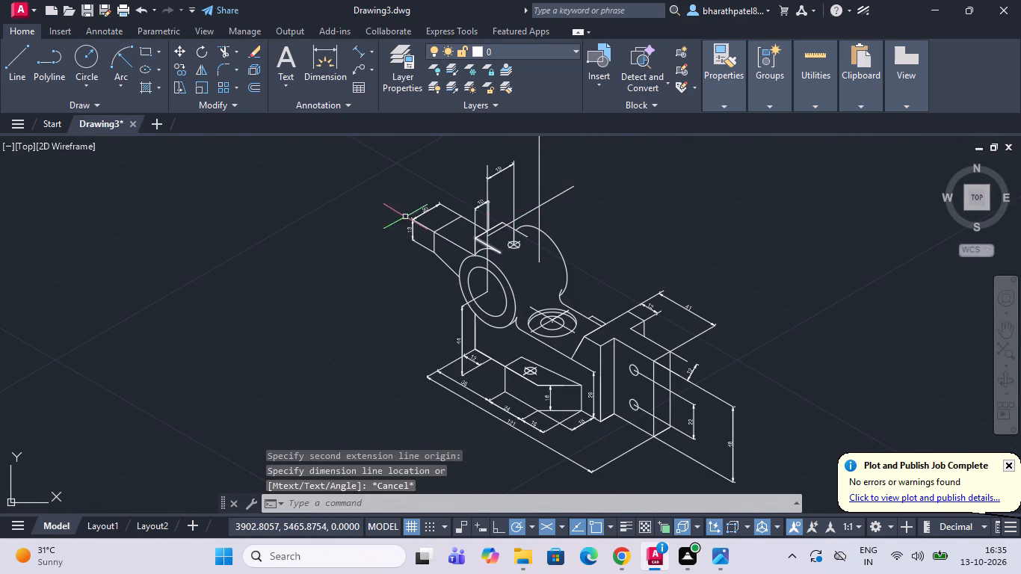
Add an aligned dimension on the 30° line between the front circle's and rear arc's extension lines, placing the dimension line directly on it.
left_click_drag(354, 51, 371, 63)
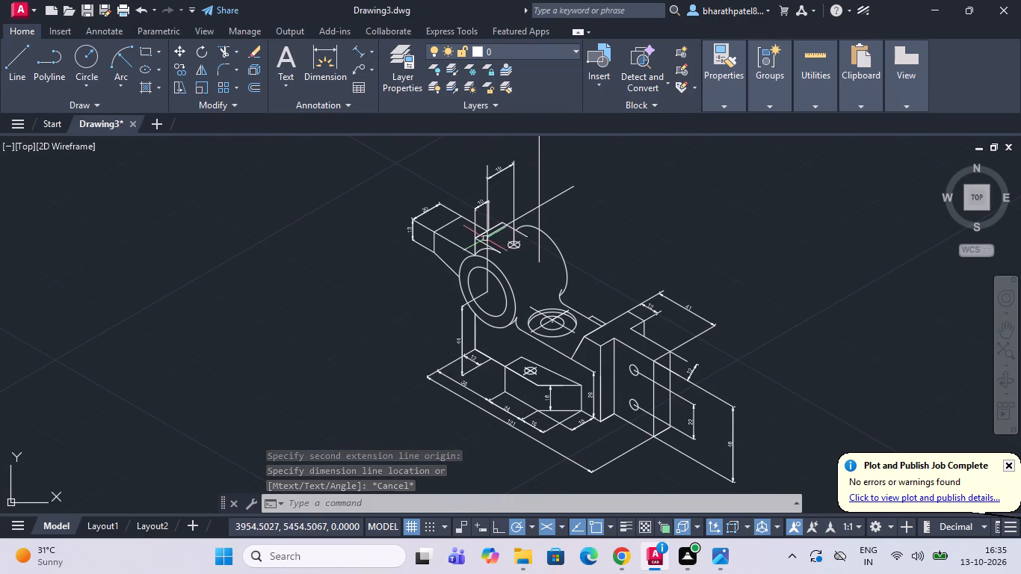
scroll(476, 250, "up", 2)
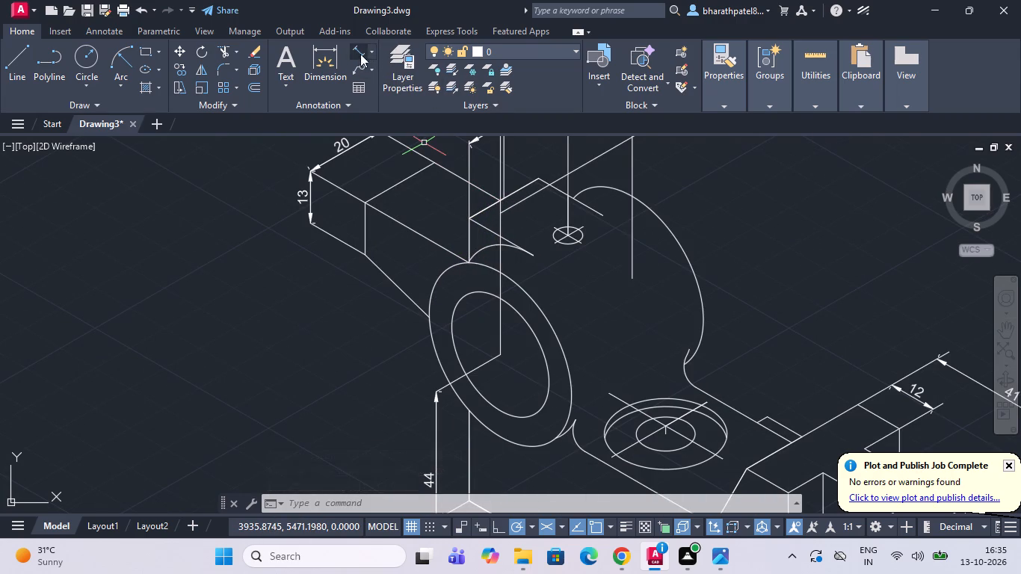
left_click(357, 50)
scroll(505, 274, "down", 1)
scroll(582, 209, "up", 2)
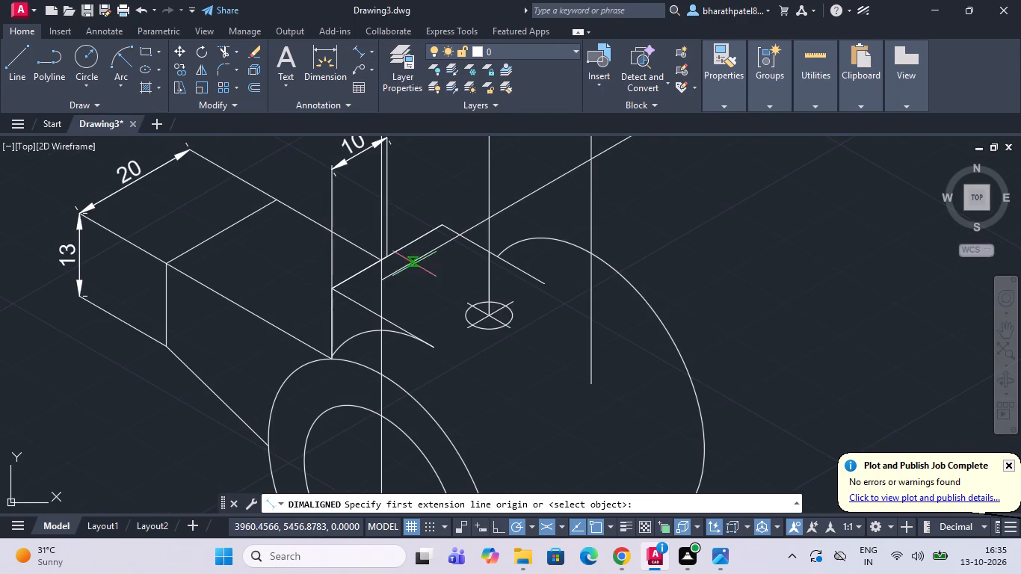
left_click(383, 283)
scroll(384, 286, "down", 3)
scroll(454, 237, "up", 3)
left_click(373, 326)
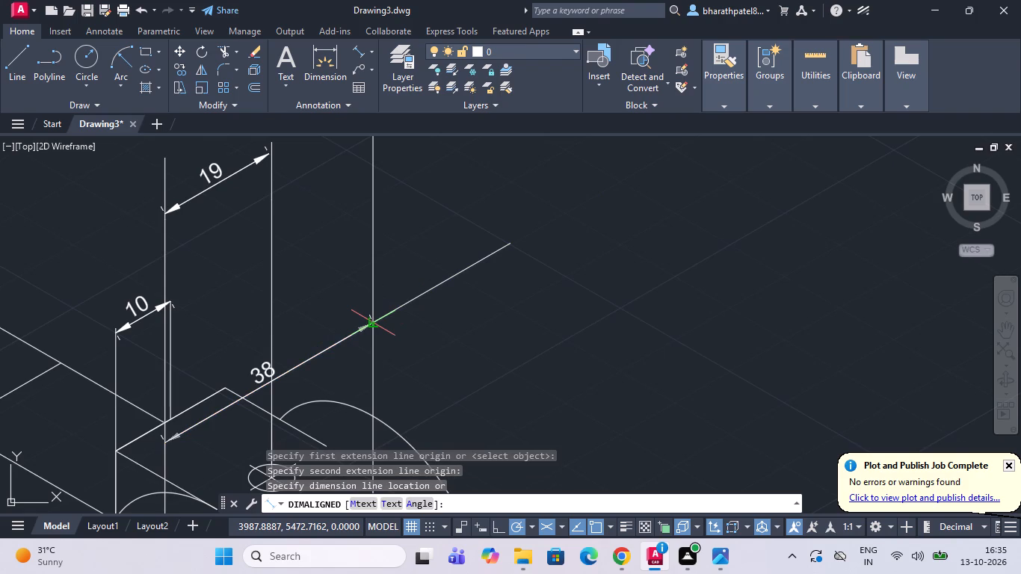
left_click(371, 324)
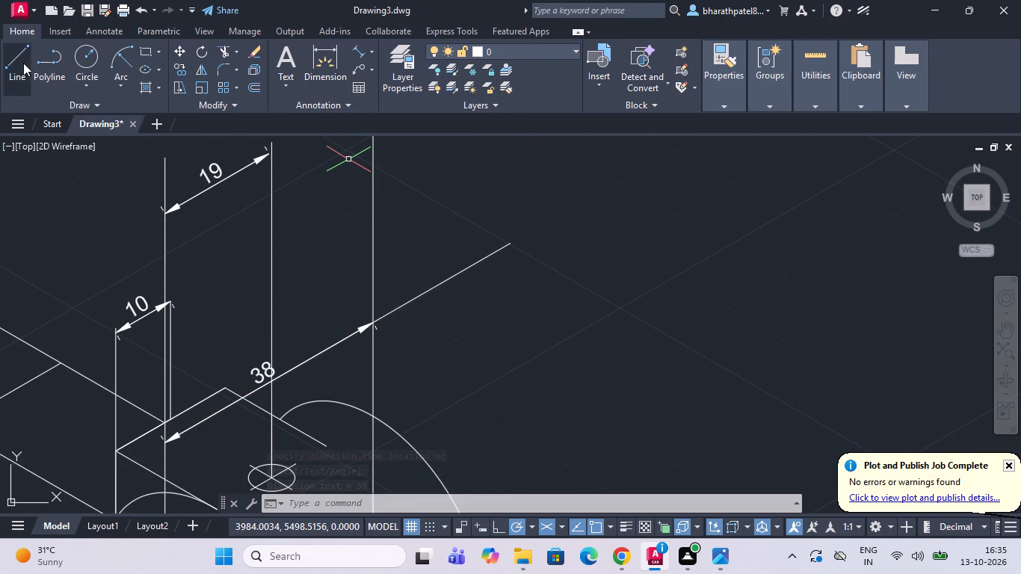
Trim the sloping line beyond the rear arc's extension line and the front circle's extension line above the 19 dimension.
left_click(227, 57)
left_click_drag(401, 254, 466, 333)
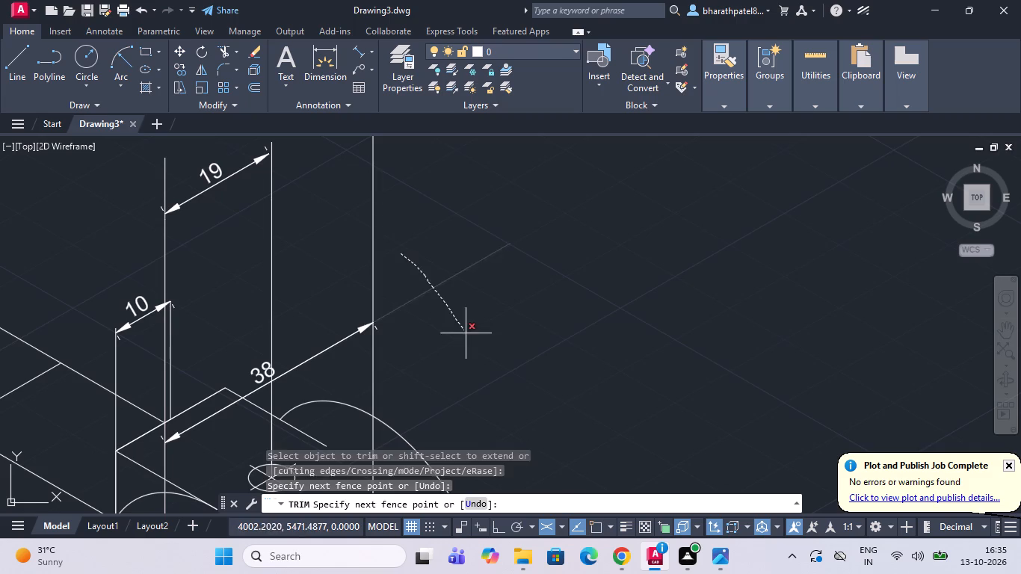
left_click_drag(466, 333, 464, 329)
scroll(463, 325, "down", 2)
scroll(354, 262, "up", 4)
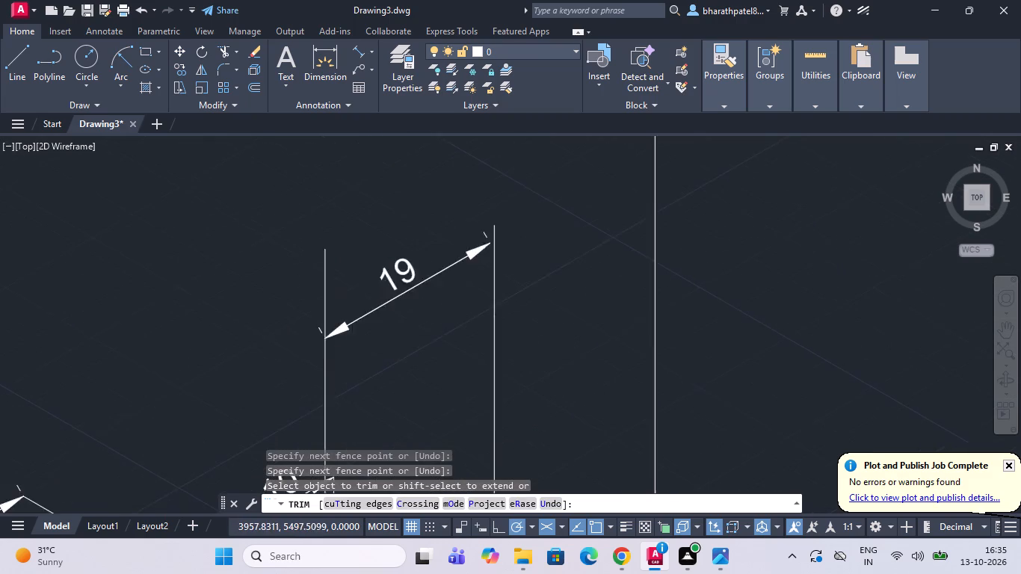
left_click_drag(352, 255, 256, 292)
scroll(259, 289, "down", 4)
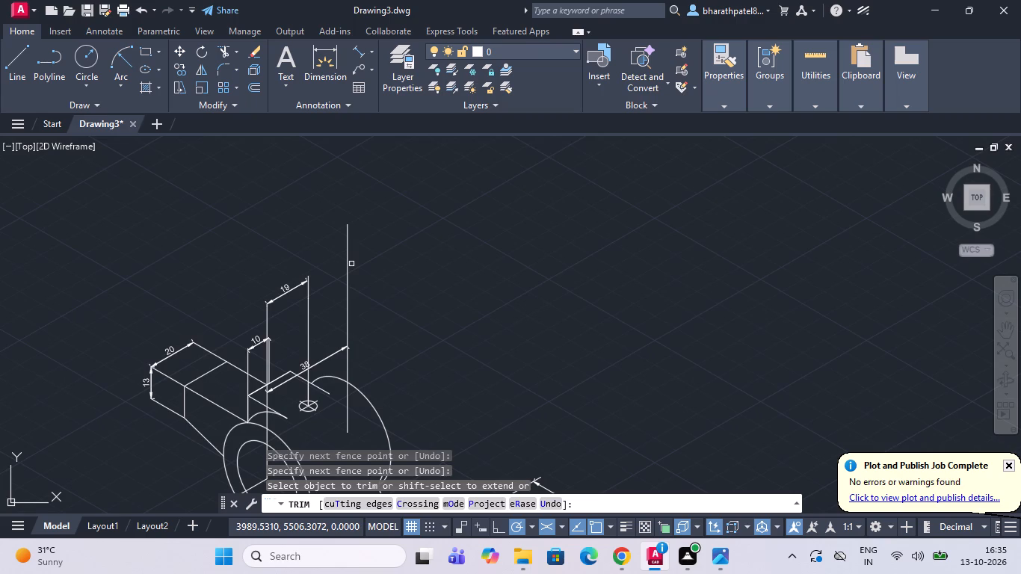
Draw a line 38 units long at 330° from the top end of the small top hole's vertical extension line.
left_click(7, 55)
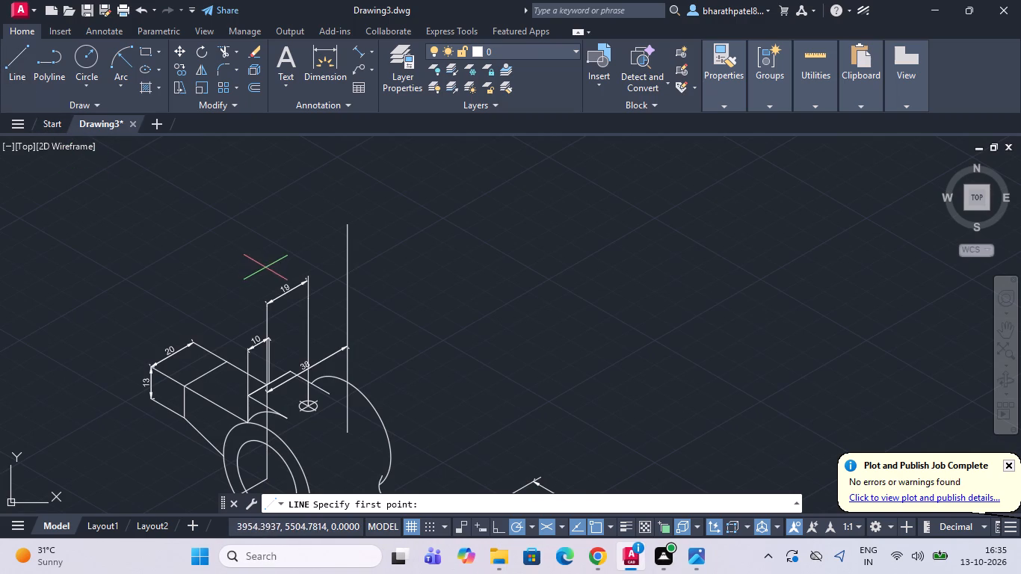
scroll(265, 268, "down", 1)
scroll(347, 405, "up", 2)
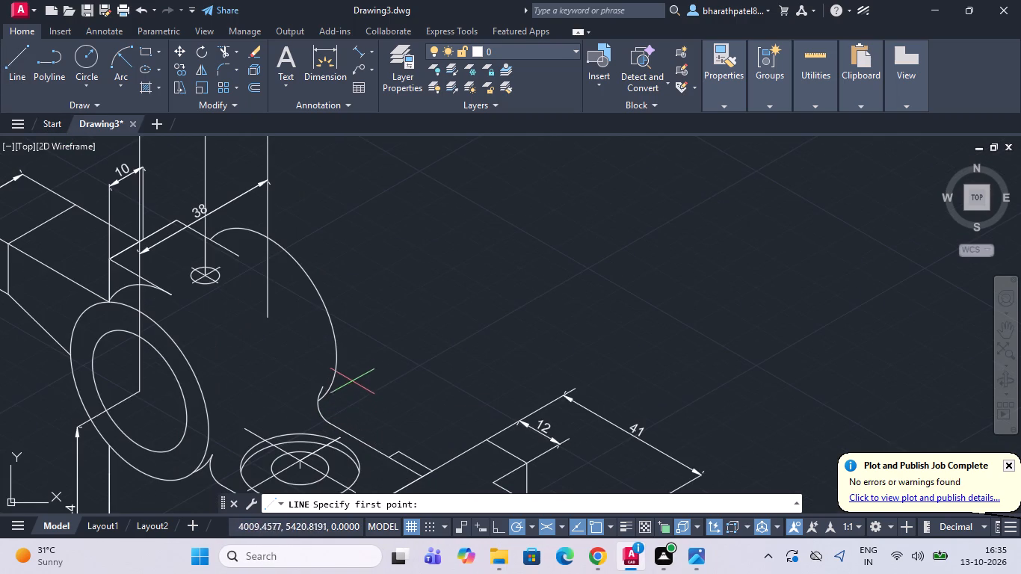
scroll(206, 313, "down", 2)
scroll(206, 218, "up", 6)
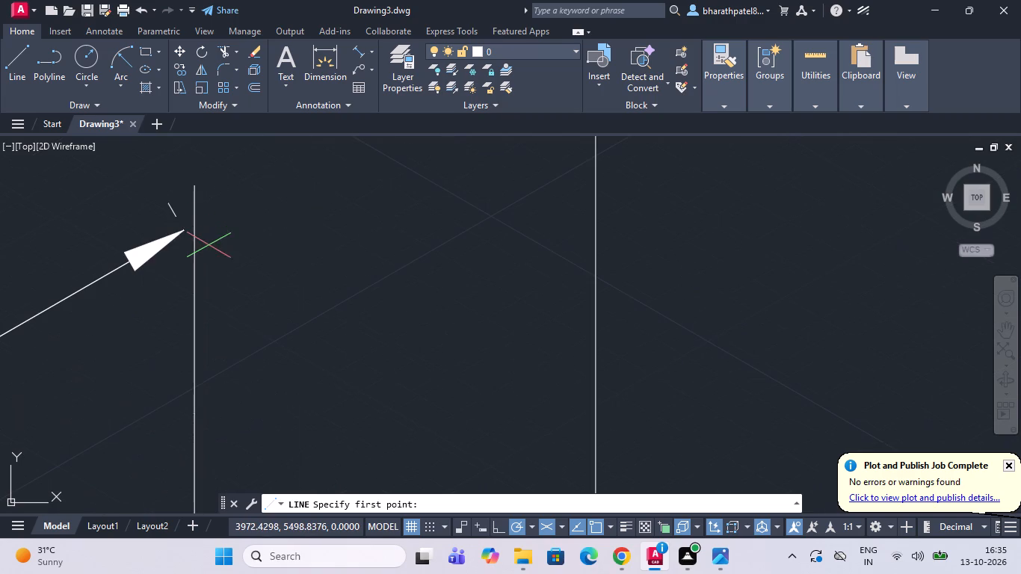
left_click(199, 182)
scroll(199, 182, "down", 5)
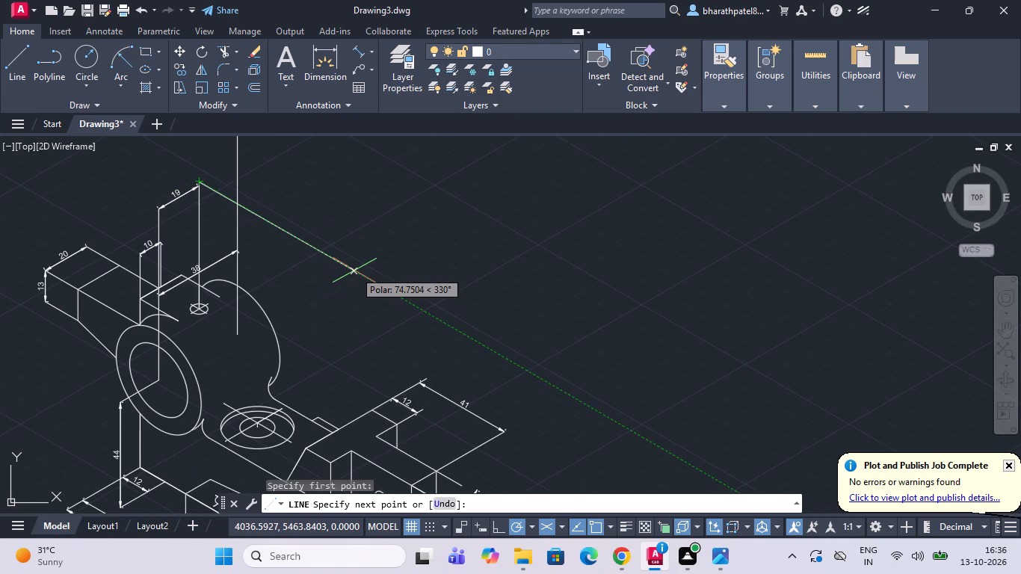
key("8")
key("BackSpace")
type("38")
key("Return")
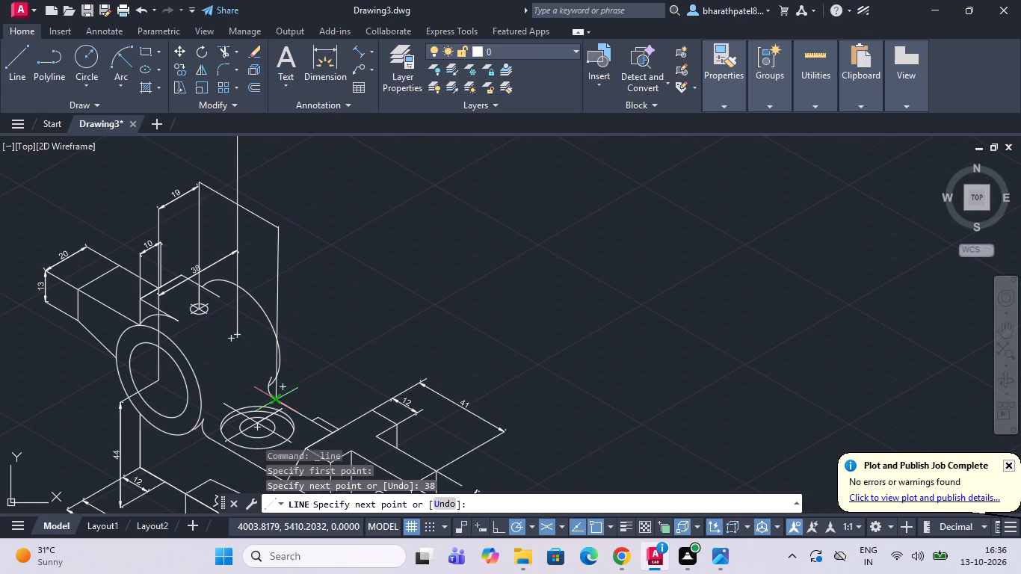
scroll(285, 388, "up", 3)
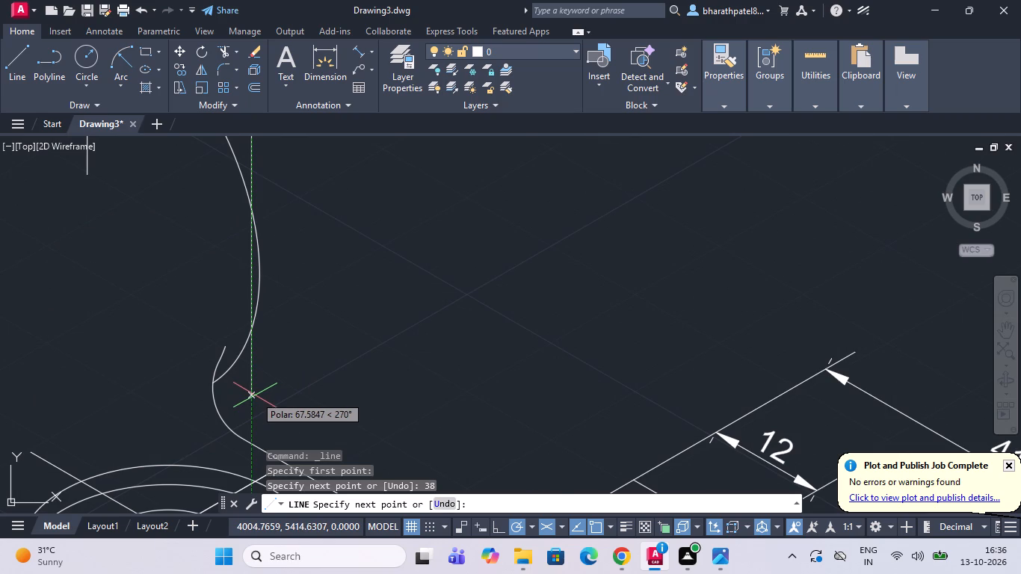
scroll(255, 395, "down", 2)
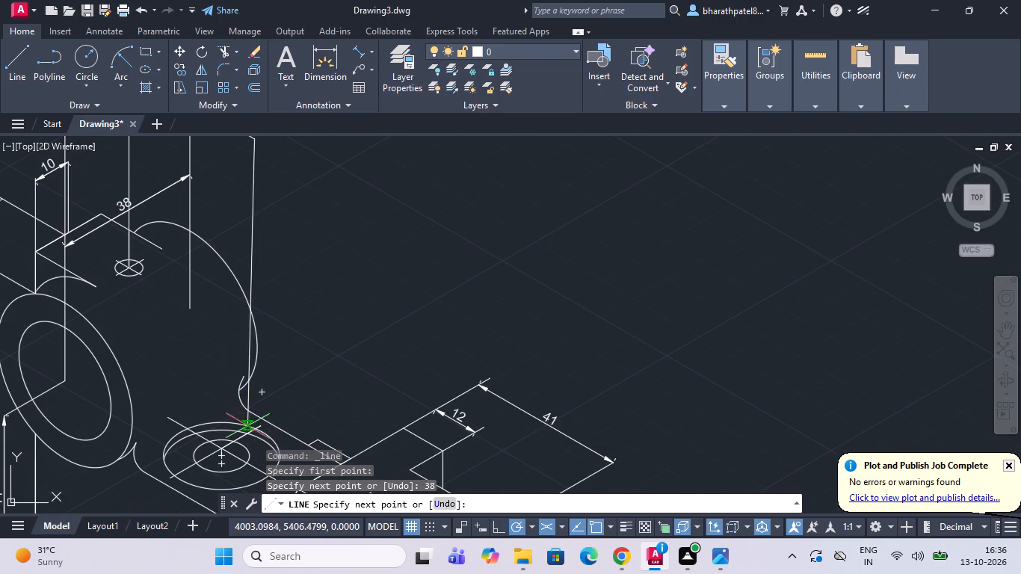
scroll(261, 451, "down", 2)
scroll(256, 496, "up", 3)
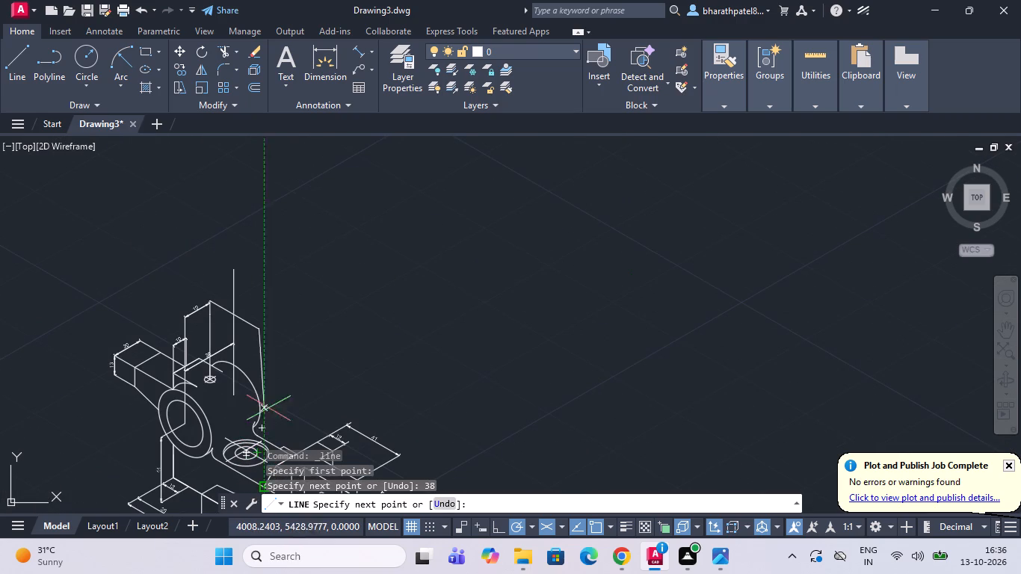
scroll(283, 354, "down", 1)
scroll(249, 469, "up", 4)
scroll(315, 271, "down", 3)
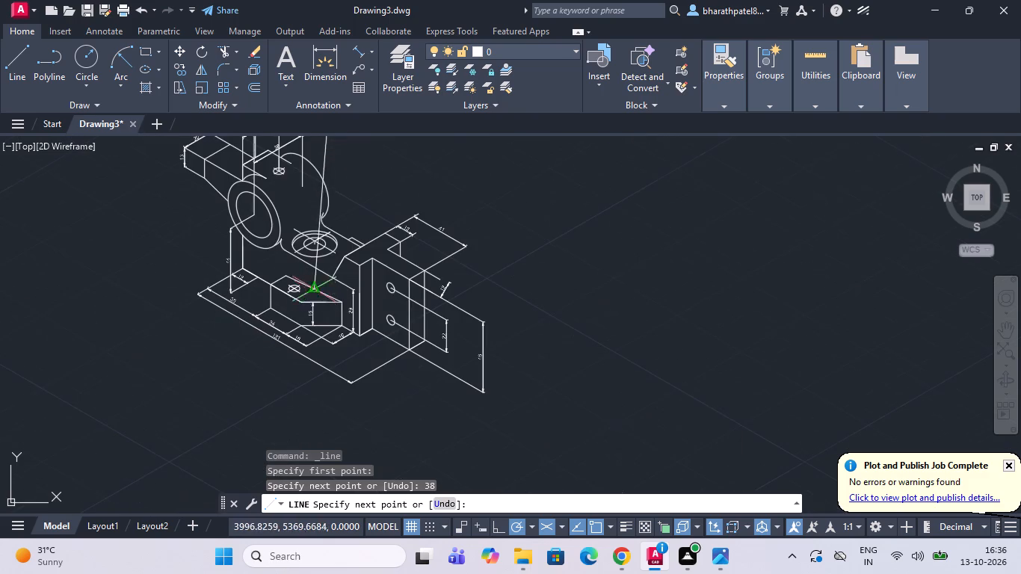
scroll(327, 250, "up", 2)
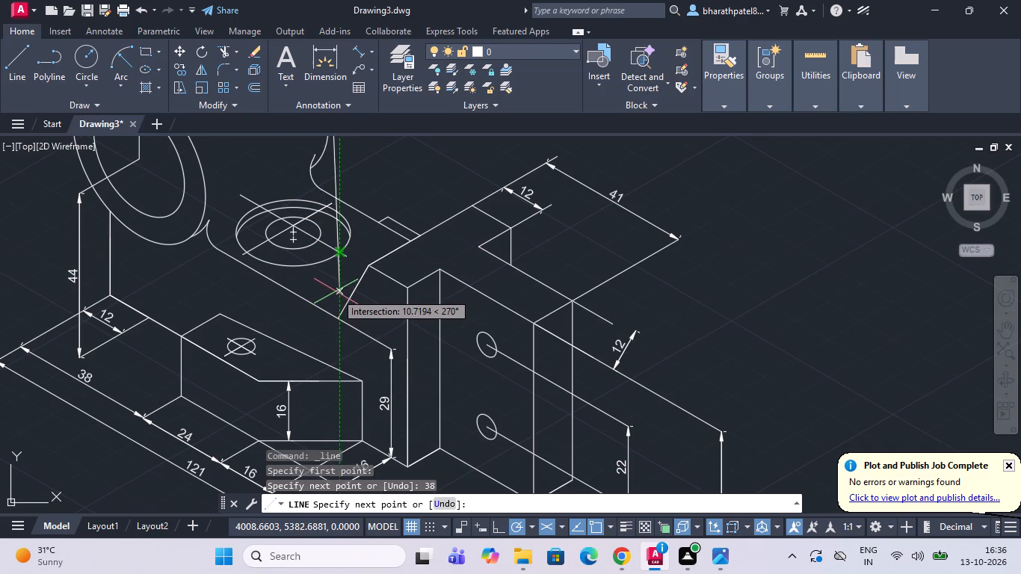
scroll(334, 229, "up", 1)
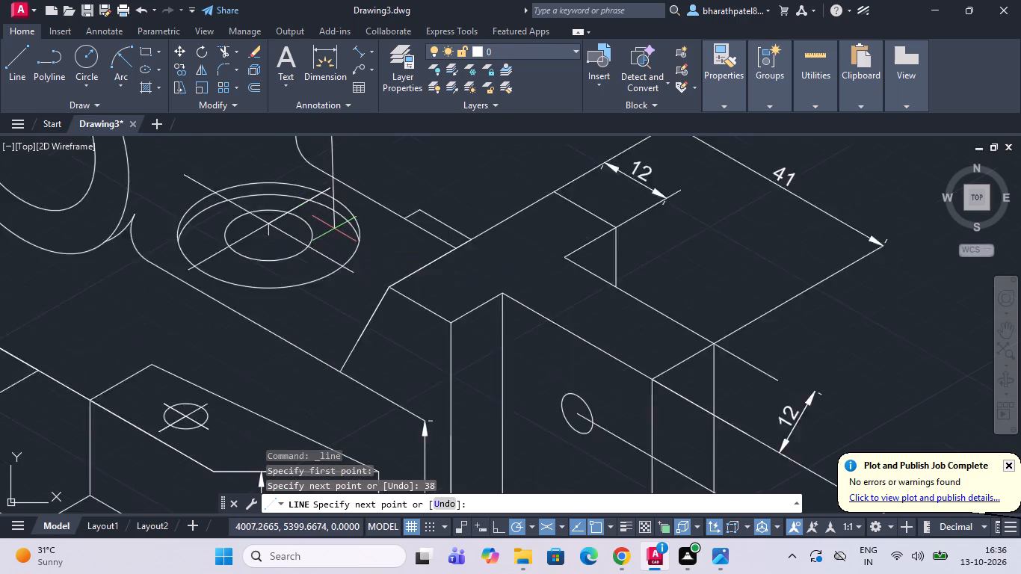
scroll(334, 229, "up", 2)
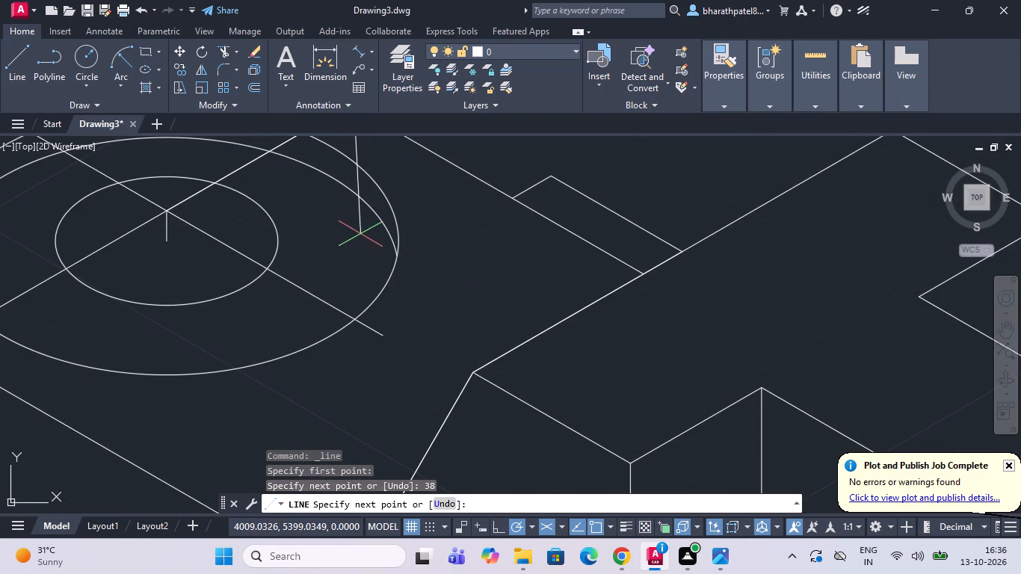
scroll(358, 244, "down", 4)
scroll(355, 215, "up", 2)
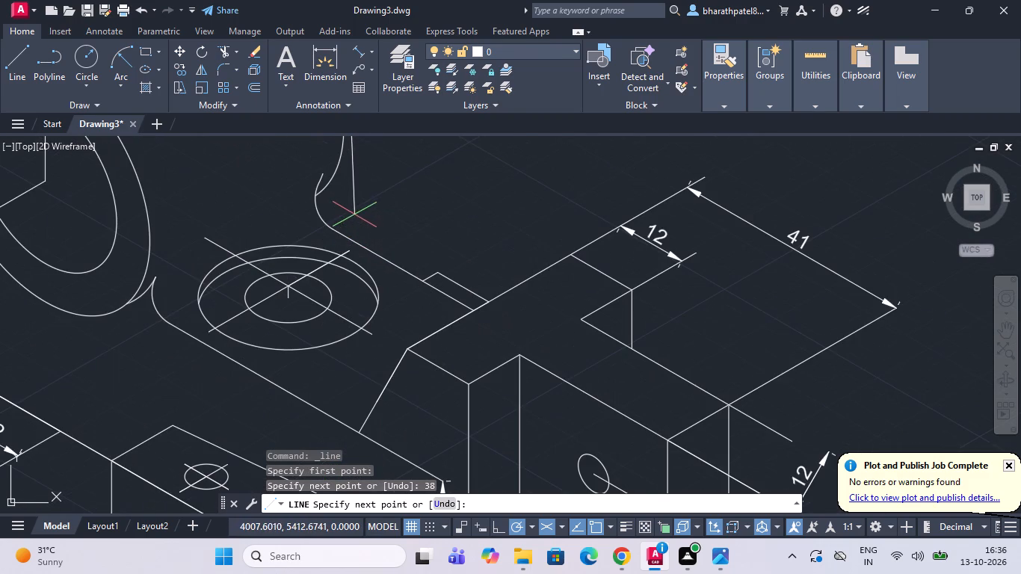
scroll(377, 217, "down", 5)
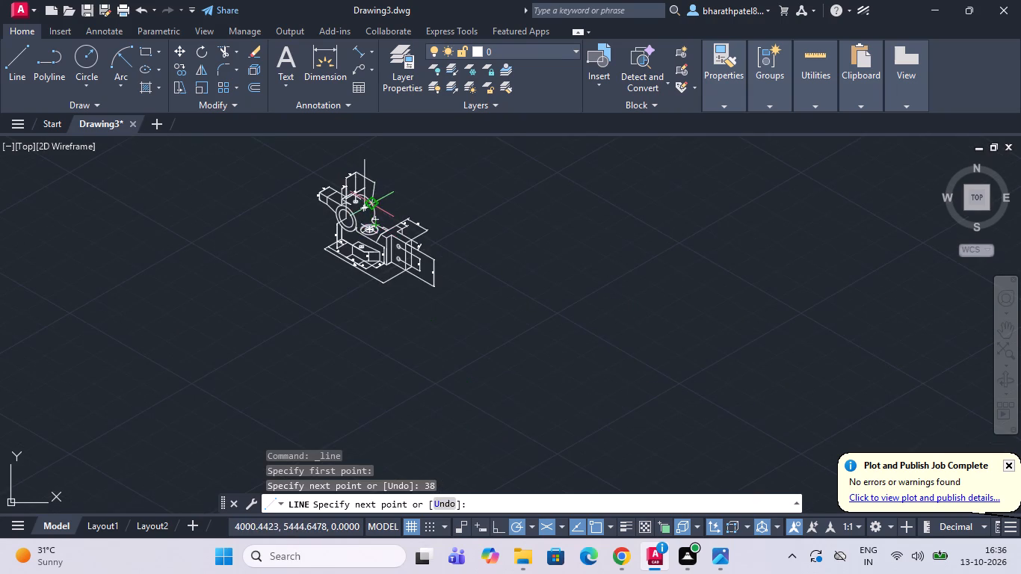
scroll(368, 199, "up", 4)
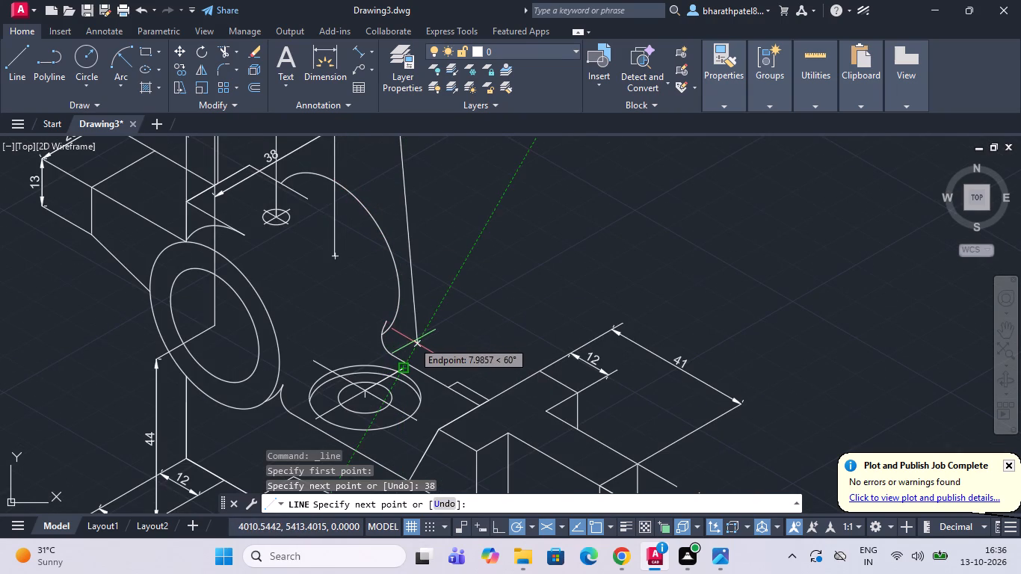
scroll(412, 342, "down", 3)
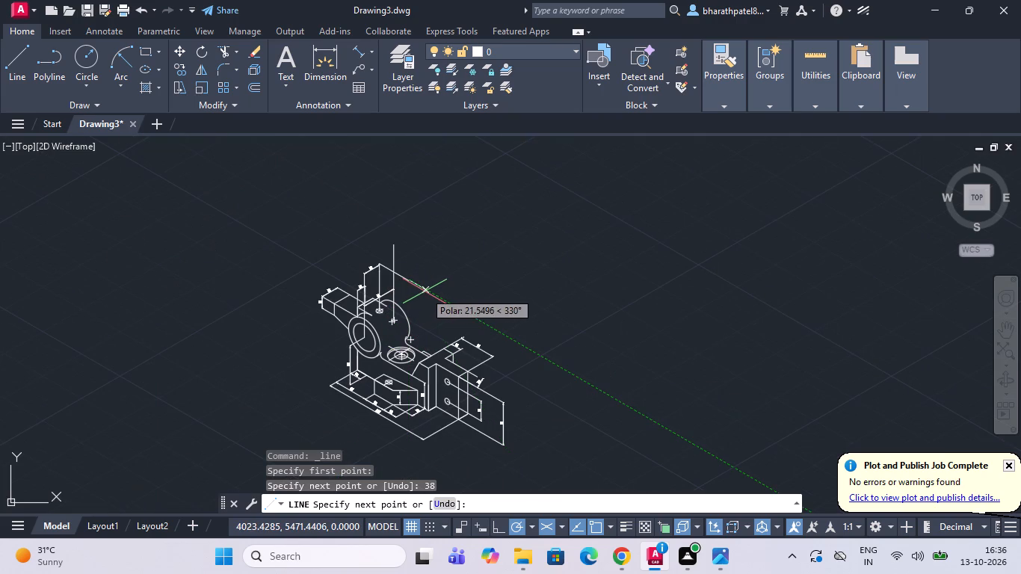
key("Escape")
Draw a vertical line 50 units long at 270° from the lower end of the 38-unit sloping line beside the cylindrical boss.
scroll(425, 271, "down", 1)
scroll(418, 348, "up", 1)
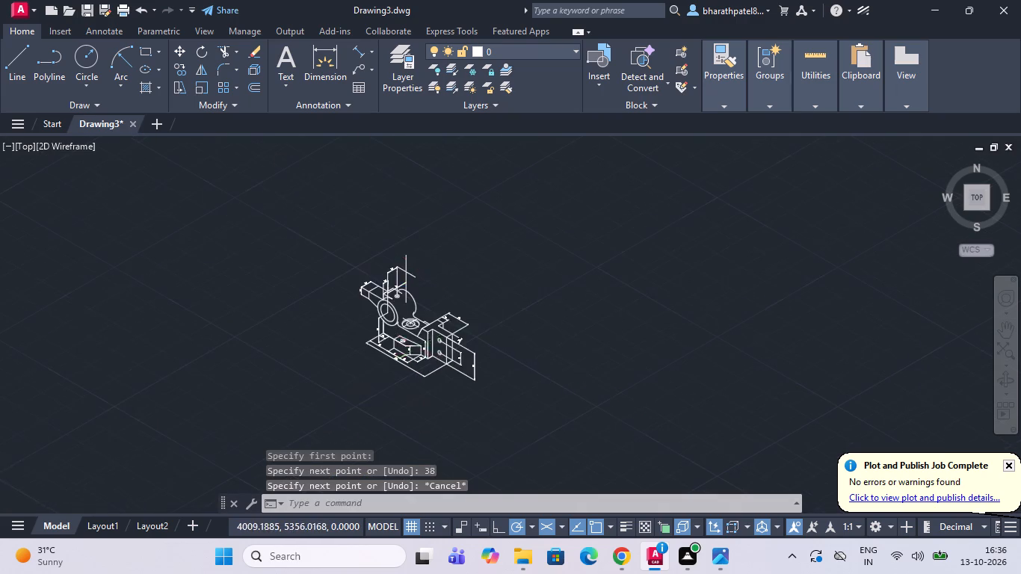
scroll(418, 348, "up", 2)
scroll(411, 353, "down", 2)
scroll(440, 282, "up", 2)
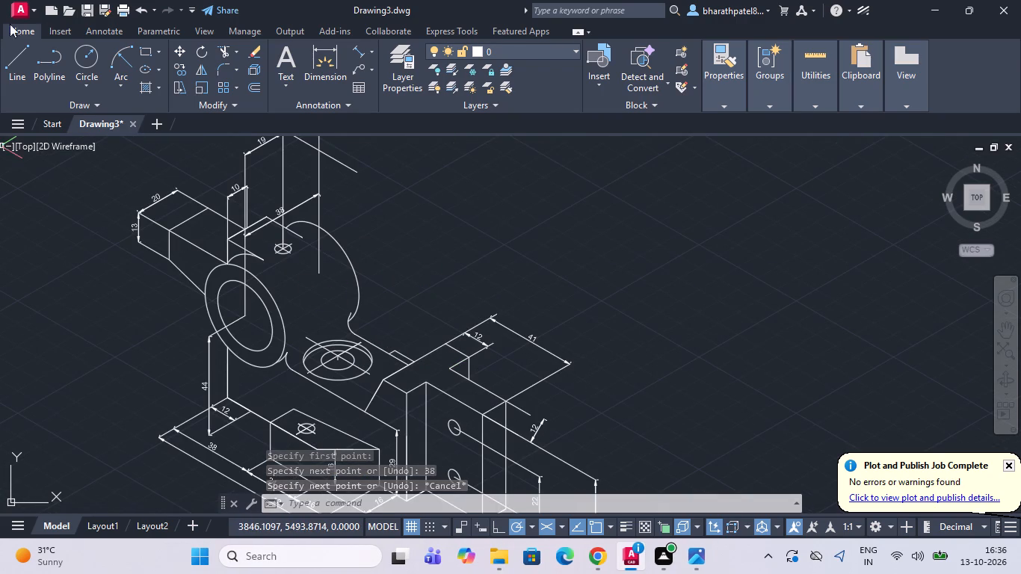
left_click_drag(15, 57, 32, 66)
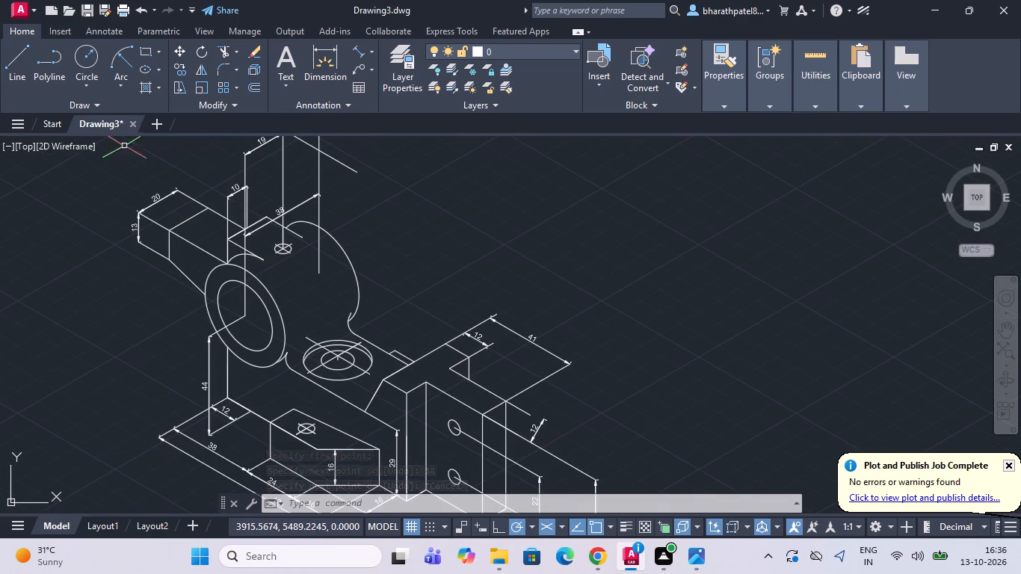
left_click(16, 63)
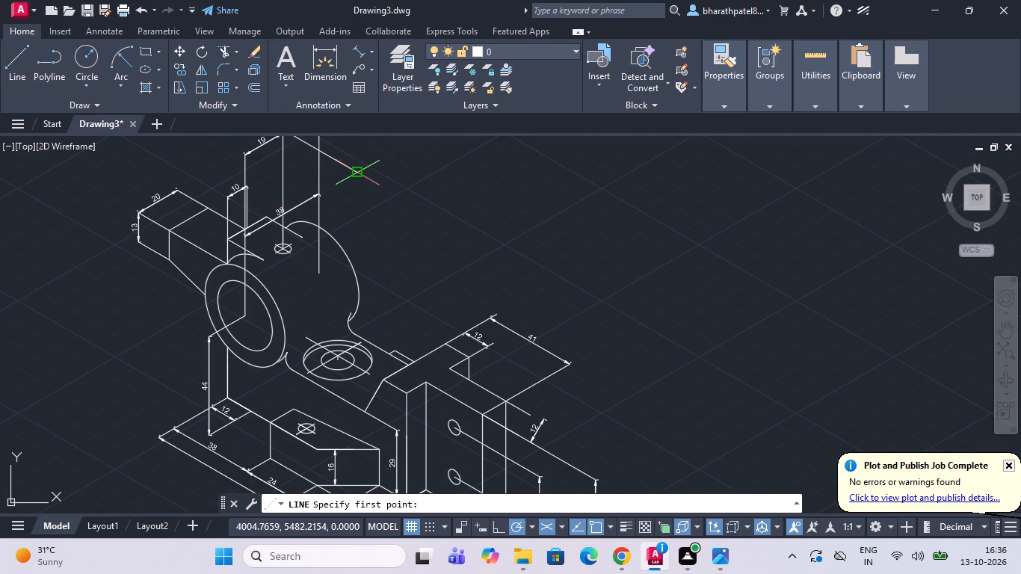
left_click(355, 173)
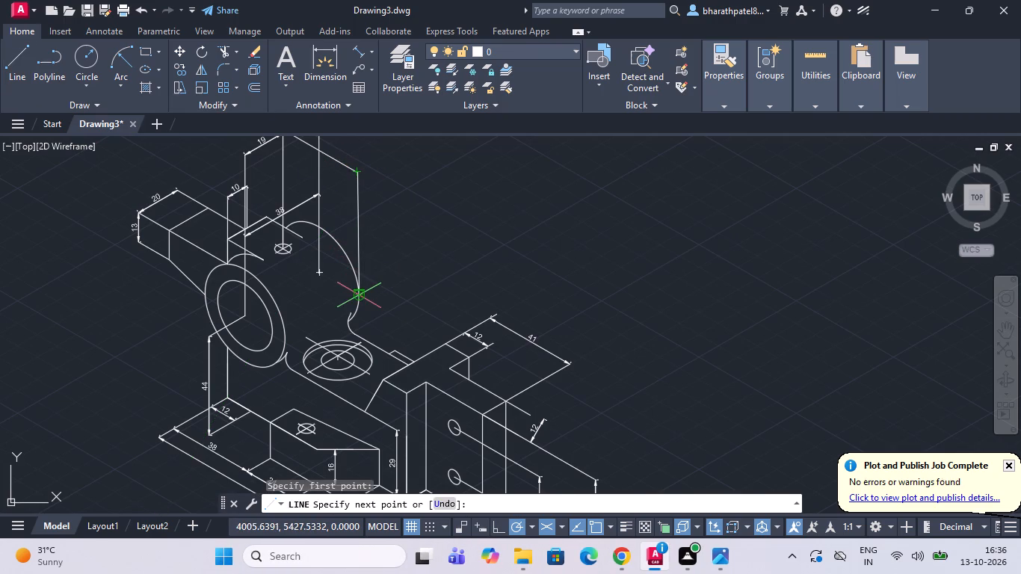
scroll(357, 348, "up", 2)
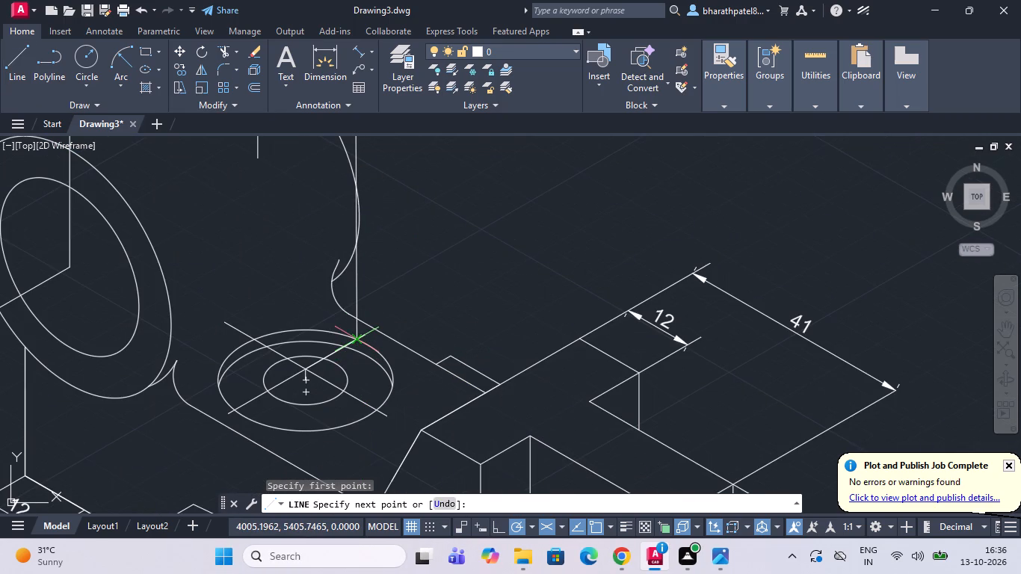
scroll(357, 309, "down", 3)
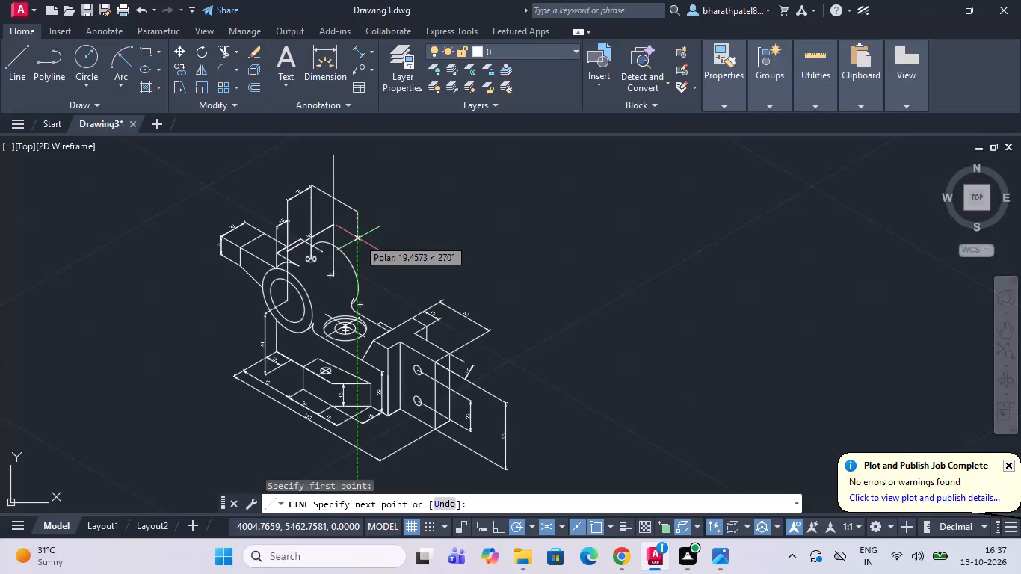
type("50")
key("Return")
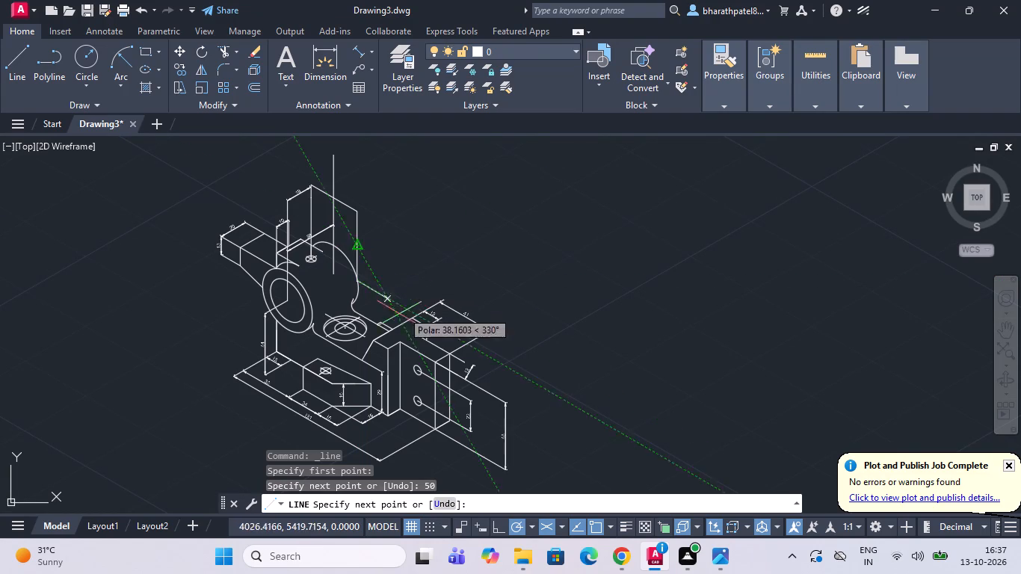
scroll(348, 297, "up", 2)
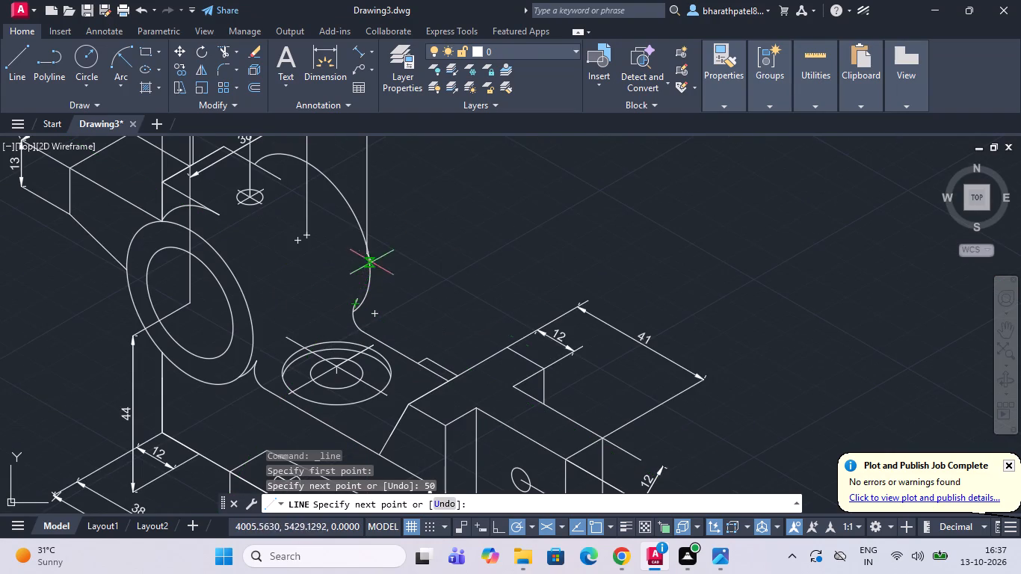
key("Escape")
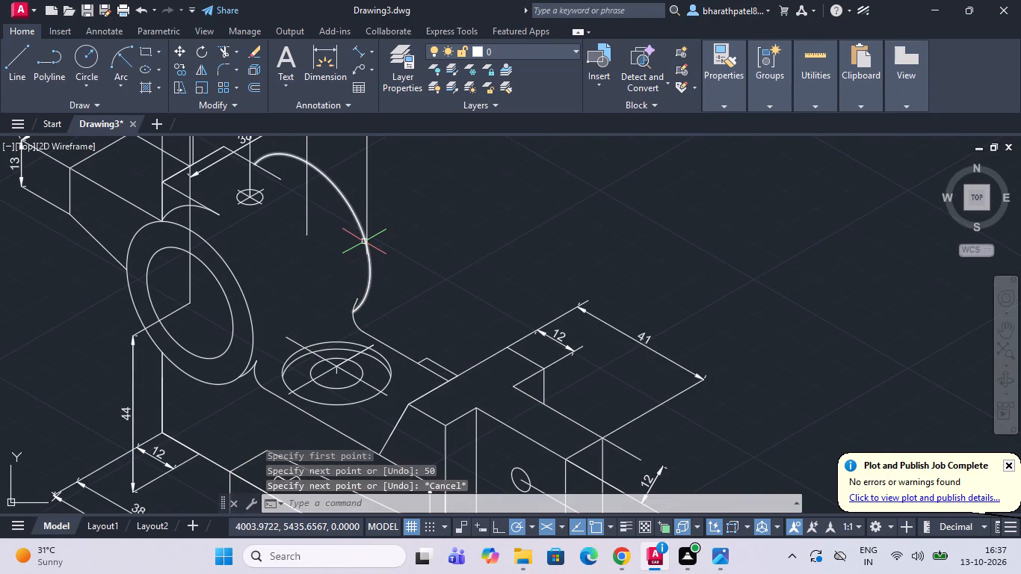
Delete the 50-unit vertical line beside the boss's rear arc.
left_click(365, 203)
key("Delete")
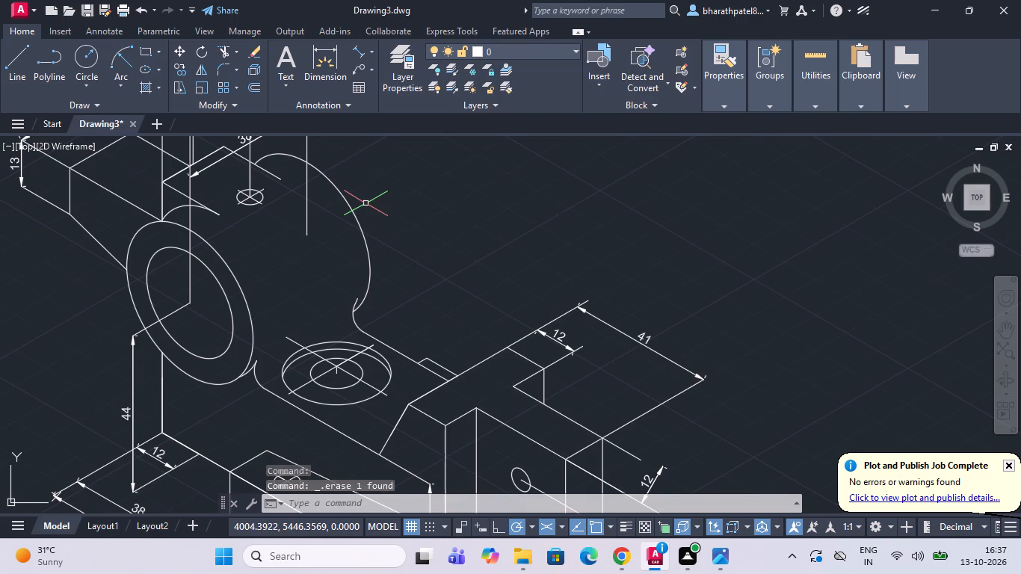
Draw a vertical line 150 units long at 270° from the lower end of the 38-unit sloping line.
scroll(383, 149, "down", 2)
scroll(388, 223, "down", 1)
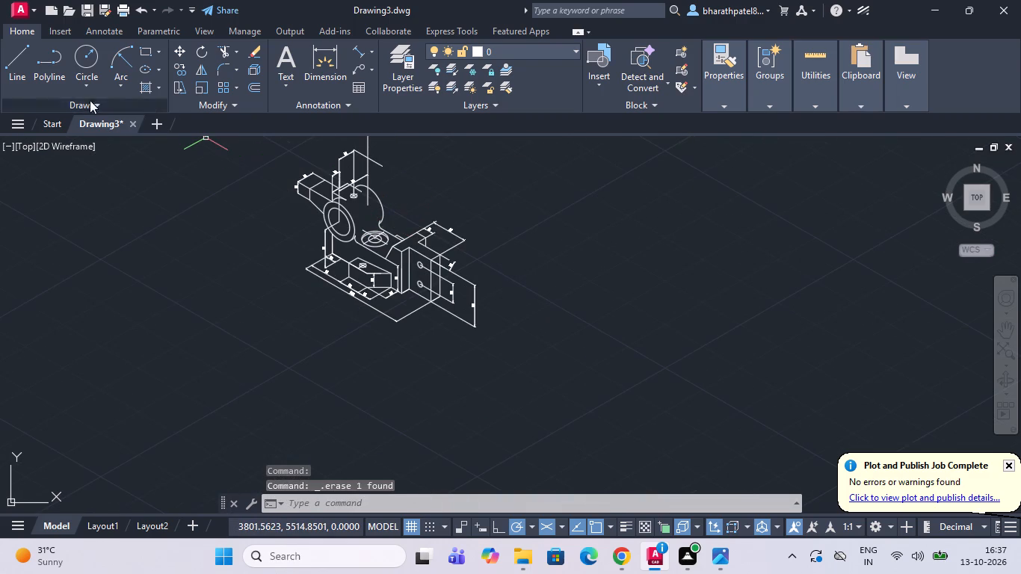
left_click(10, 70)
scroll(371, 165, "up", 2)
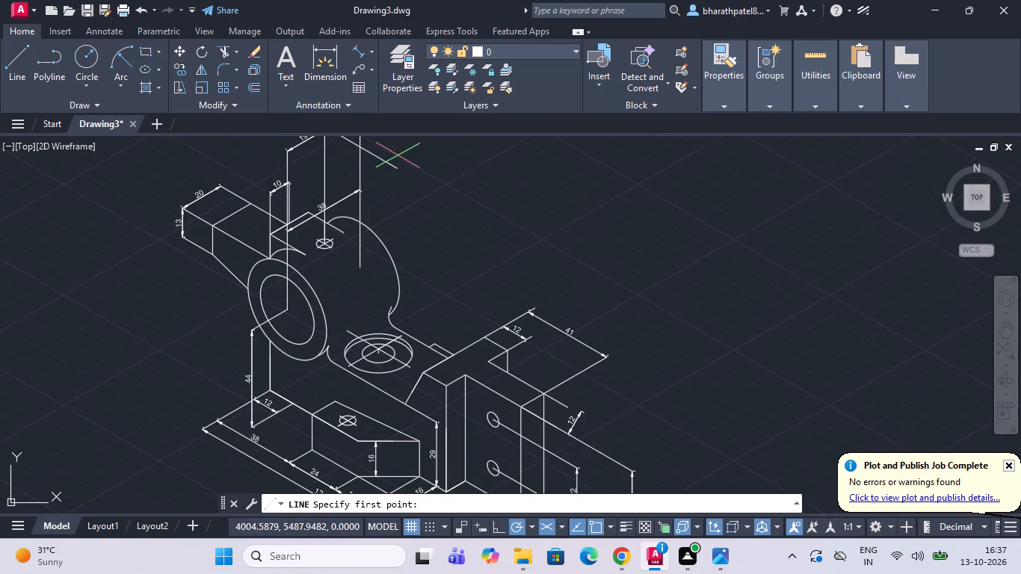
left_click(398, 168)
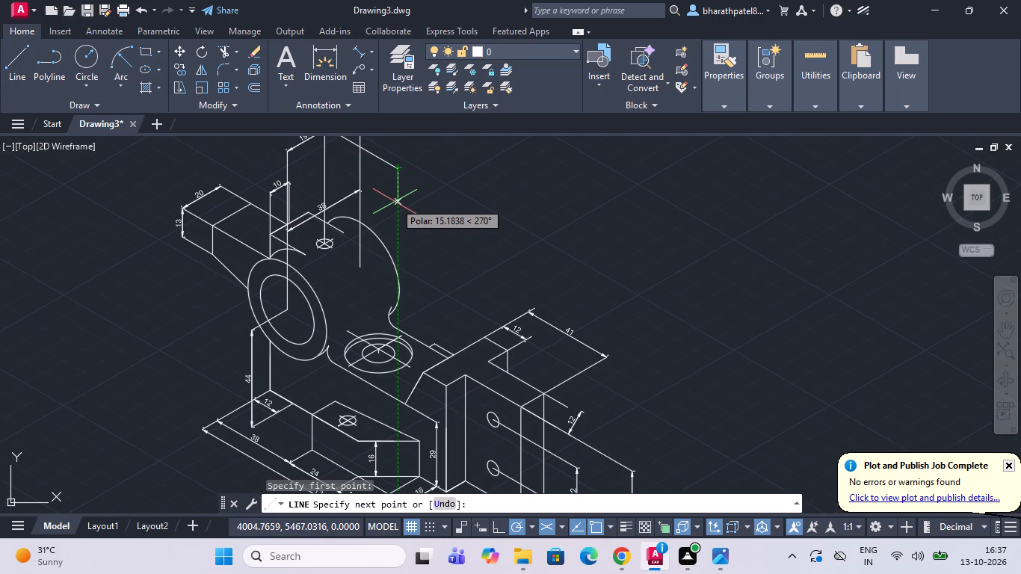
type("150")
key("Return")
scroll(377, 226, "down", 2)
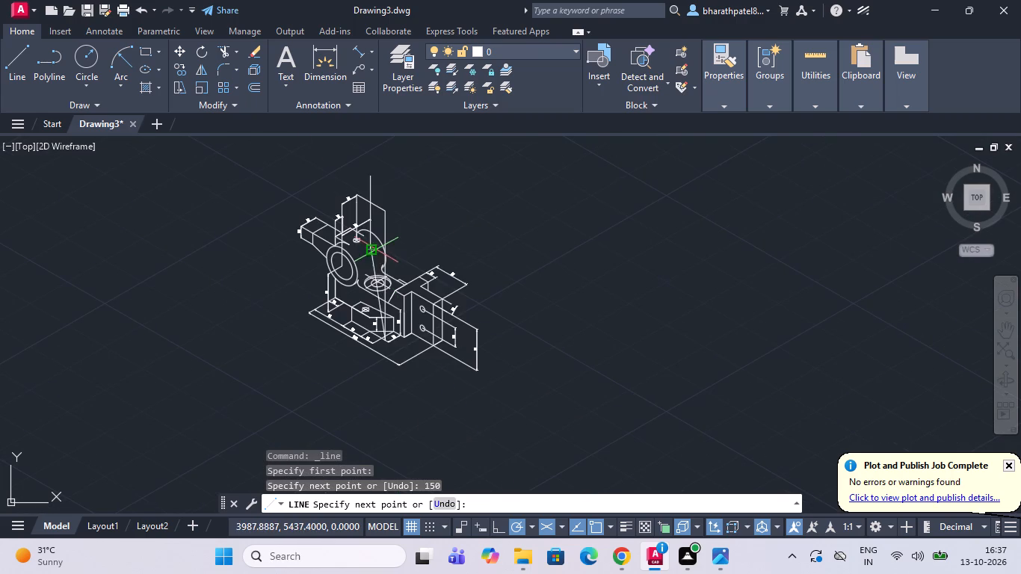
scroll(380, 342, "up", 3)
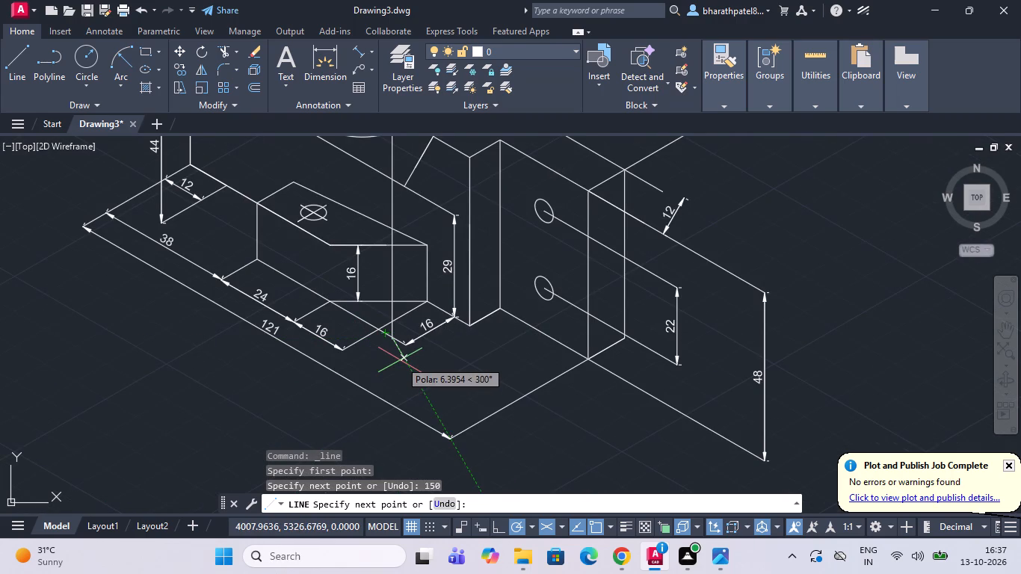
key("Escape")
scroll(380, 329, "down", 2)
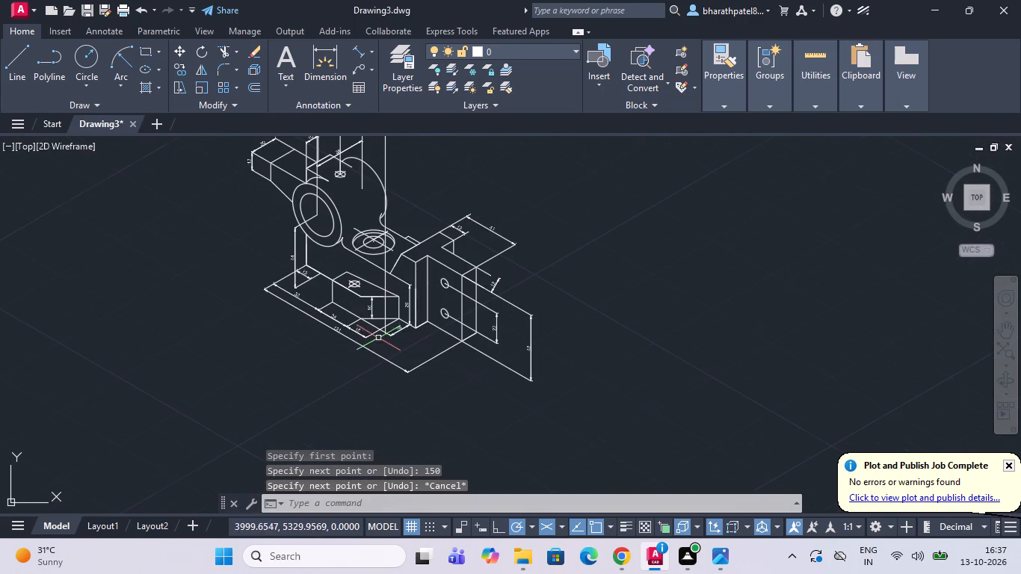
Add an aligned 38 dimension between the small top hole's extension line and the long vertical line, placed directly on the sloping line.
scroll(398, 160, "up", 1)
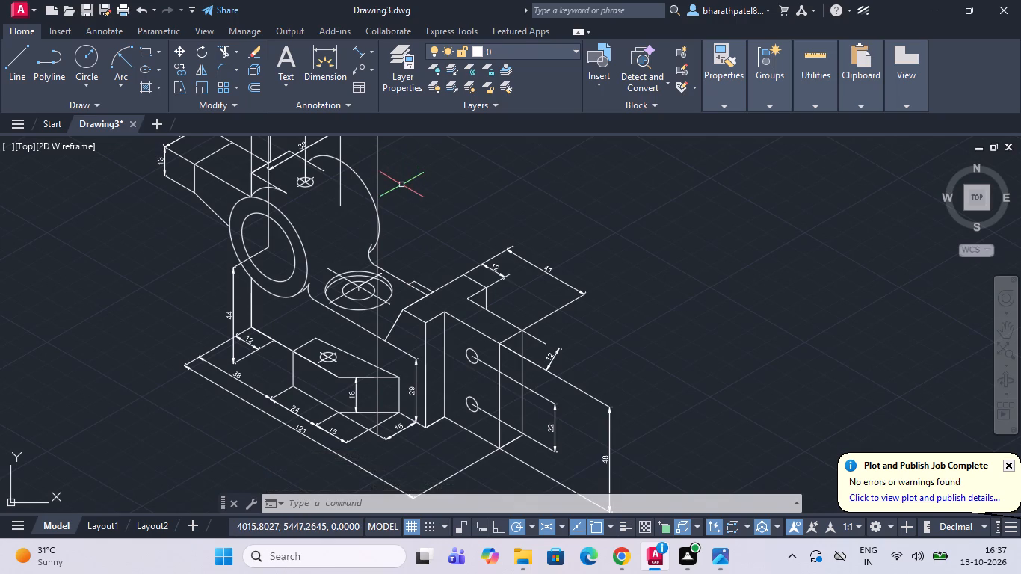
scroll(377, 291, "up", 4)
scroll(371, 286, "down", 3)
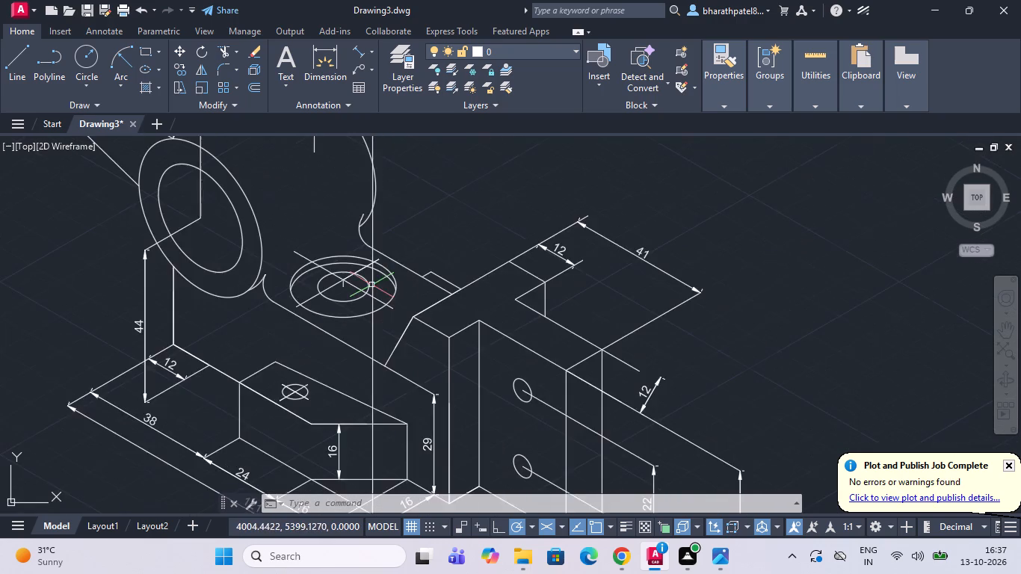
scroll(373, 287, "down", 2)
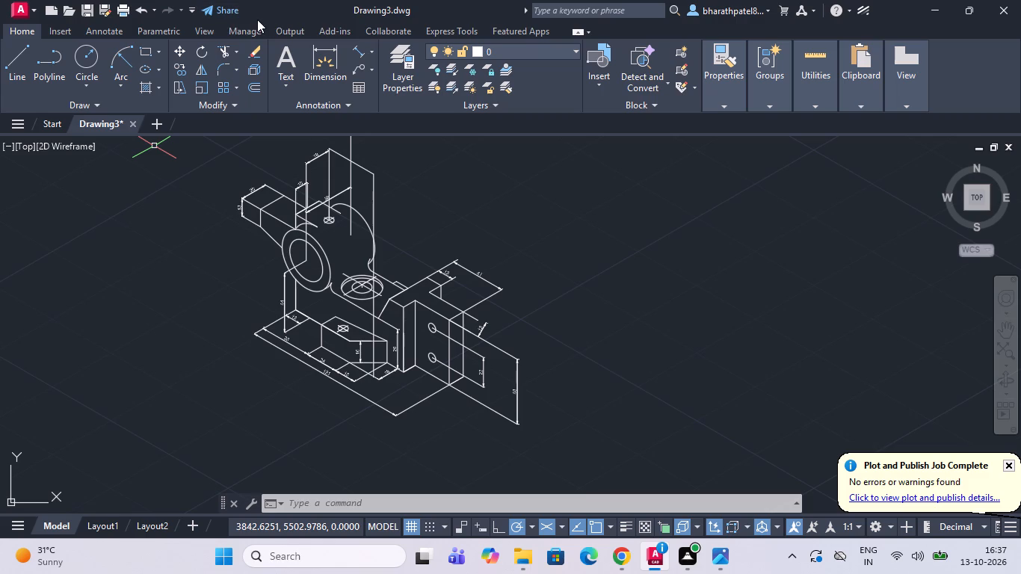
left_click(360, 51)
scroll(327, 168, "up", 2)
scroll(323, 188, "down", 2)
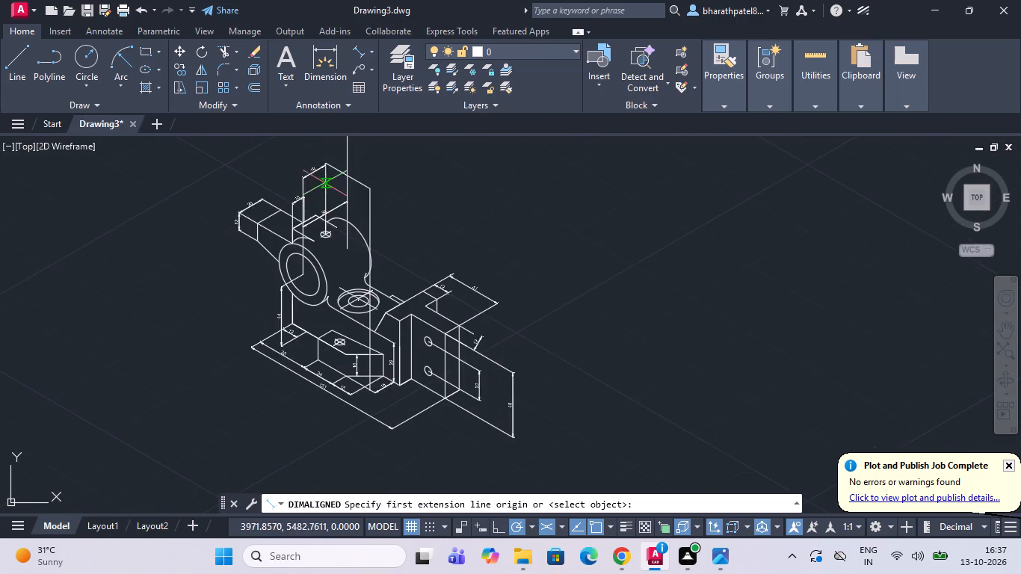
scroll(323, 155, "up", 3)
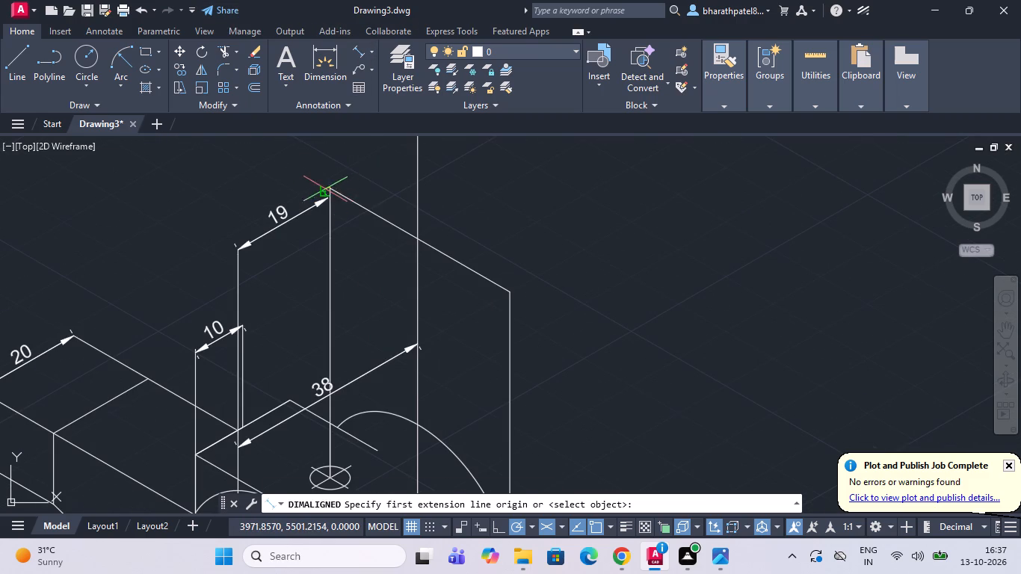
left_click(325, 189)
left_click(508, 292)
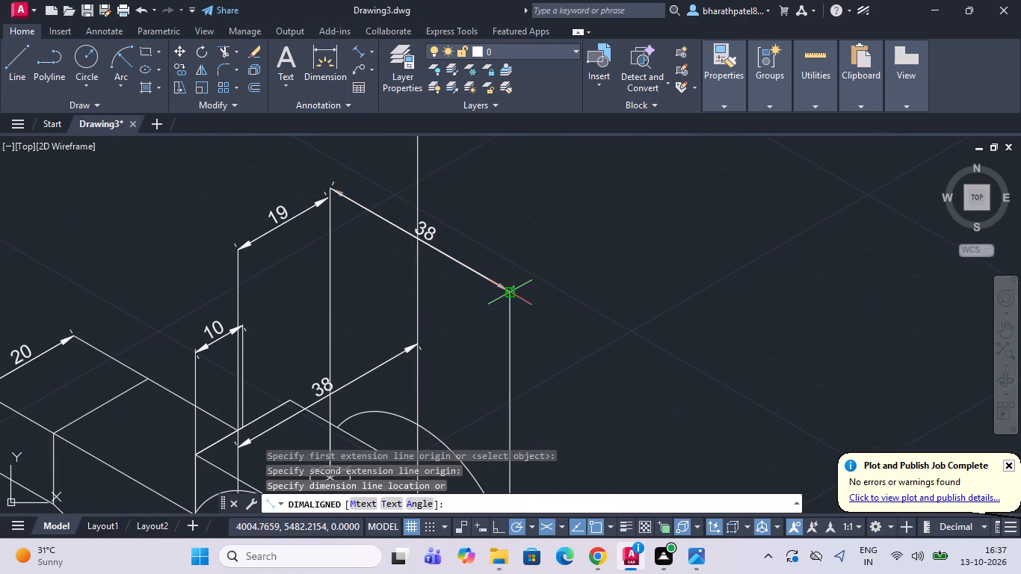
left_click(508, 292)
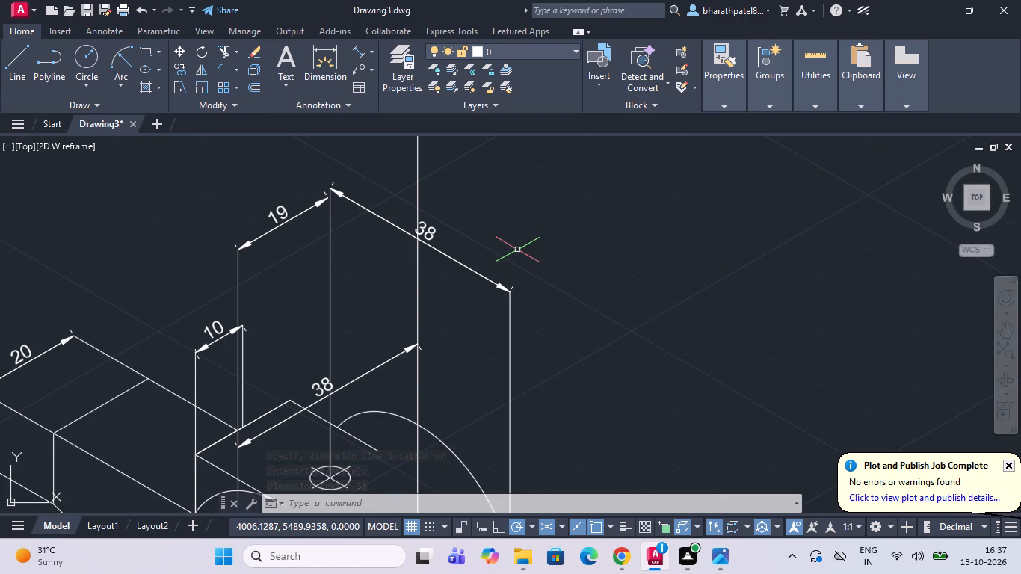
Draw a vertical line about 20 units long upward from the centre of the end plate's upper hole, crossing the plate's top edge.
left_click_drag(14, 64, 61, 65)
scroll(372, 141, "down", 2)
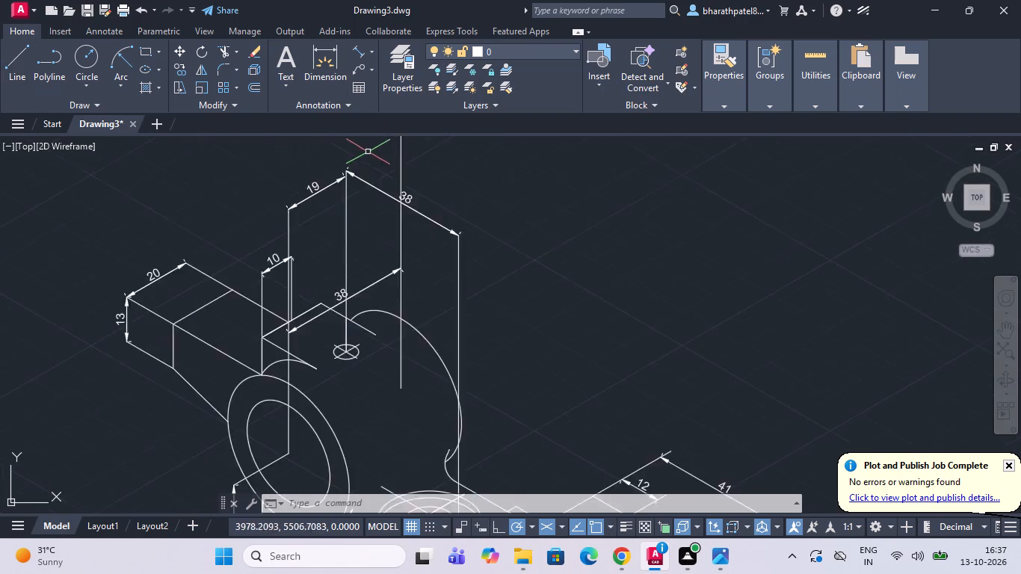
scroll(367, 152, "down", 1)
scroll(471, 327, "up", 3)
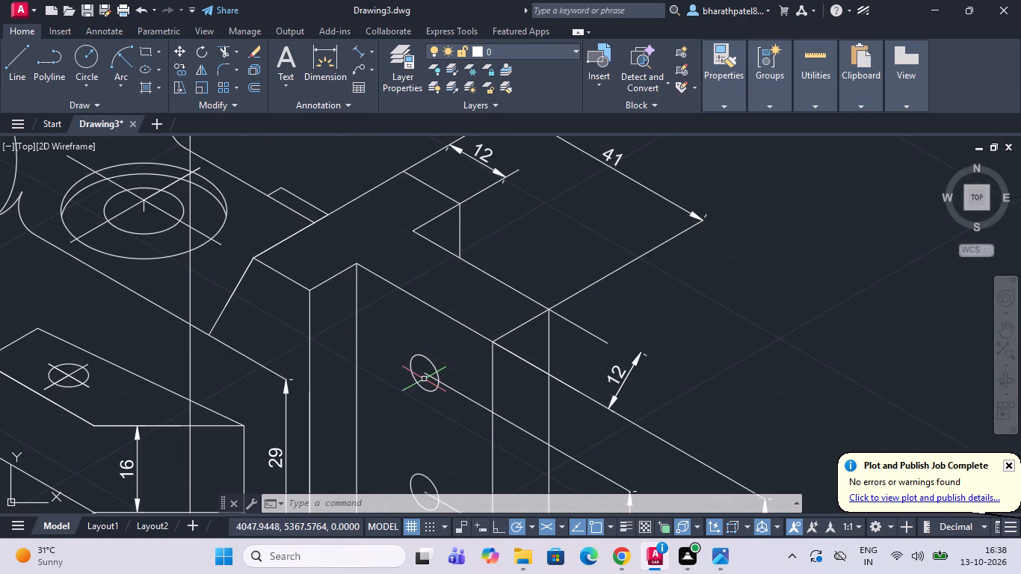
left_click(15, 61)
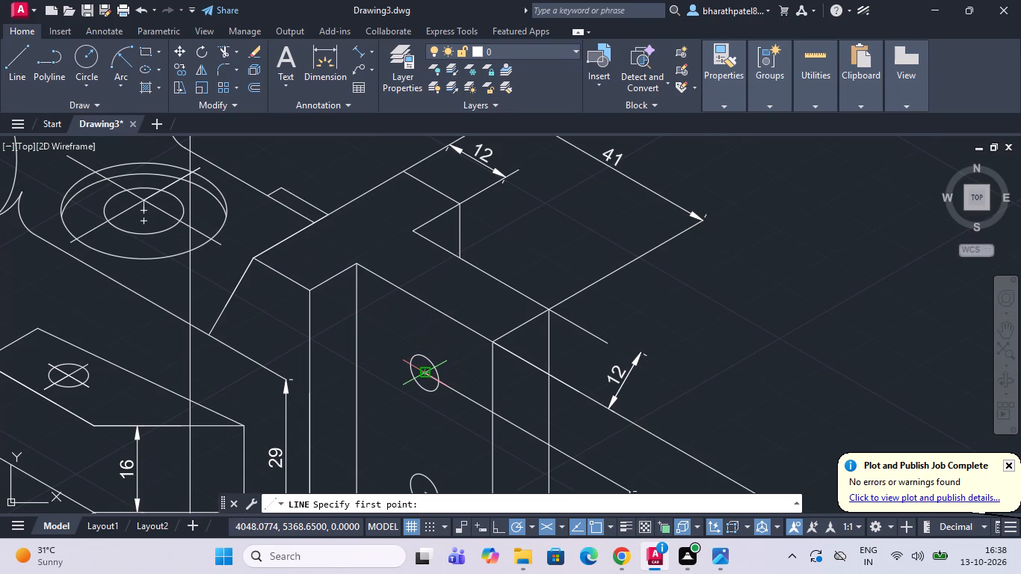
scroll(423, 371, "up", 1)
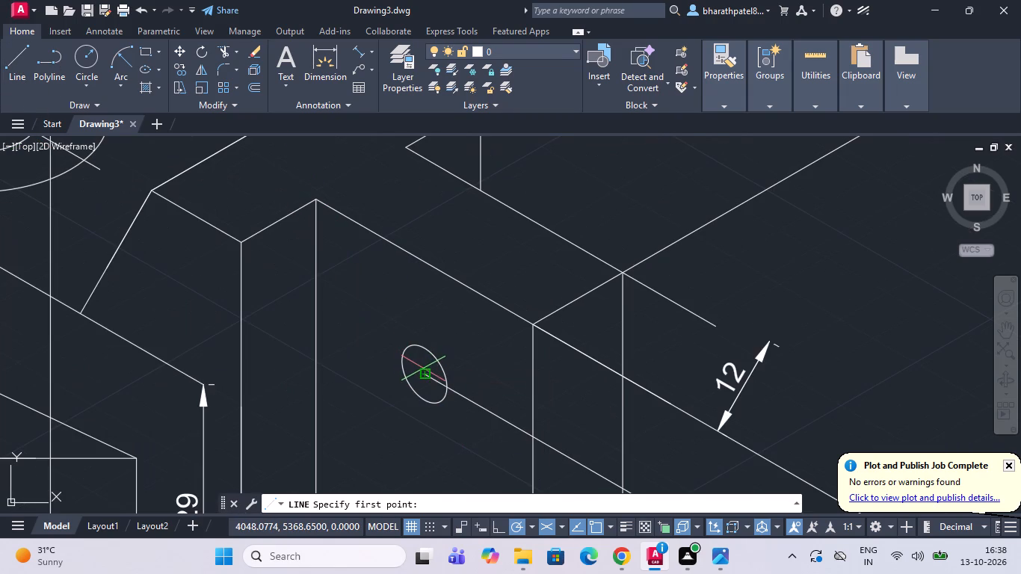
left_click(427, 376)
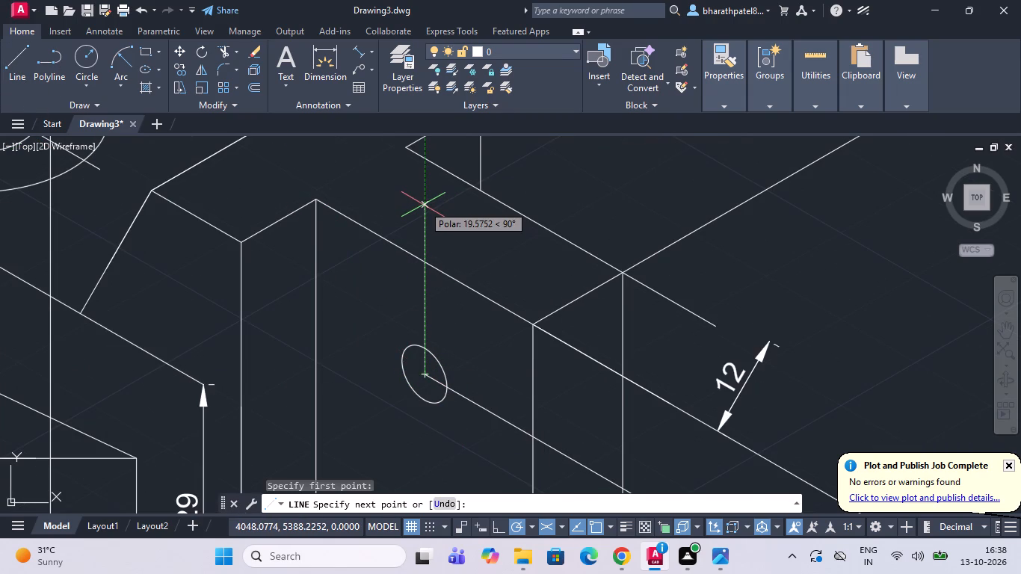
left_click(423, 205)
key("Escape")
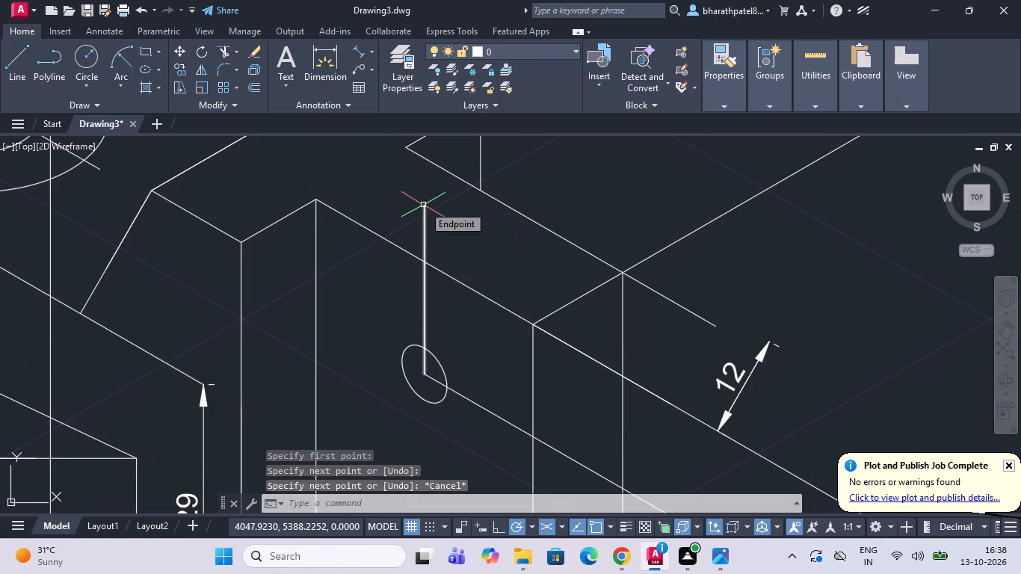
Draw a line about 15 units long at 30° from where the hole's vertical line crosses the plate's top front edge.
left_click(4, 58)
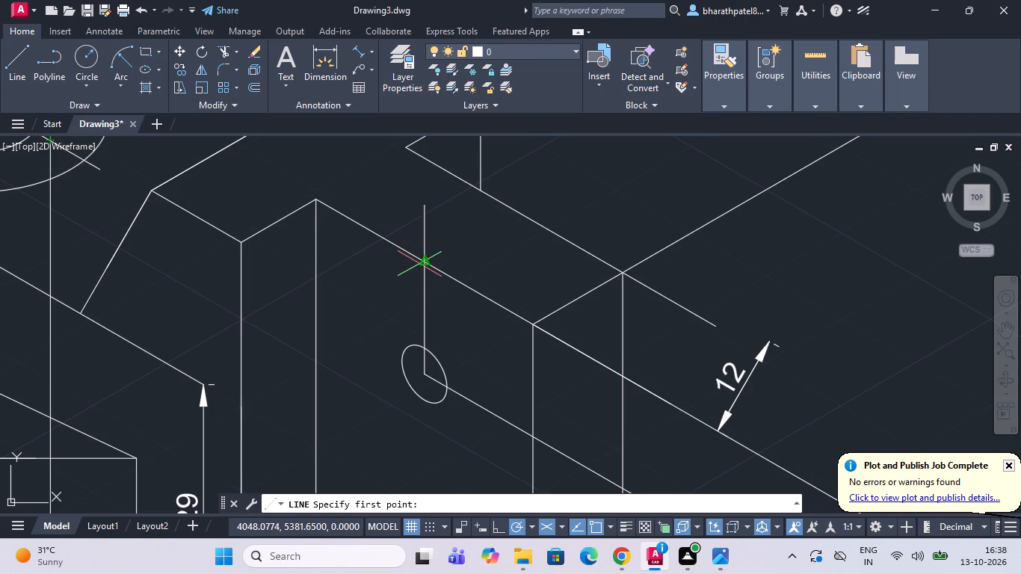
left_click(419, 264)
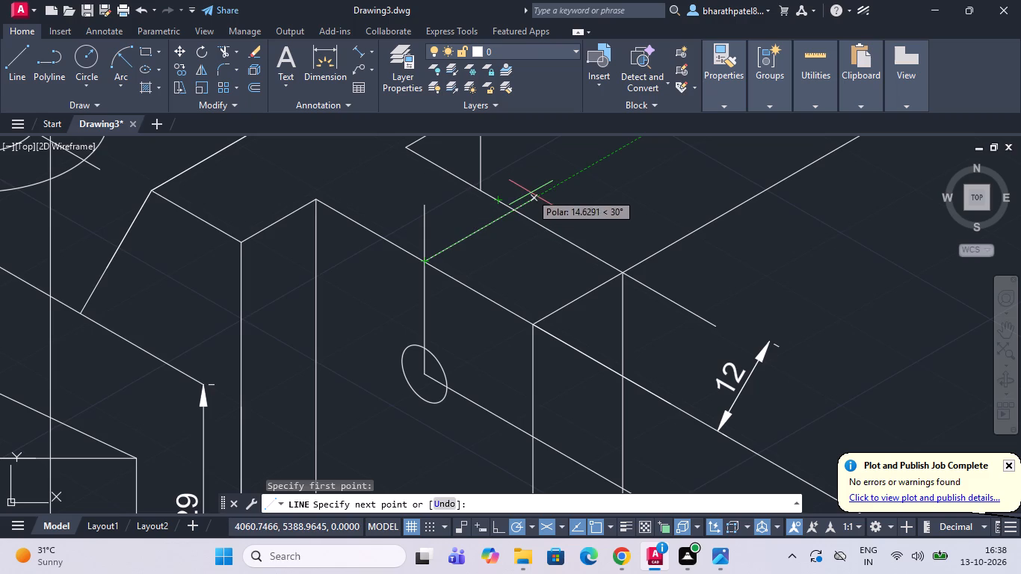
left_click(531, 193)
key("Escape")
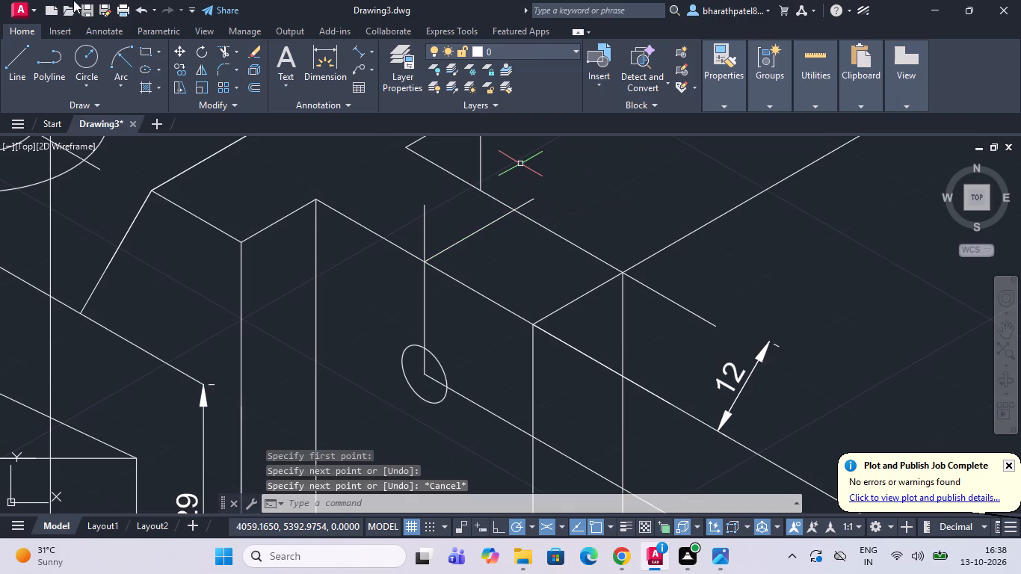
Draw a vertical line upward from the middle of the 15-unit sloping line on the end plate to just above the boss's upper 38 dimension's lower end.
left_click(16, 63)
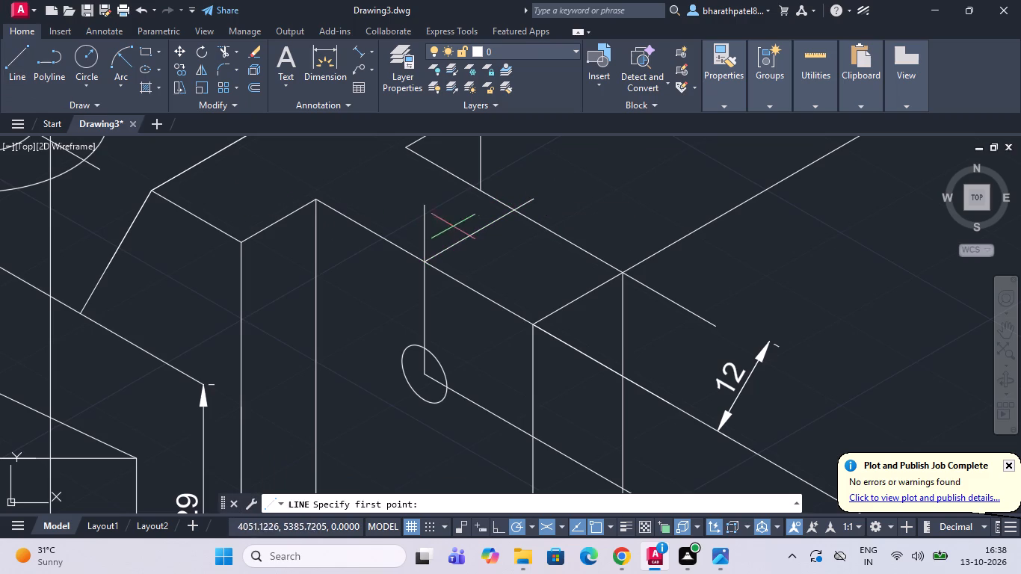
left_click(479, 226)
scroll(479, 226, "down", 4)
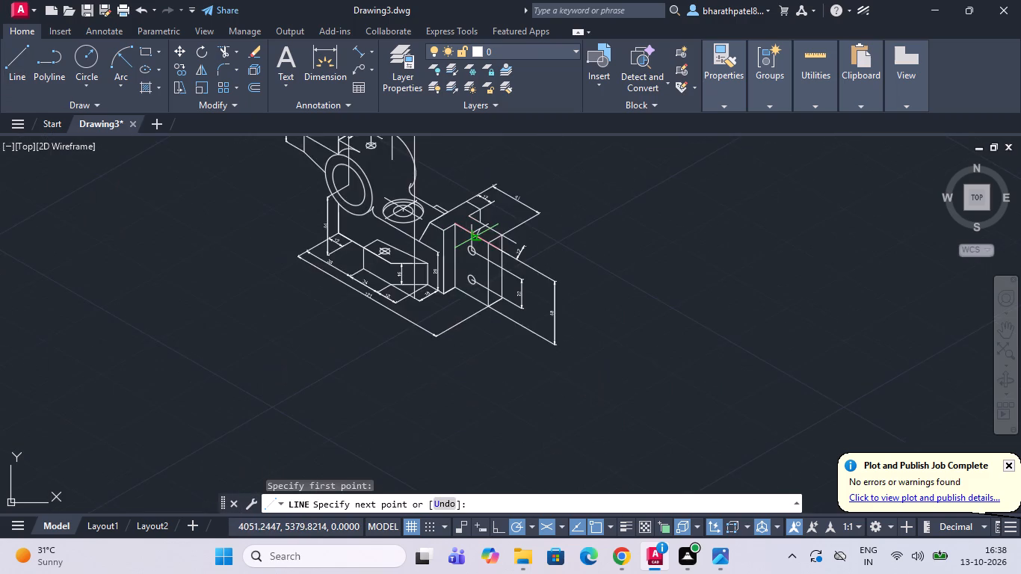
scroll(478, 235, "down", 2)
scroll(471, 173, "up", 1)
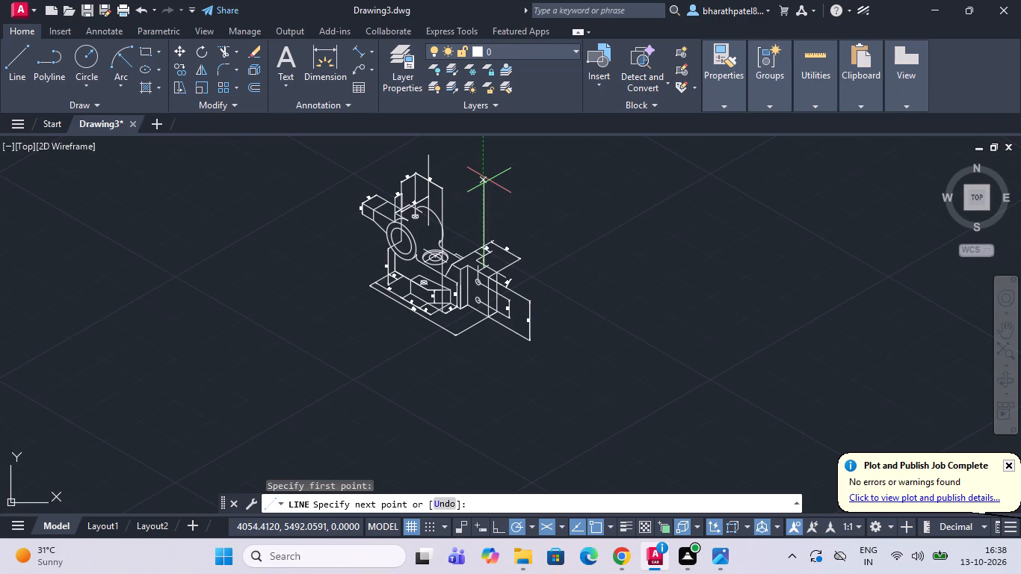
scroll(488, 180, "up", 1)
left_click(476, 180)
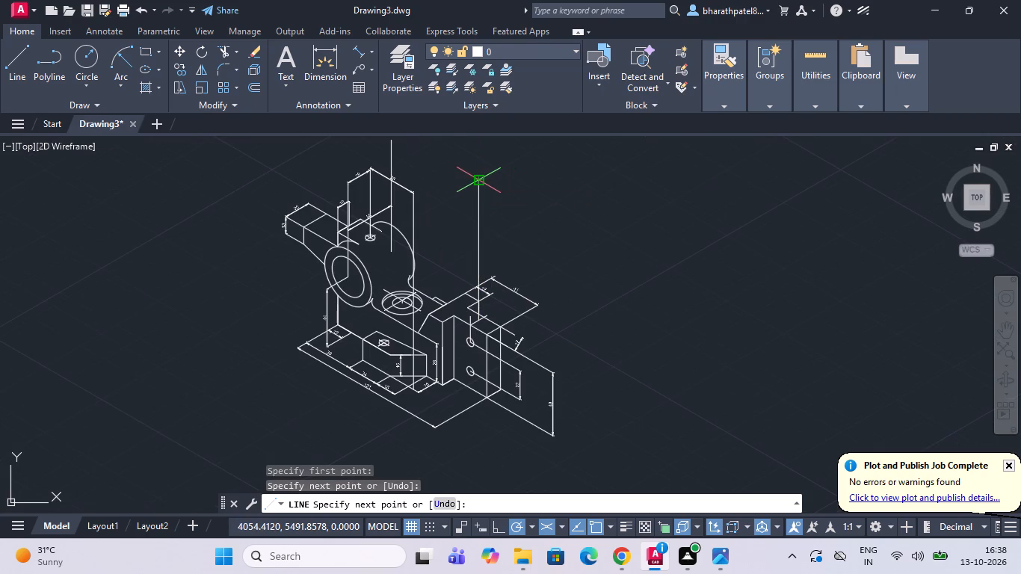
key("Escape")
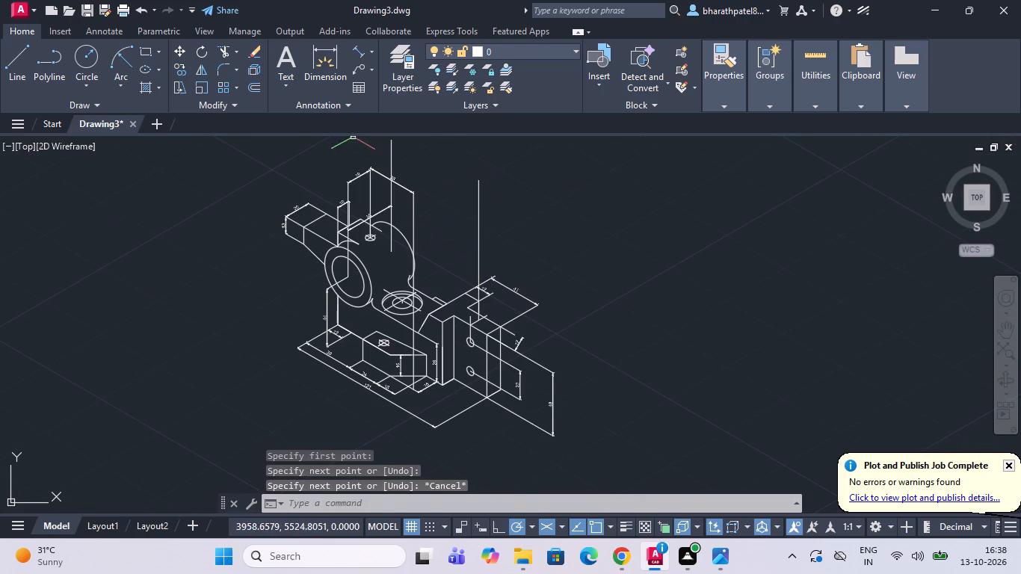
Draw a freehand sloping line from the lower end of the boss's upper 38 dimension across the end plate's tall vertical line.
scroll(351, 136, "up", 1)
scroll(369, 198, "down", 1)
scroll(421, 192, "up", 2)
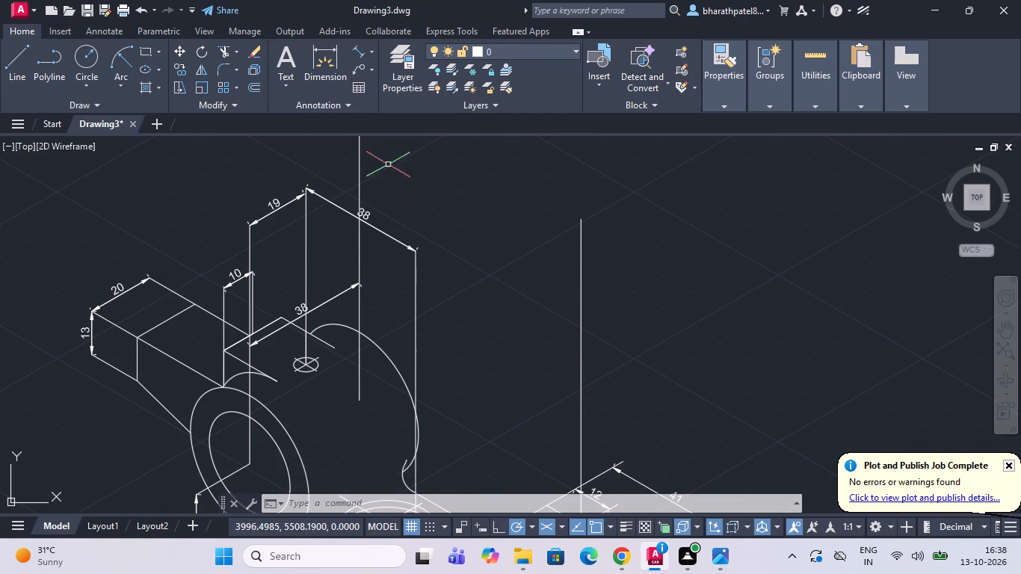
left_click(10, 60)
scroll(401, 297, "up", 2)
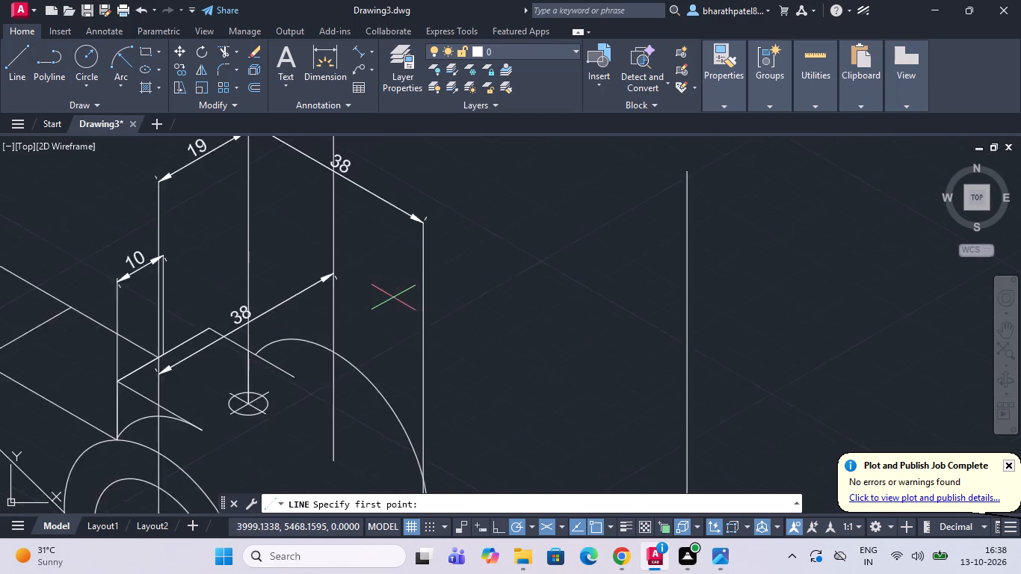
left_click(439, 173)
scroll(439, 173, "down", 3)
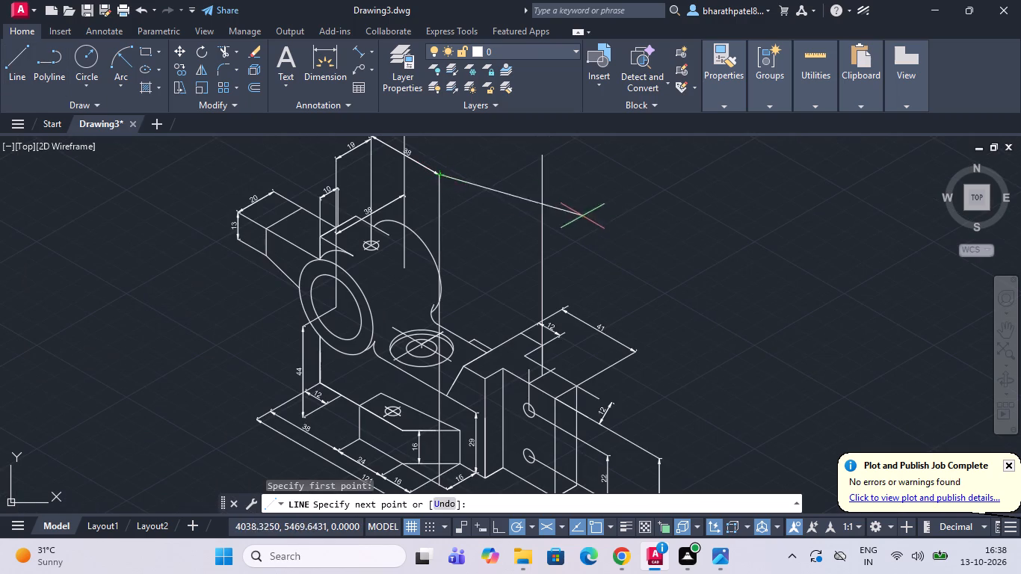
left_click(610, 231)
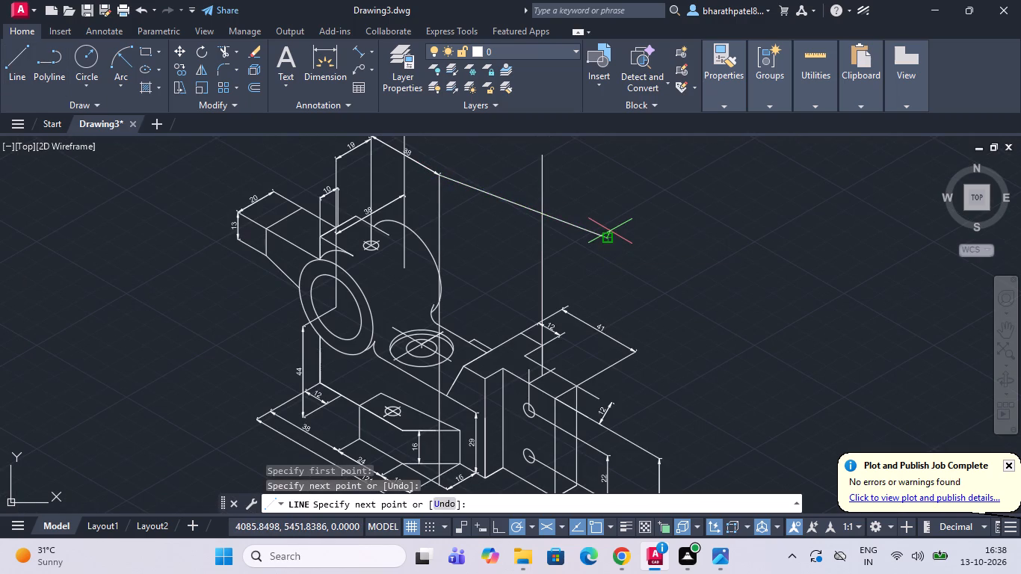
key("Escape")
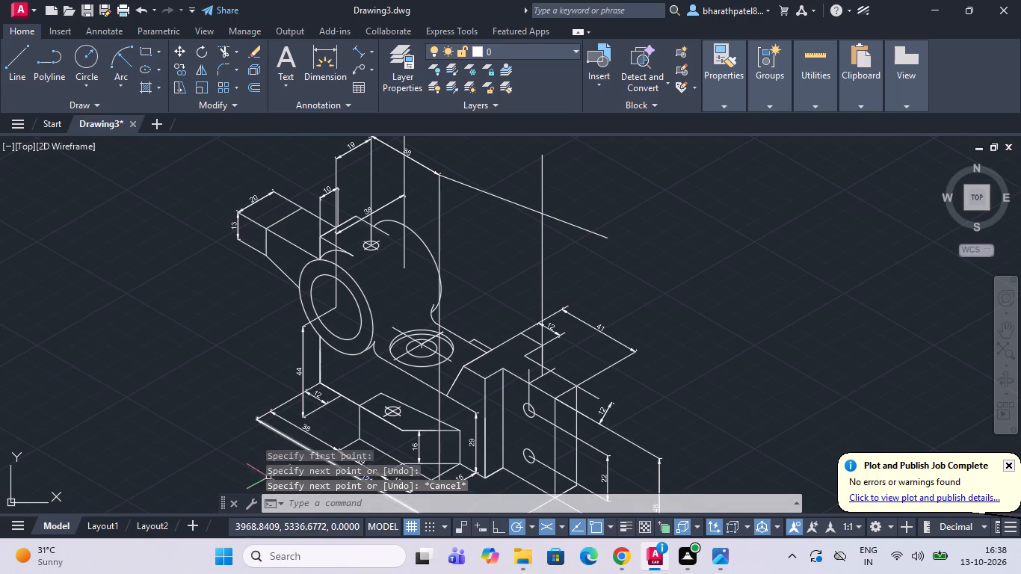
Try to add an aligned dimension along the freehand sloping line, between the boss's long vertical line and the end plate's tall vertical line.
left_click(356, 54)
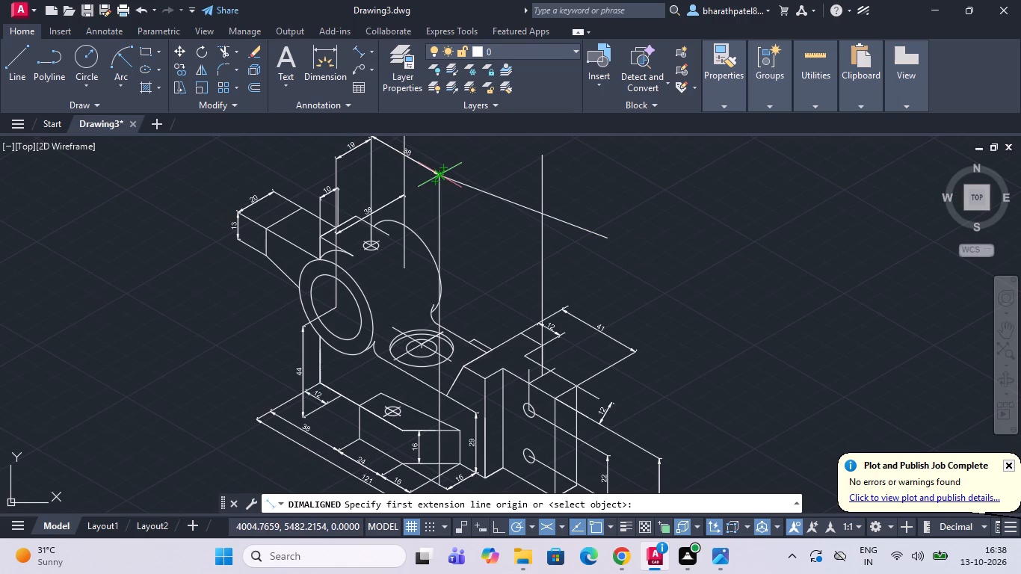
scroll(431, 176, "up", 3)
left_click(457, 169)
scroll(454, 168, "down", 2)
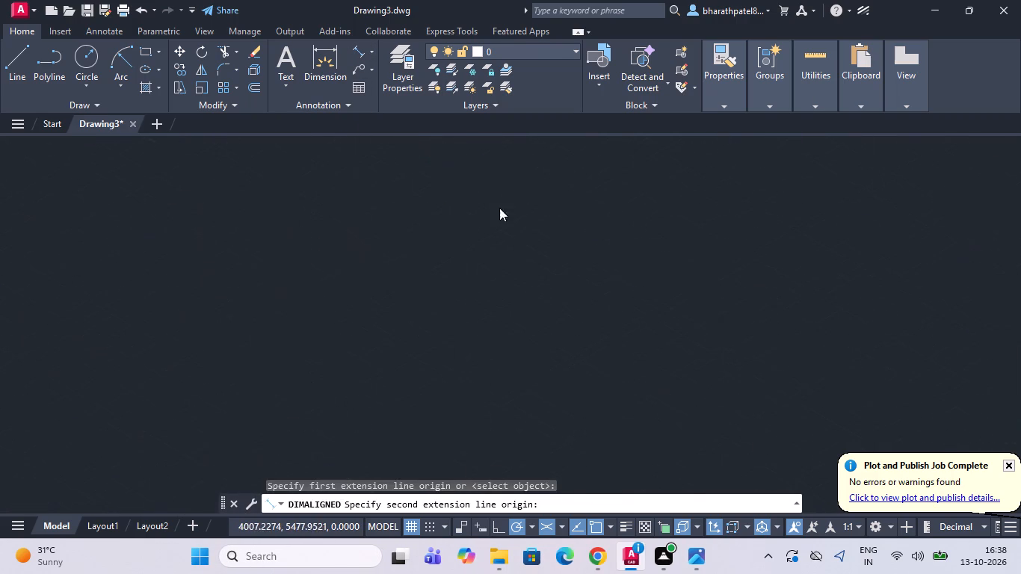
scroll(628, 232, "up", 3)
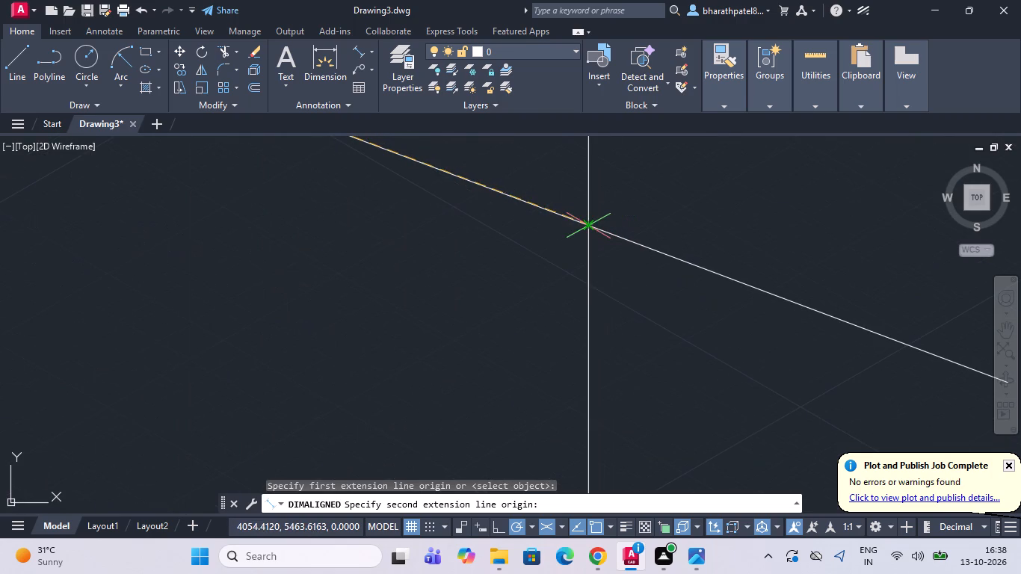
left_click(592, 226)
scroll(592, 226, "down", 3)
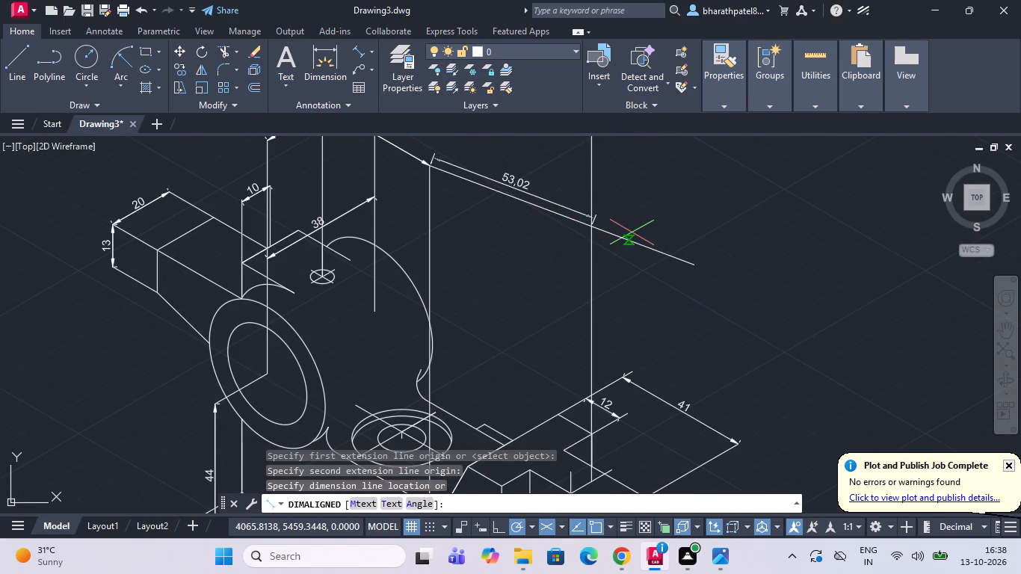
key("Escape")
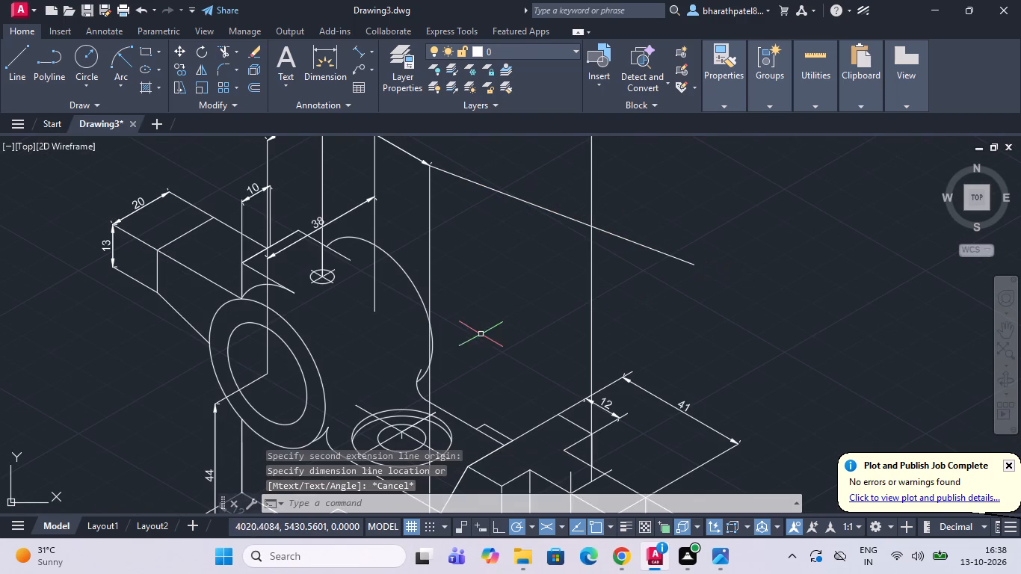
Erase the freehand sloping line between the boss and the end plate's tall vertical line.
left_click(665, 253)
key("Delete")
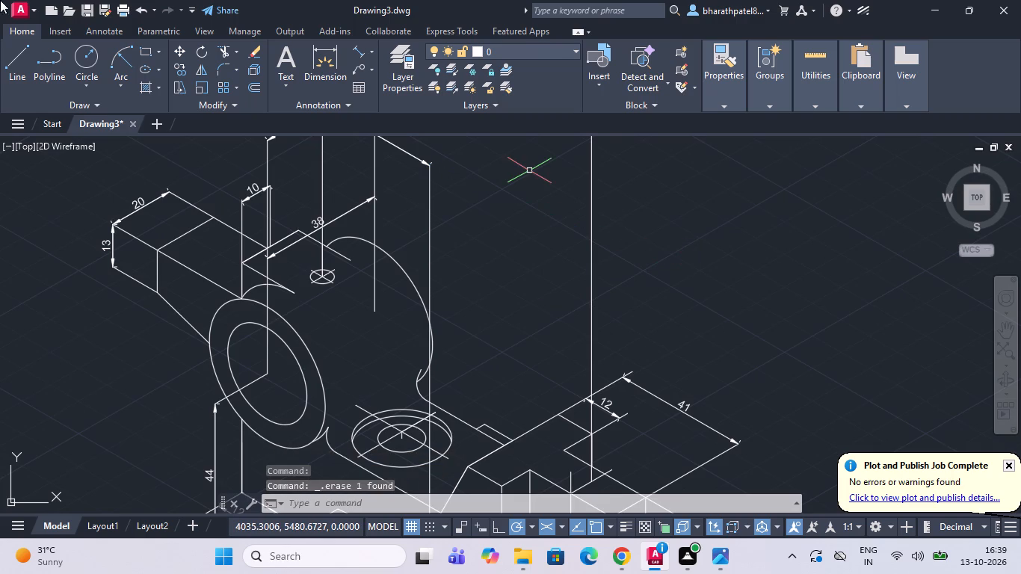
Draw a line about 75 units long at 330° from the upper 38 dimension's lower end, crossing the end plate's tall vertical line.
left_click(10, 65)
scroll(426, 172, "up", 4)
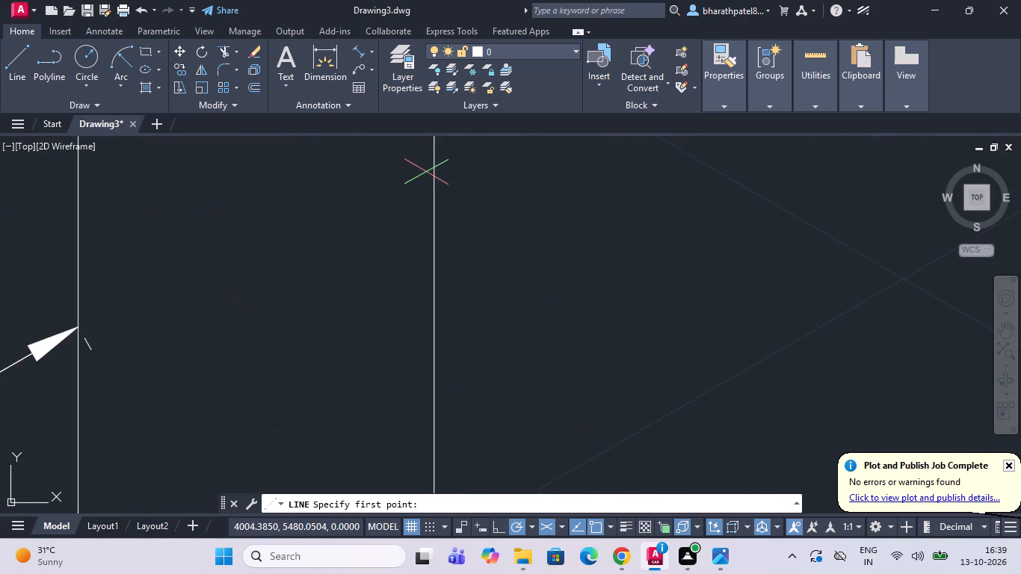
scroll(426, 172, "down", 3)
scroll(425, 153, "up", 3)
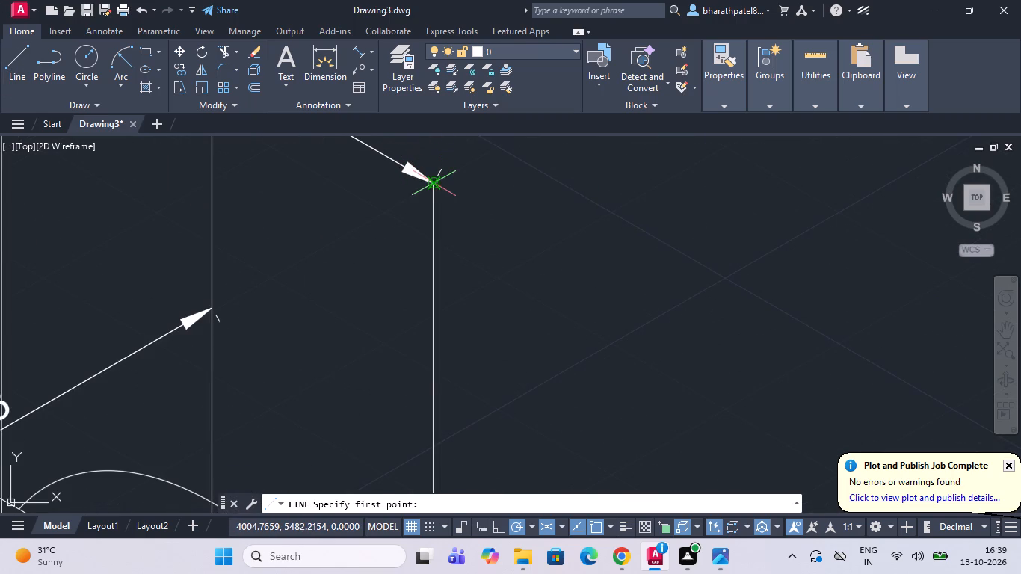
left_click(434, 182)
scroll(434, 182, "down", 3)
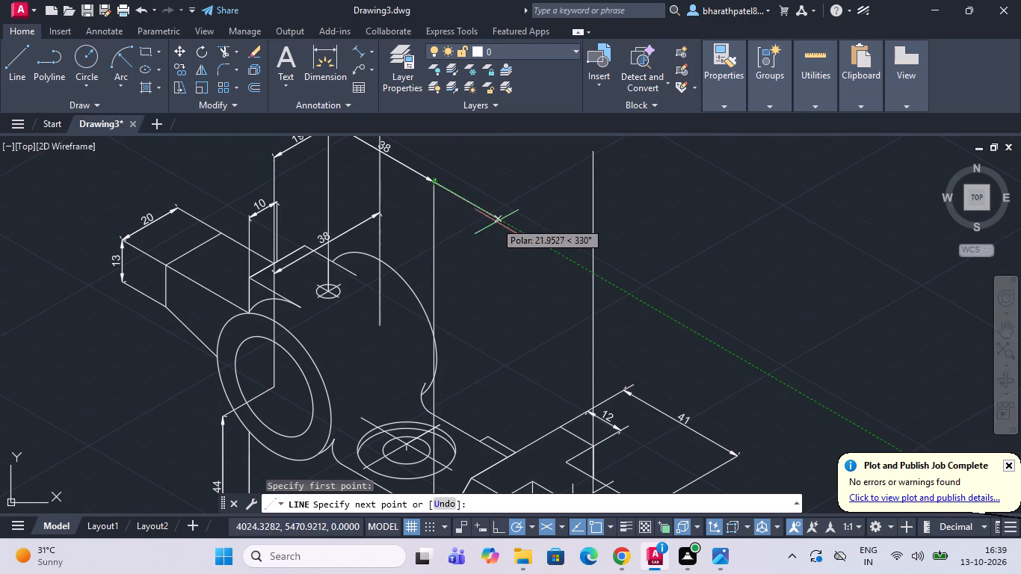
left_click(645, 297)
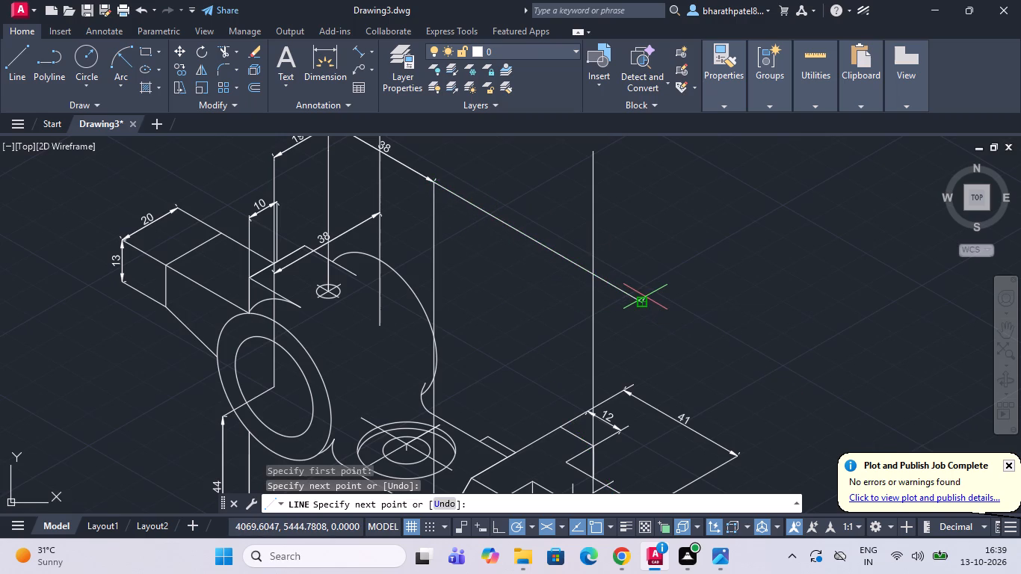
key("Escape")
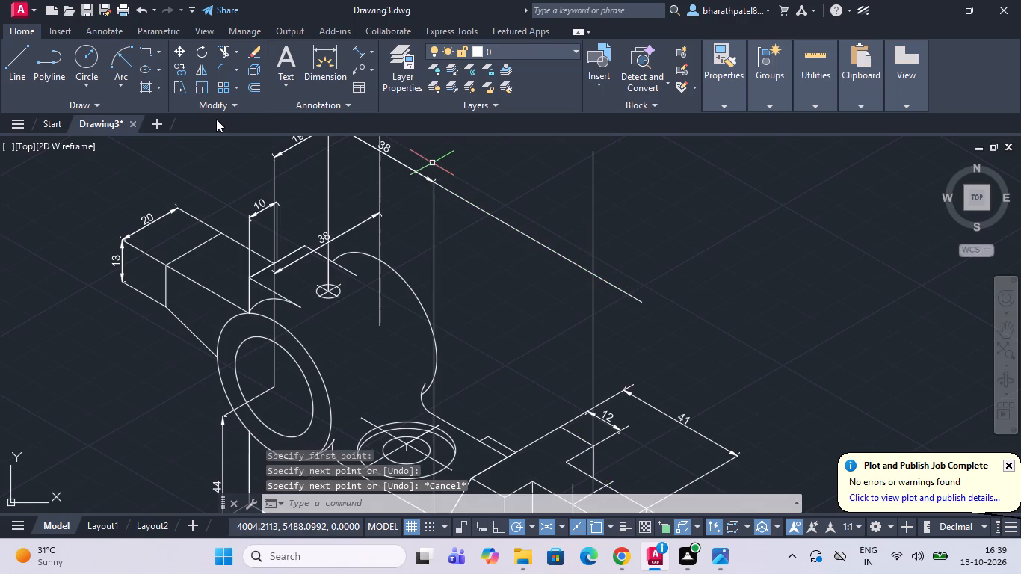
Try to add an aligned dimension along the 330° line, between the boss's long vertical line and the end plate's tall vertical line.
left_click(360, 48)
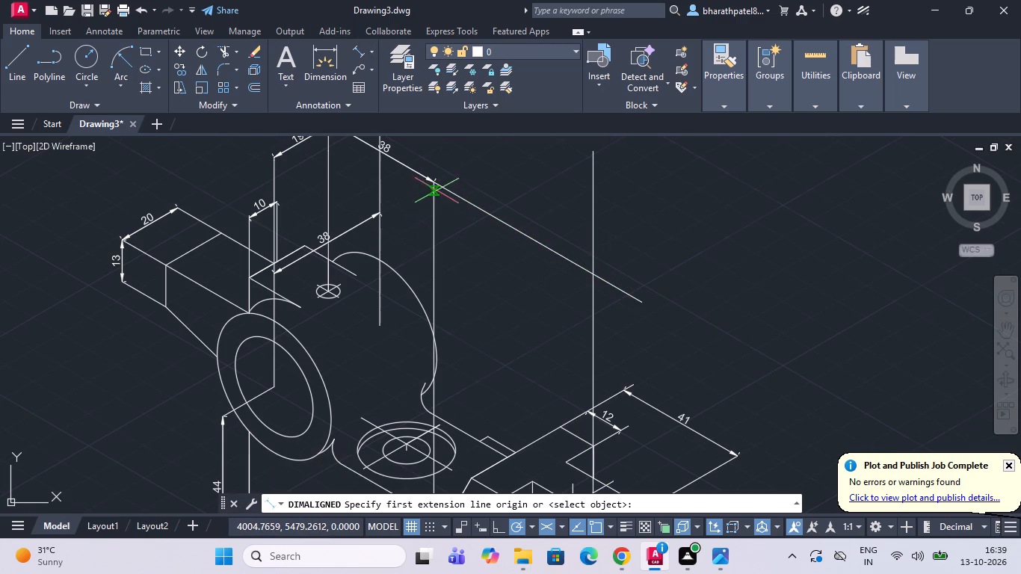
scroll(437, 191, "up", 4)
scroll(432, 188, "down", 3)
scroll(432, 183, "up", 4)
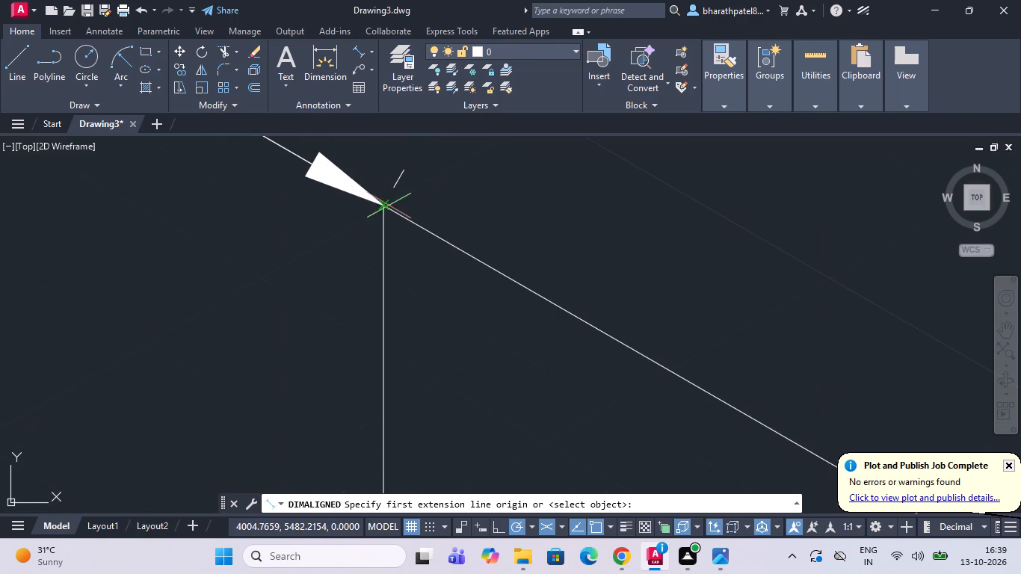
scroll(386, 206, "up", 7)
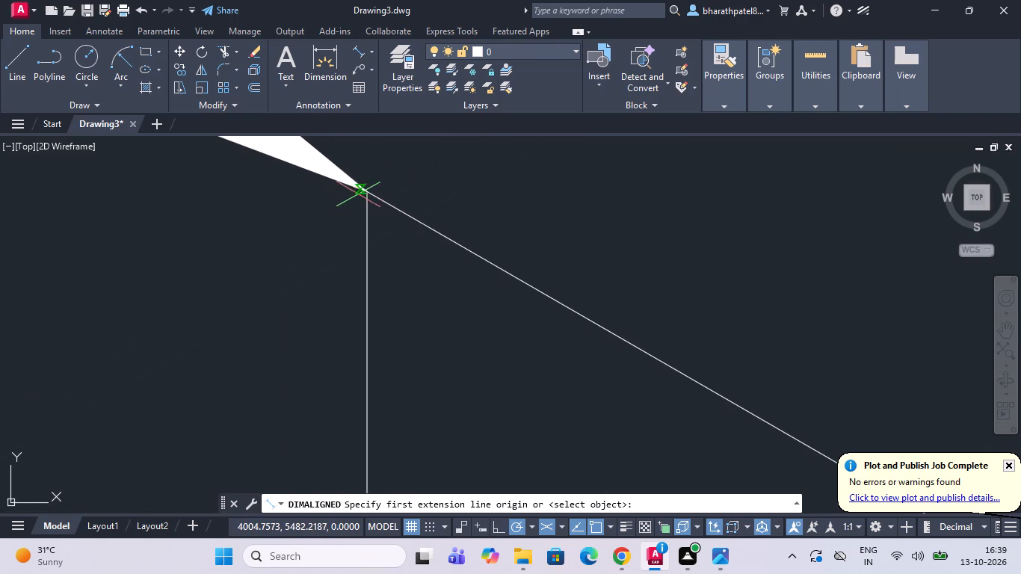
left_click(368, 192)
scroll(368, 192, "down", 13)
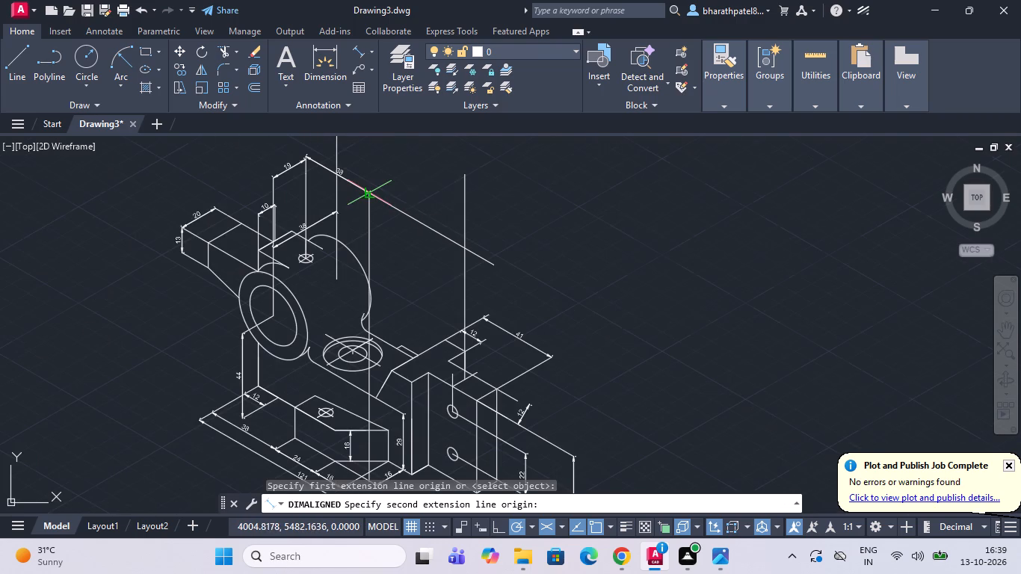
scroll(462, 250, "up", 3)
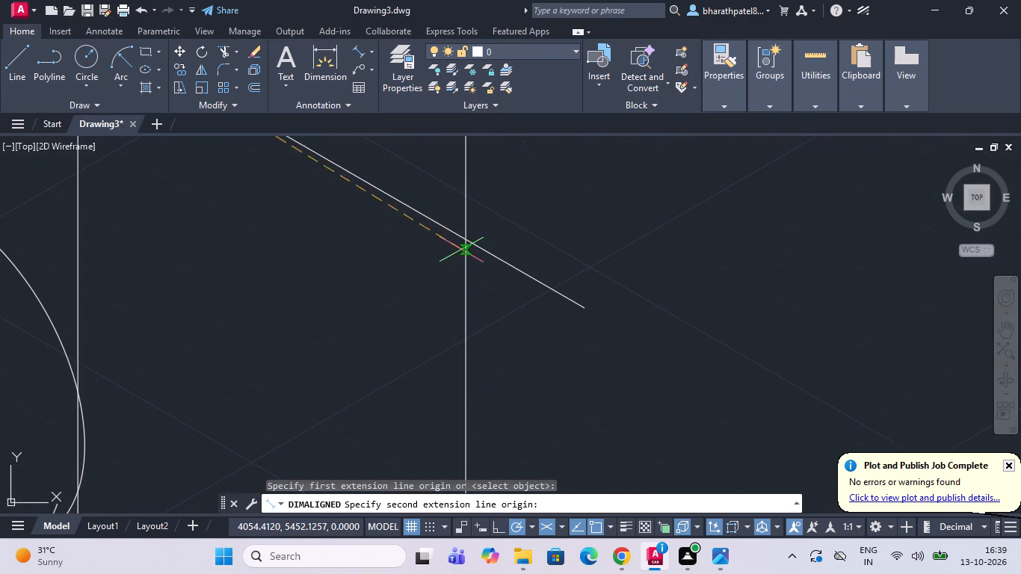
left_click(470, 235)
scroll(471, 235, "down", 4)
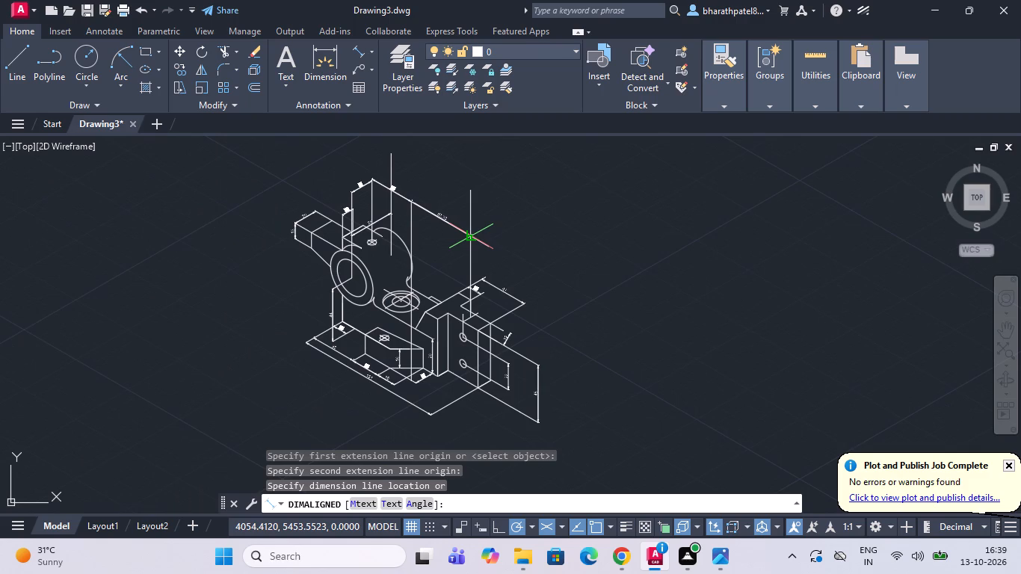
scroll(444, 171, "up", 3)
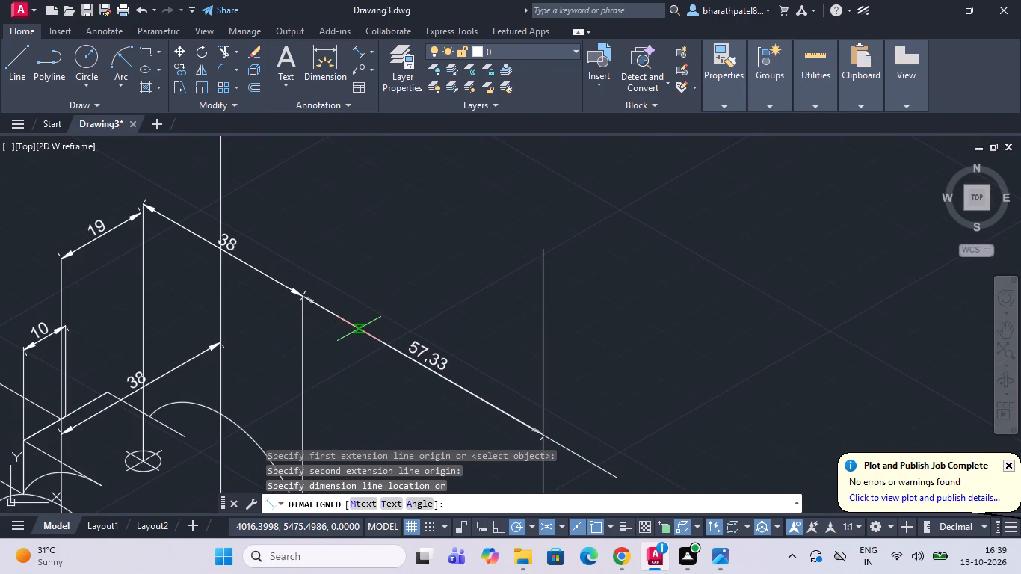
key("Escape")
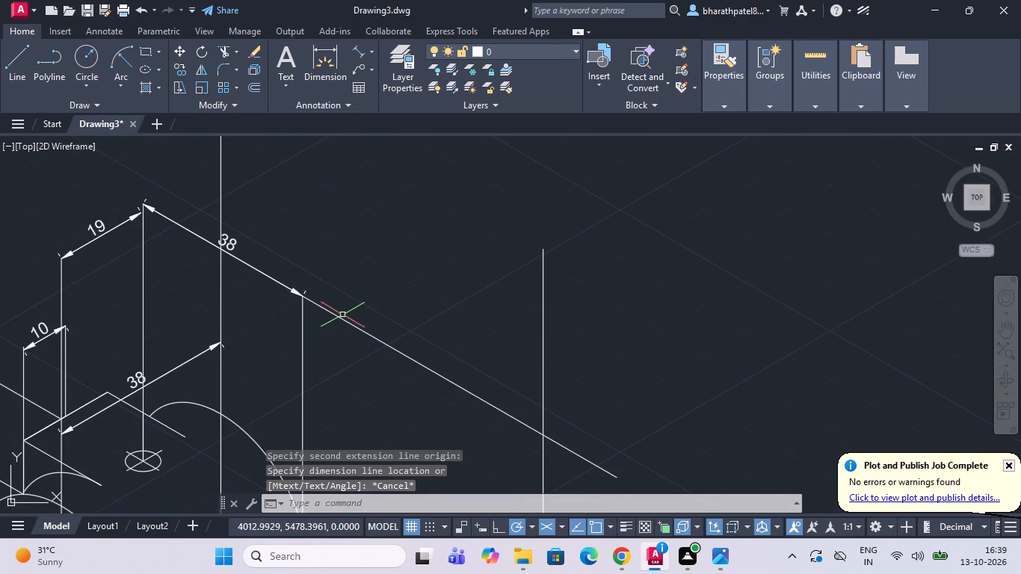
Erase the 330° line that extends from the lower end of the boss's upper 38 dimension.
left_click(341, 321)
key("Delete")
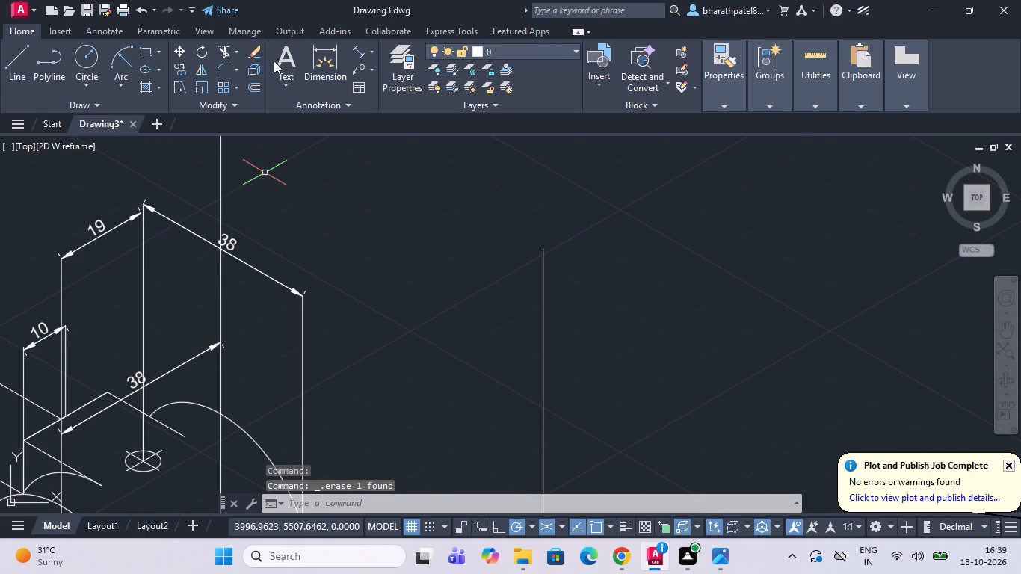
Draw a 54-unit line at 330° from the lower end of the boss's upper 38 dimension towards the end plate's tall vertical line.
left_click(15, 58)
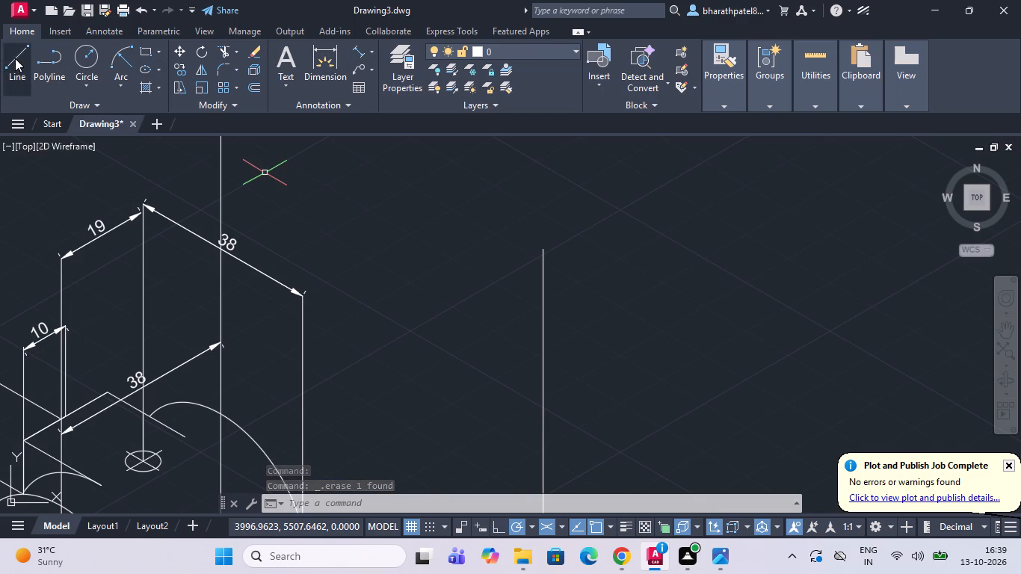
scroll(310, 312, "up", 4)
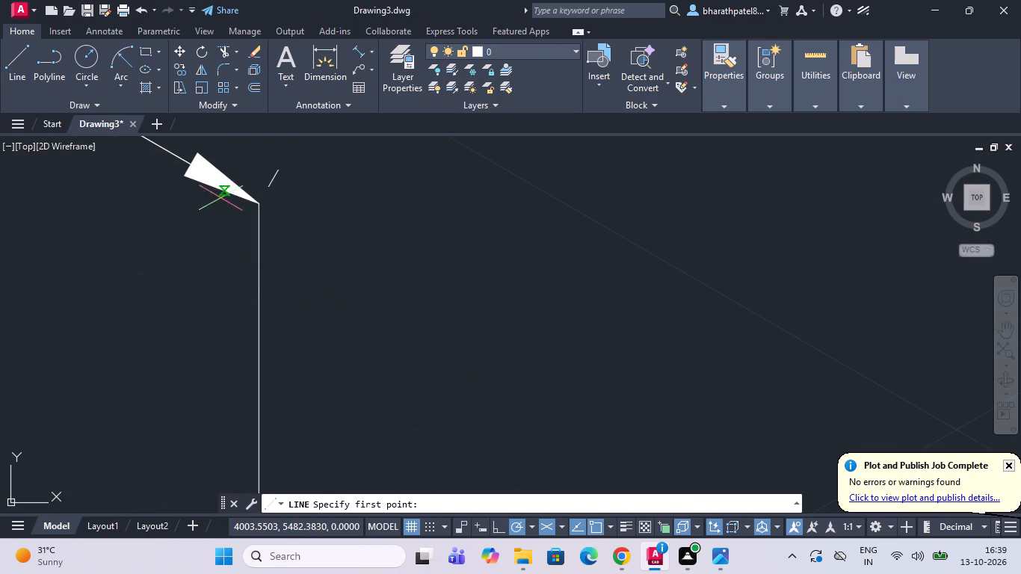
scroll(238, 179, "up", 3)
left_click(318, 279)
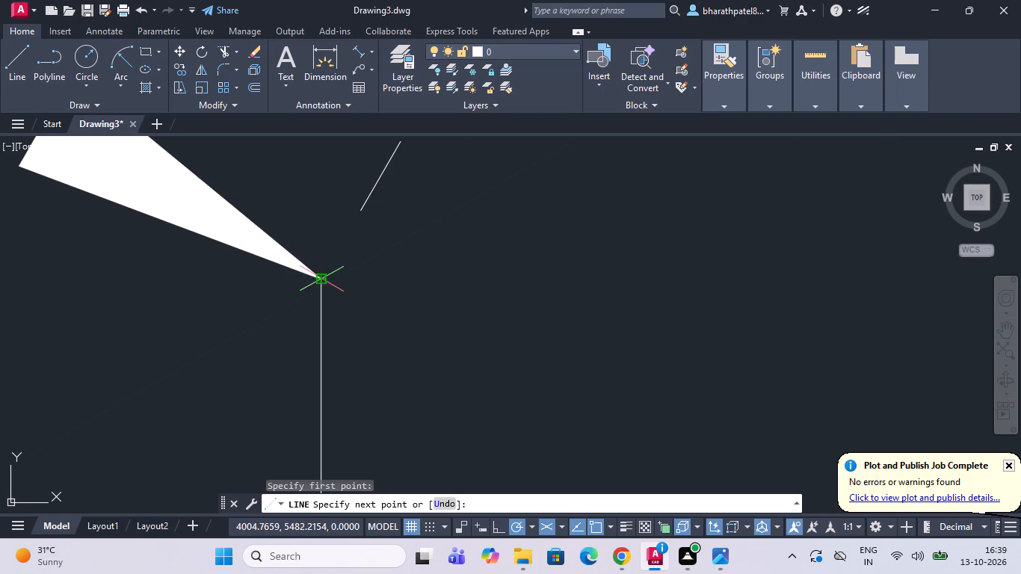
scroll(318, 279, "down", 11)
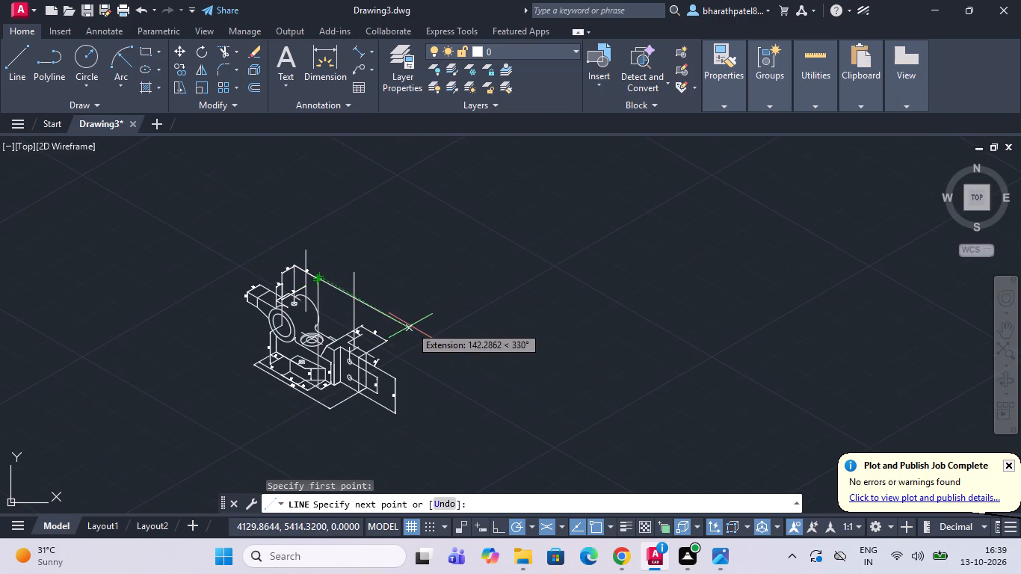
scroll(401, 331, "up", 3)
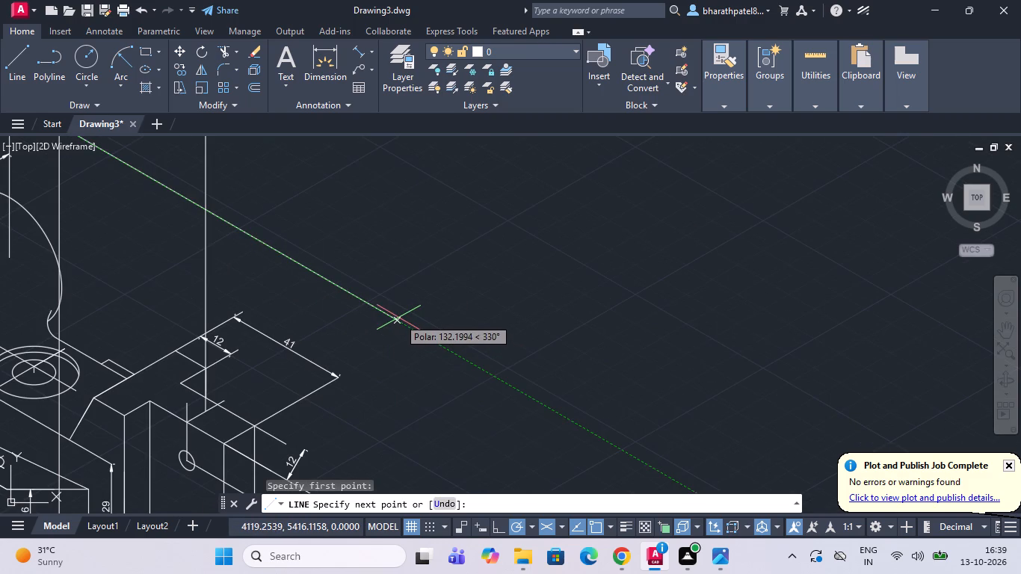
type("54")
key("Return")
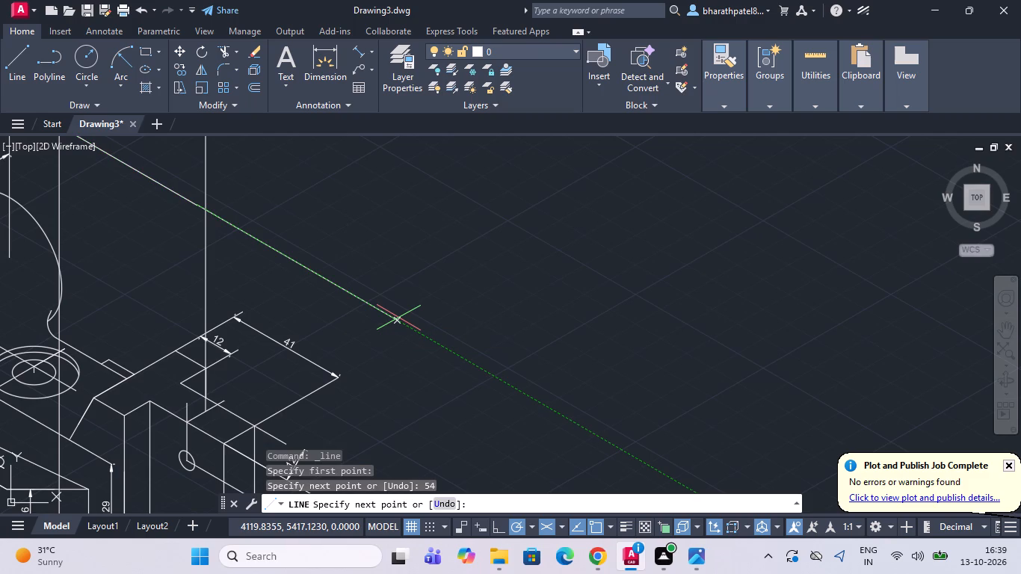
scroll(368, 313, "down", 3)
scroll(327, 290, "up", 3)
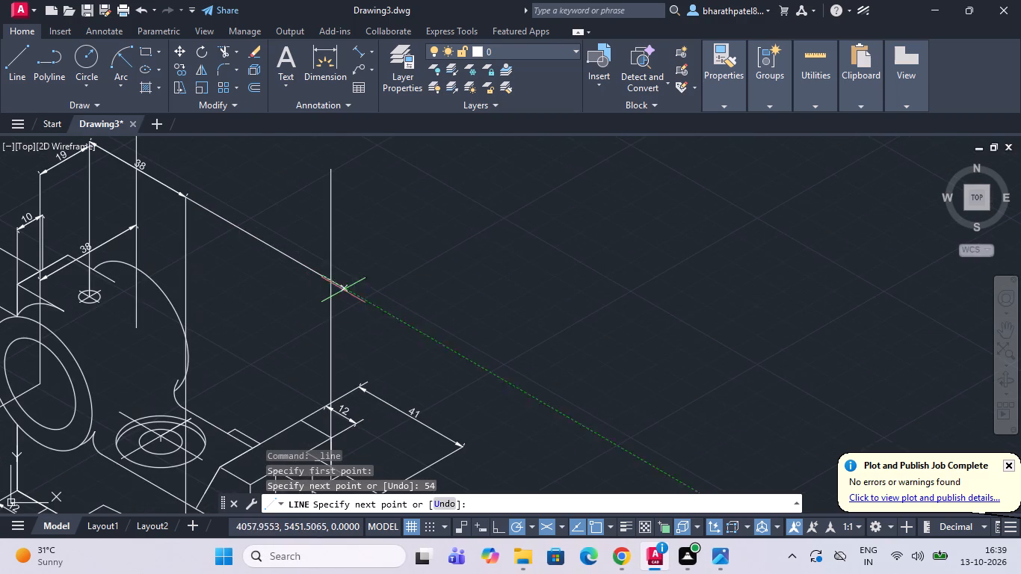
key("Escape")
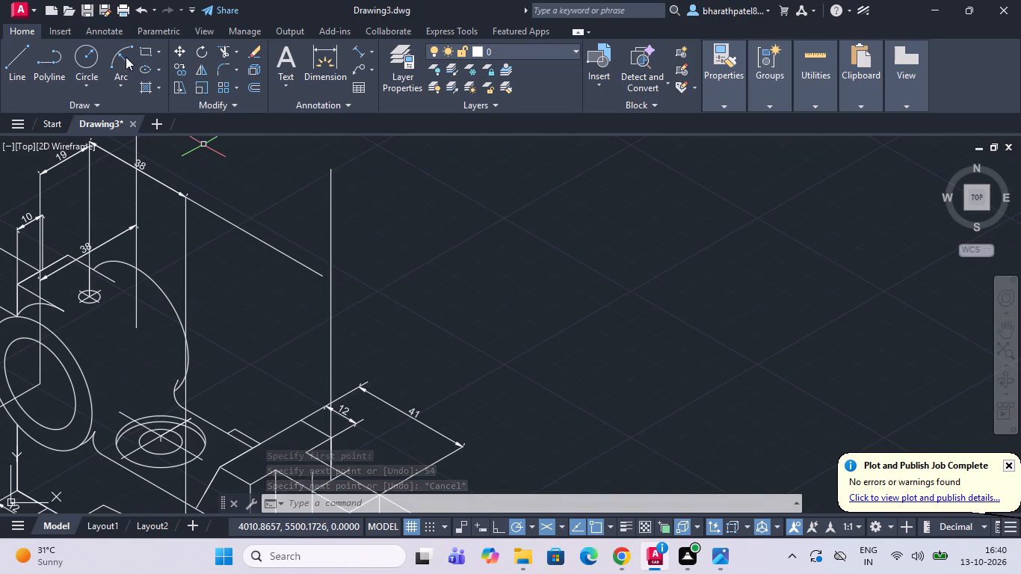
Add an aligned dimension to the 54-unit line, offset above it so its far arrowhead meets the end plate's tall vertical line.
left_click_drag(357, 48, 357, 58)
scroll(188, 194, "up", 2)
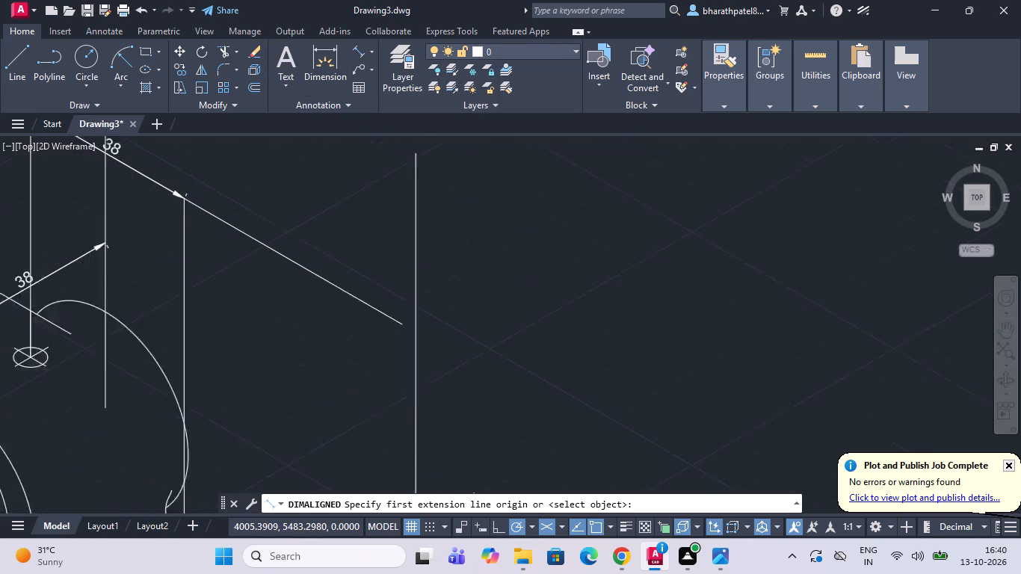
scroll(188, 194, "up", 2)
left_click(170, 210)
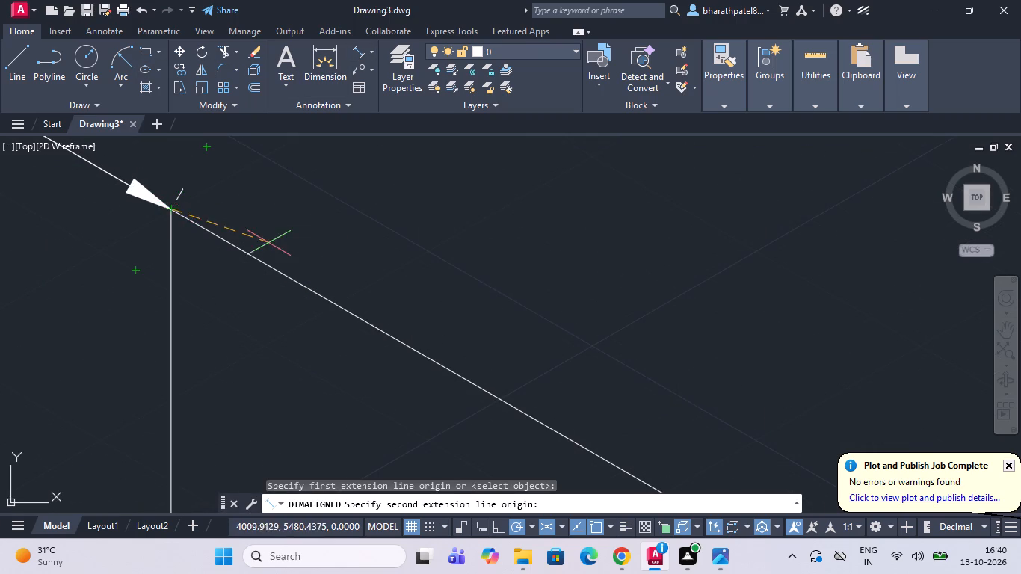
scroll(271, 244, "down", 4)
scroll(389, 323, "up", 3)
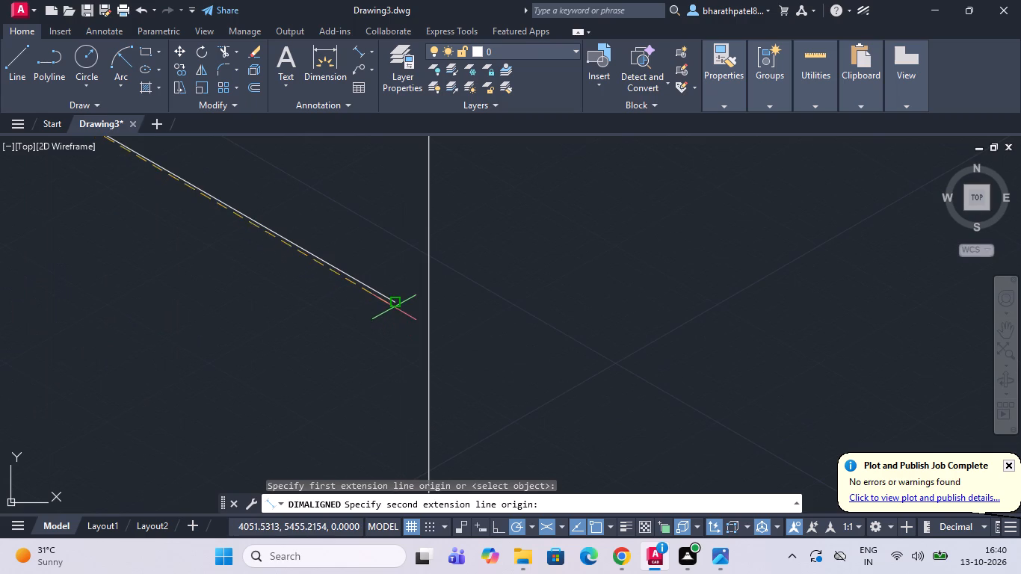
left_click(395, 300)
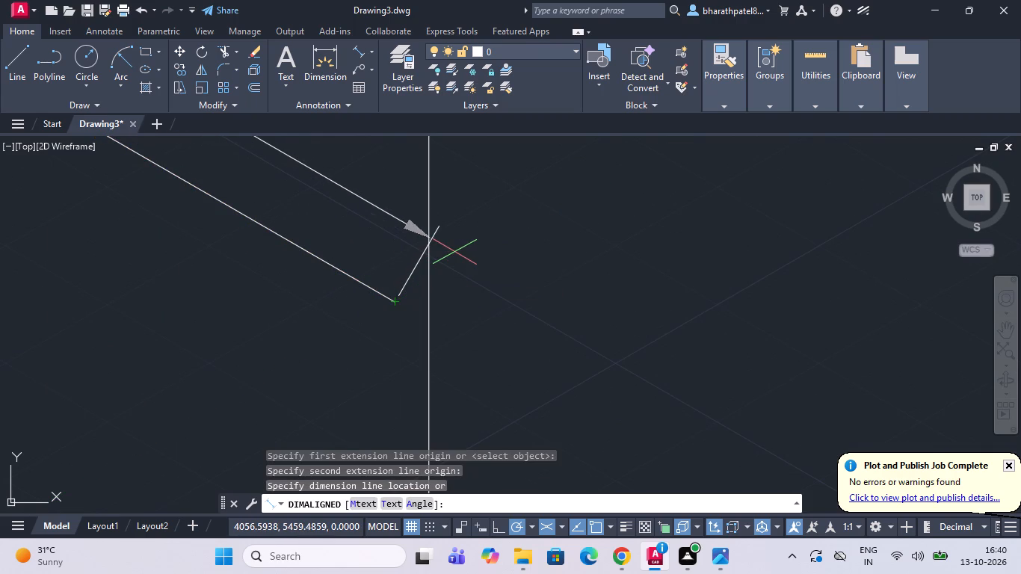
left_click(453, 256)
scroll(460, 261, "down", 3)
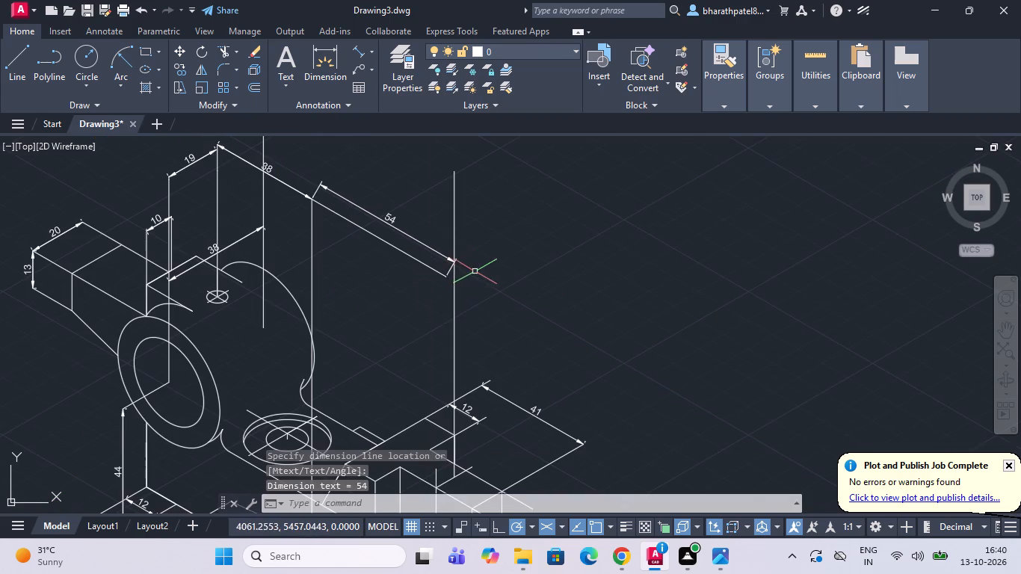
Erase the 54-unit line at 330° beneath its aligned dimension.
scroll(296, 161, "up", 2)
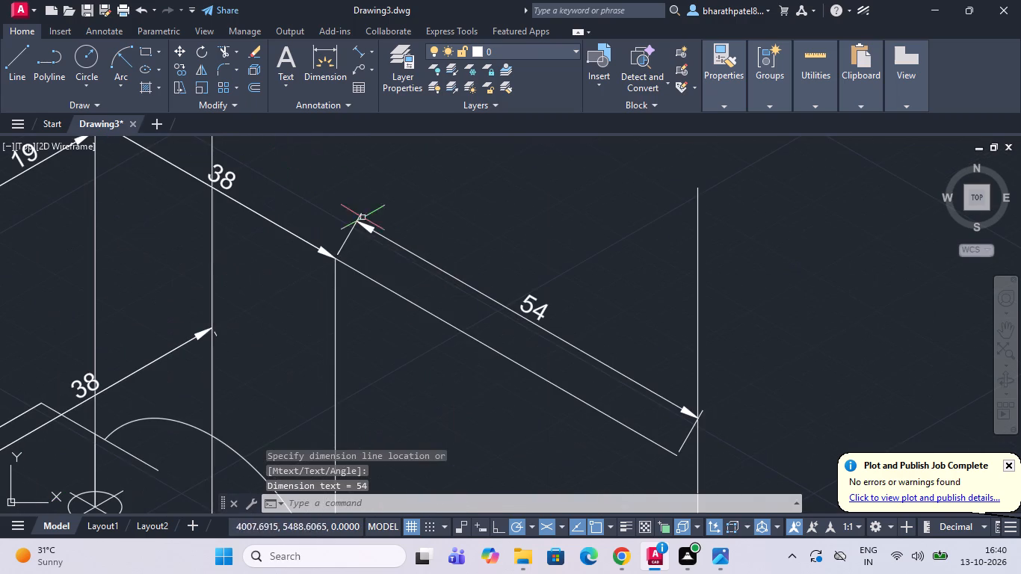
left_click(387, 288)
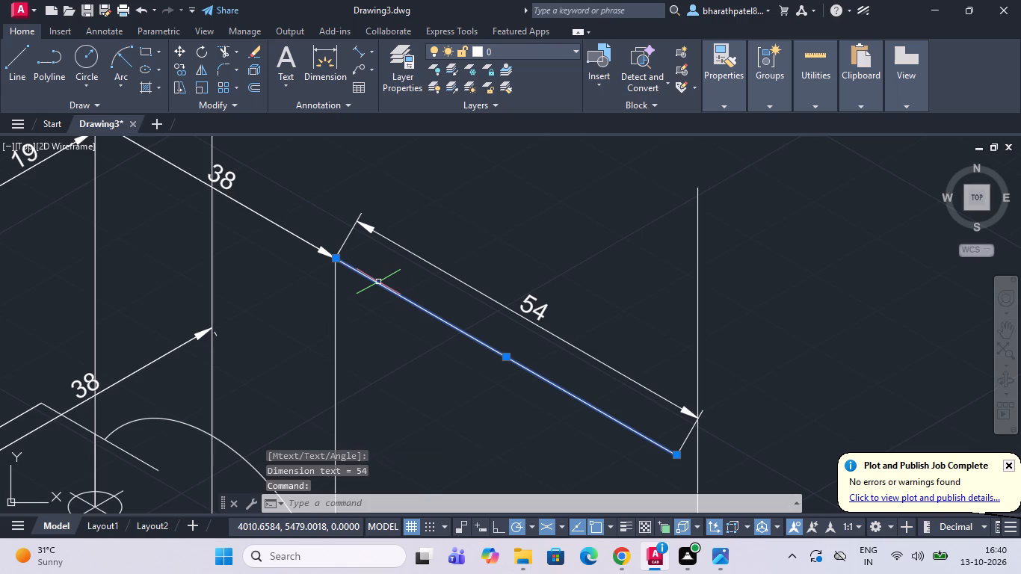
key("Delete")
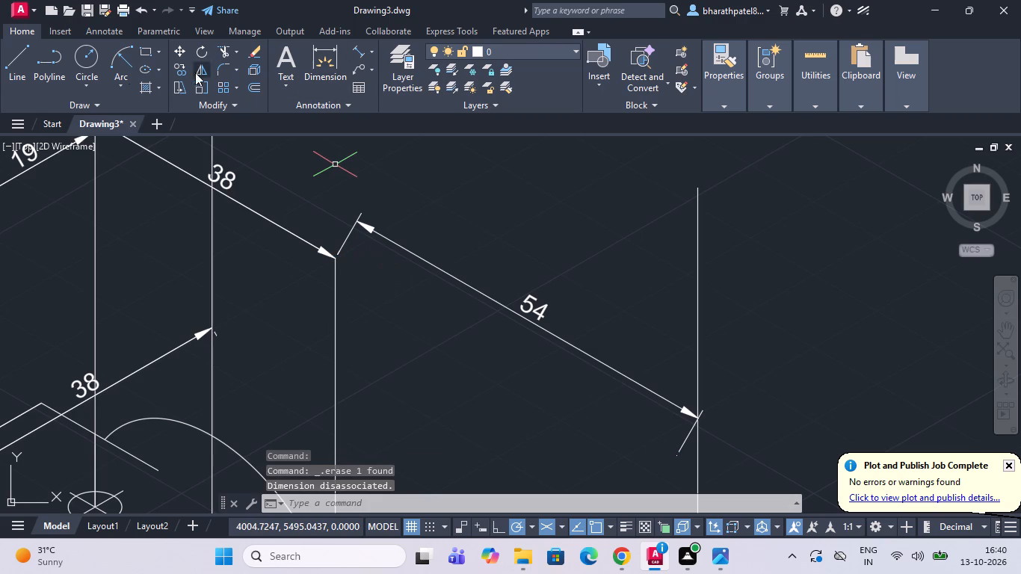
Draw a short horizontal line across the end plate's tall vertical line, just below the 54 dimension's lower arrowhead.
left_click_drag(1, 60, 9, 59)
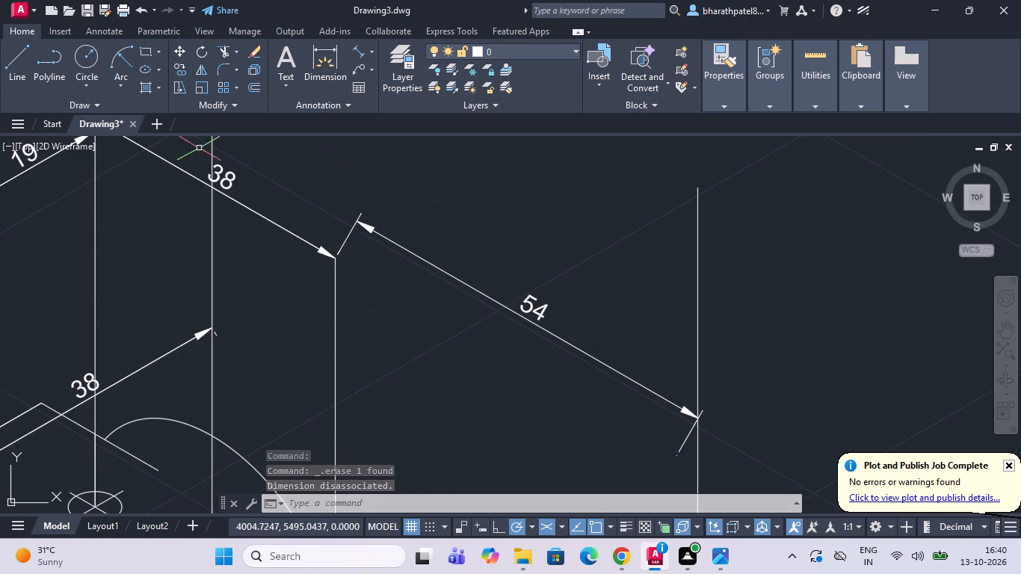
scroll(430, 278, "down", 2)
scroll(545, 365, "up", 2)
left_click_drag(490, 234, 569, 276)
left_click_drag(21, 48, 103, 84)
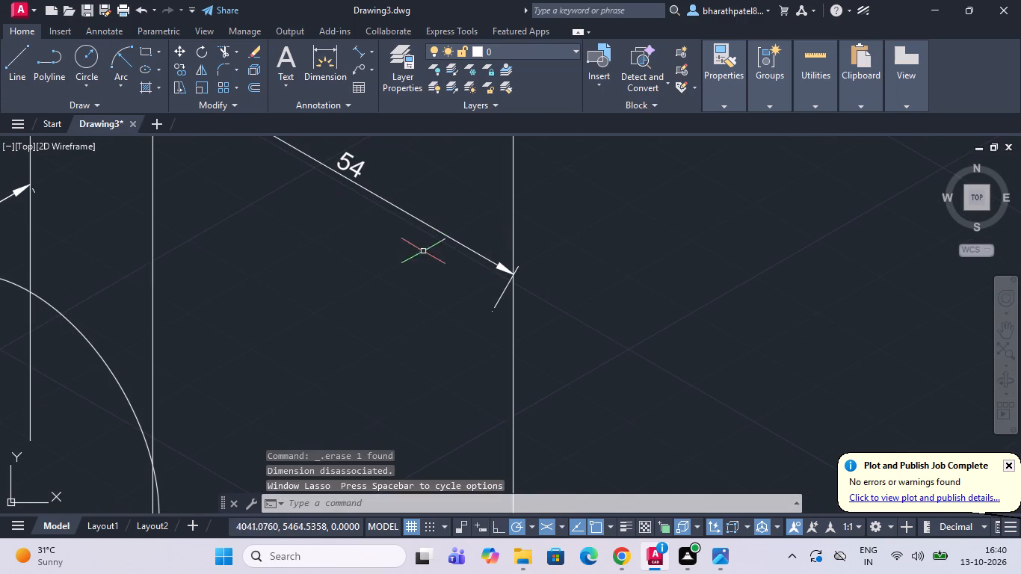
scroll(502, 280, "up", 2)
left_click_drag(514, 271, 614, 265)
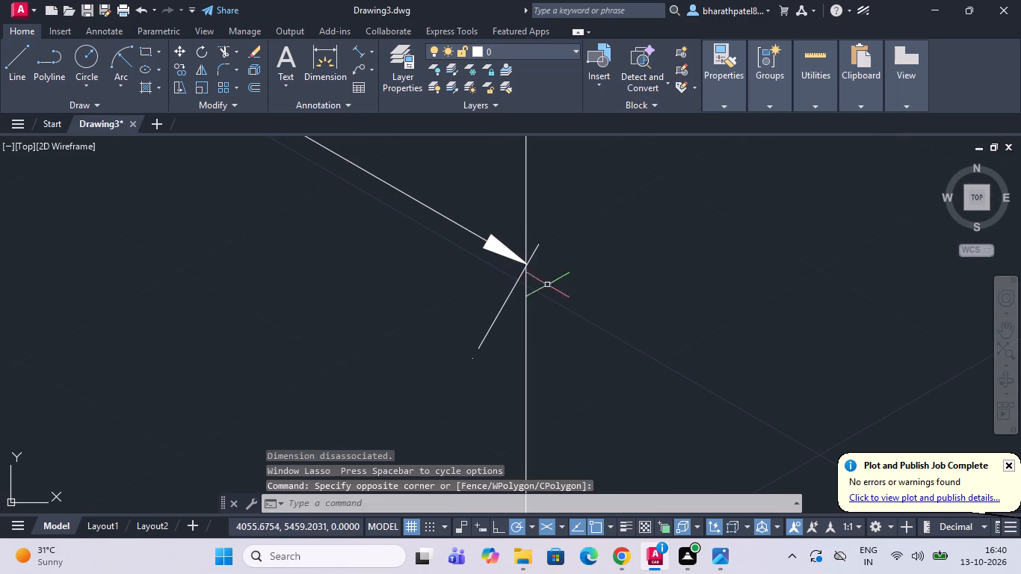
left_click(13, 62)
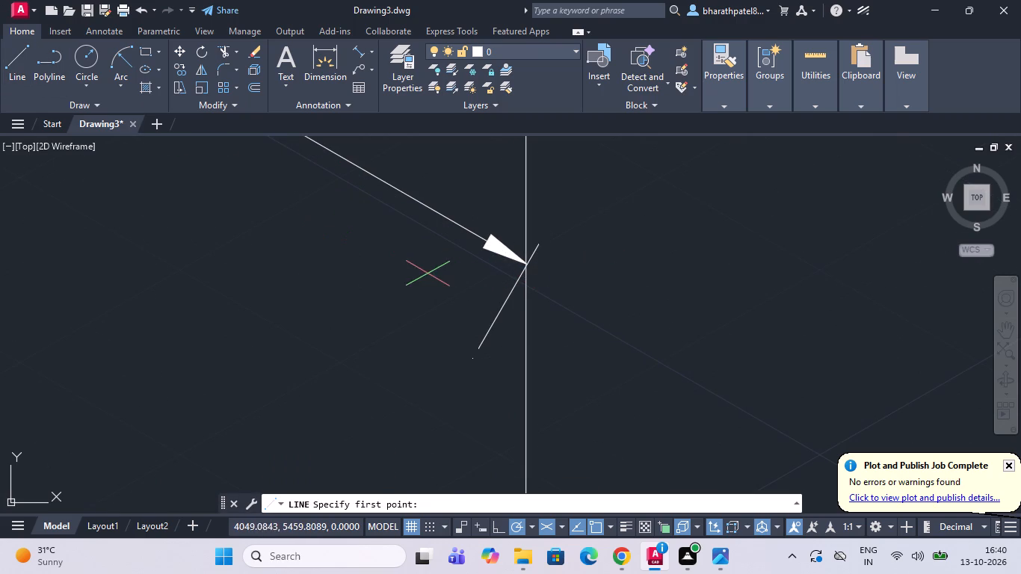
left_click_drag(428, 274, 651, 274)
left_click(638, 274)
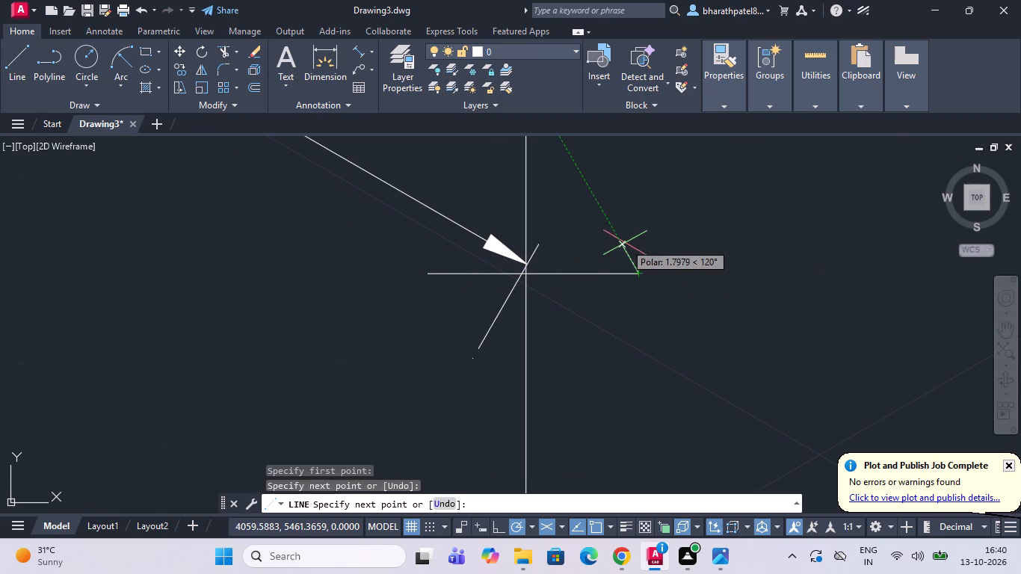
key("Escape")
Trim the end plate's tall vertical line above the 54 dimension's lower end and remove both halves of the short horizontal line.
scroll(608, 257, "down", 6)
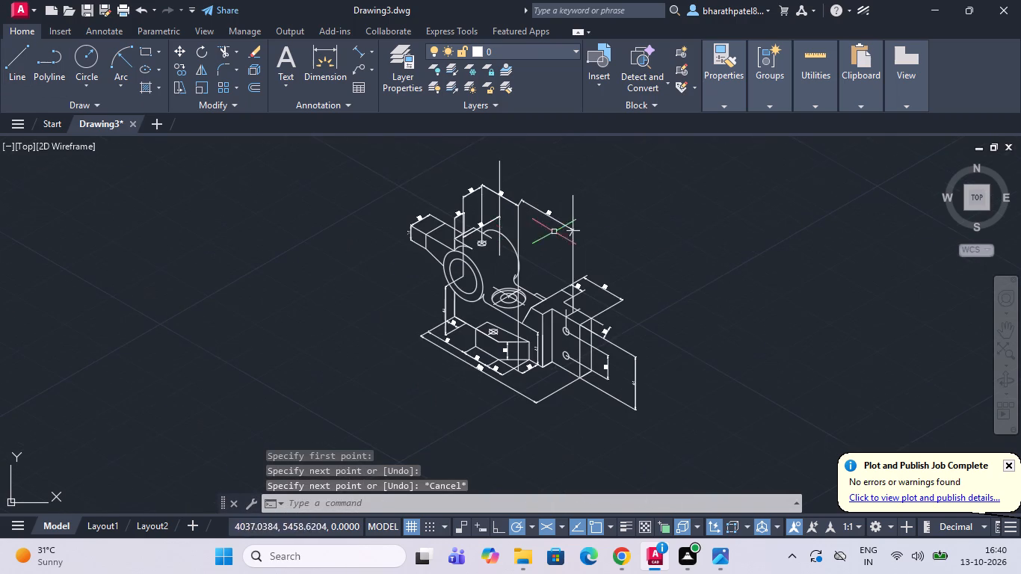
left_click_drag(223, 49, 246, 60)
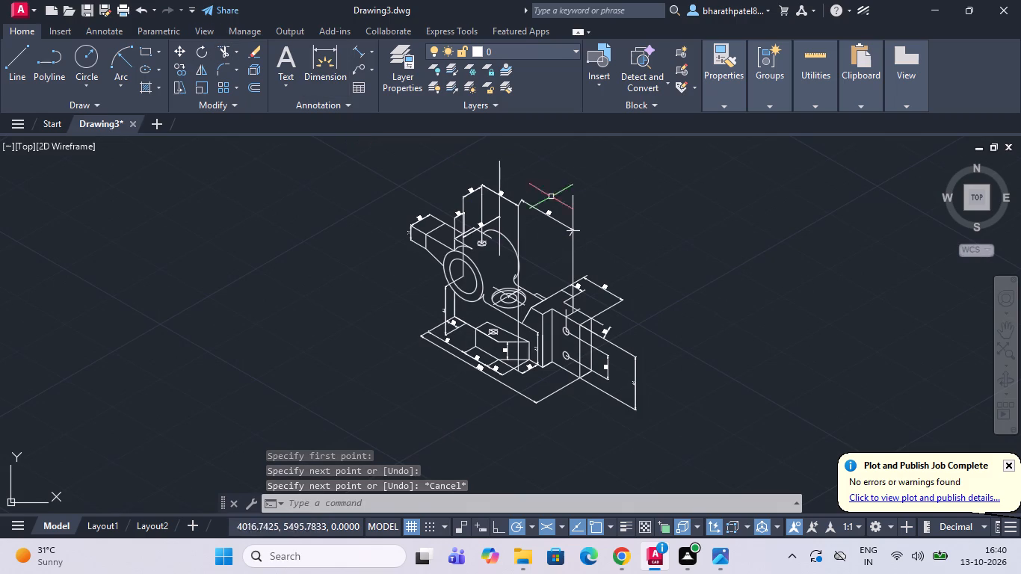
scroll(628, 232, "up", 3)
left_click_drag(383, 163, 450, 189)
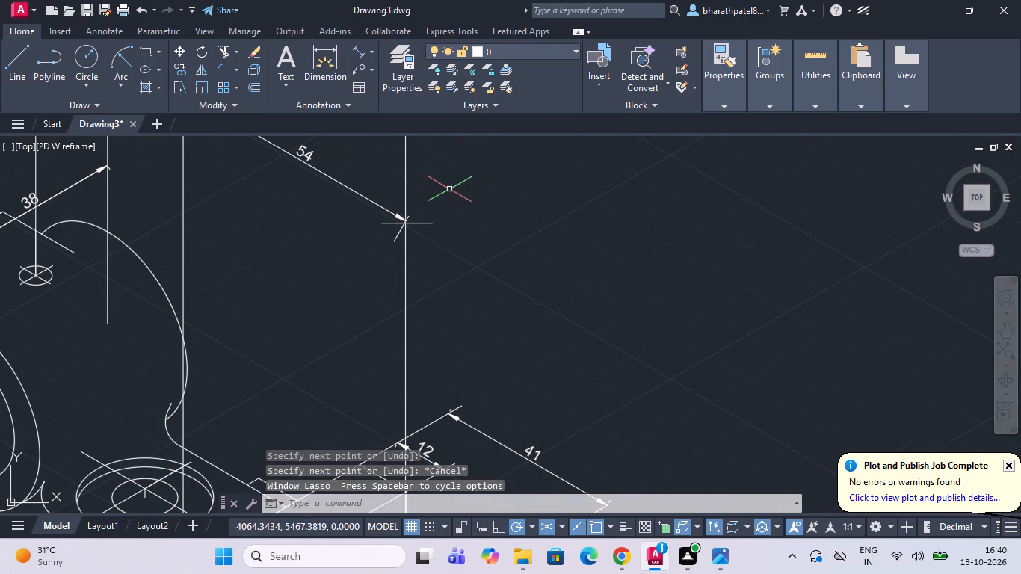
left_click(221, 49)
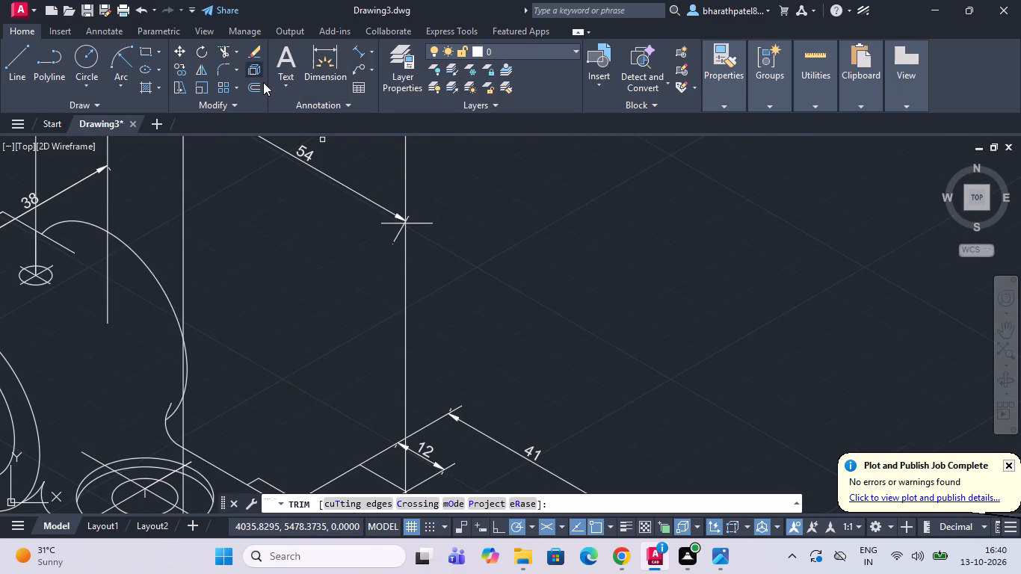
left_click_drag(350, 154, 445, 175)
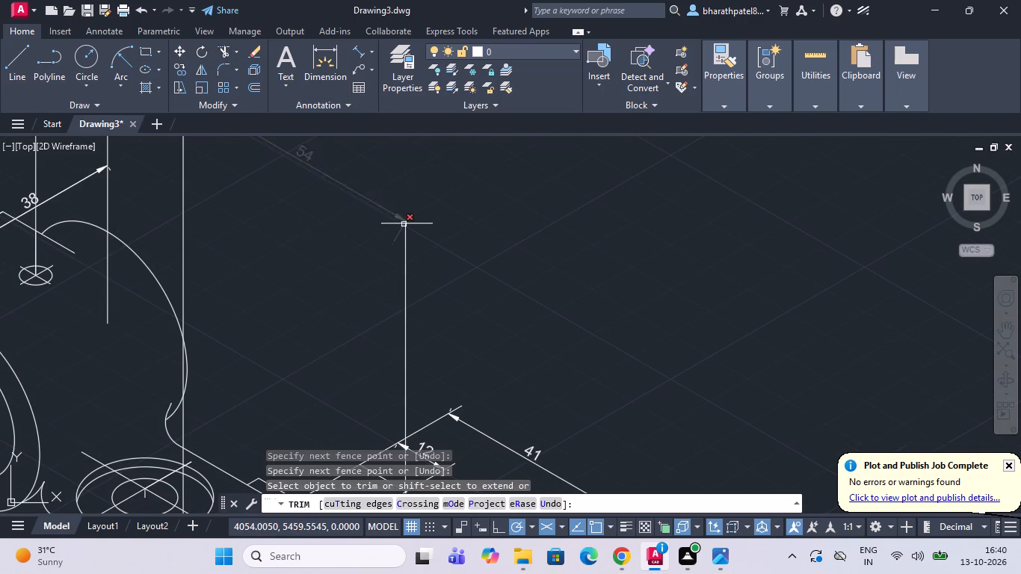
left_click_drag(428, 208, 425, 238)
scroll(398, 225, "up", 3)
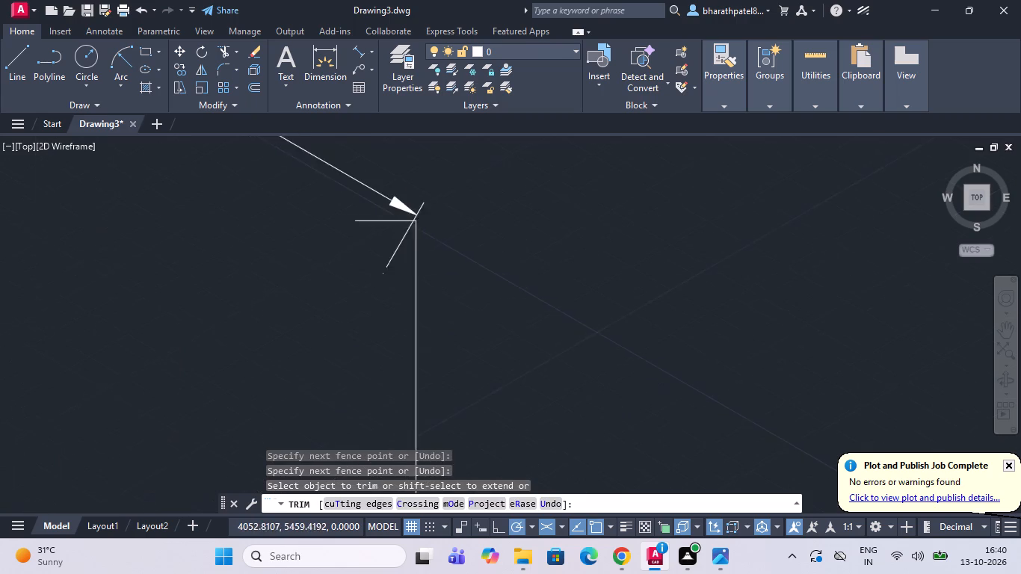
scroll(398, 225, "up", 1)
left_click_drag(382, 202, 377, 237)
scroll(374, 228, "down", 4)
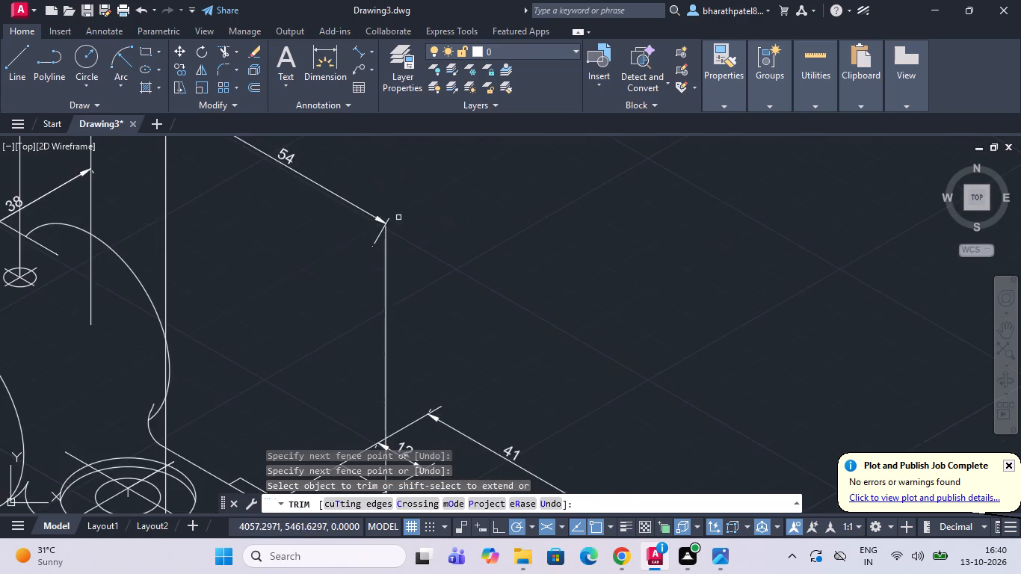
Trim the part of the boss's tall vertical line that extends above the upper end of the lower 38 dimension.
scroll(399, 217, "down", 3)
scroll(389, 175, "up", 1)
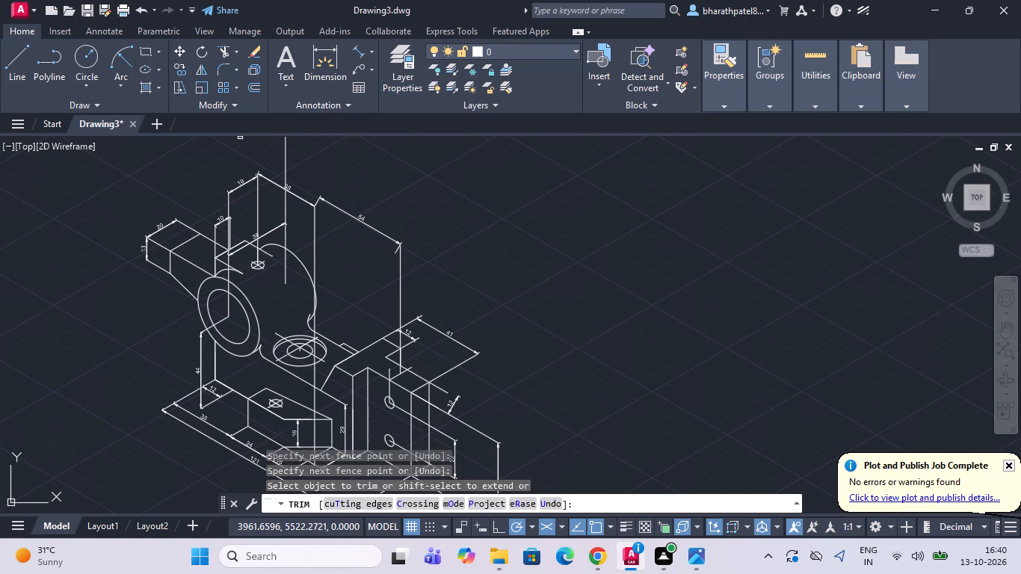
scroll(230, 291, "down", 2)
scroll(253, 273, "up", 3)
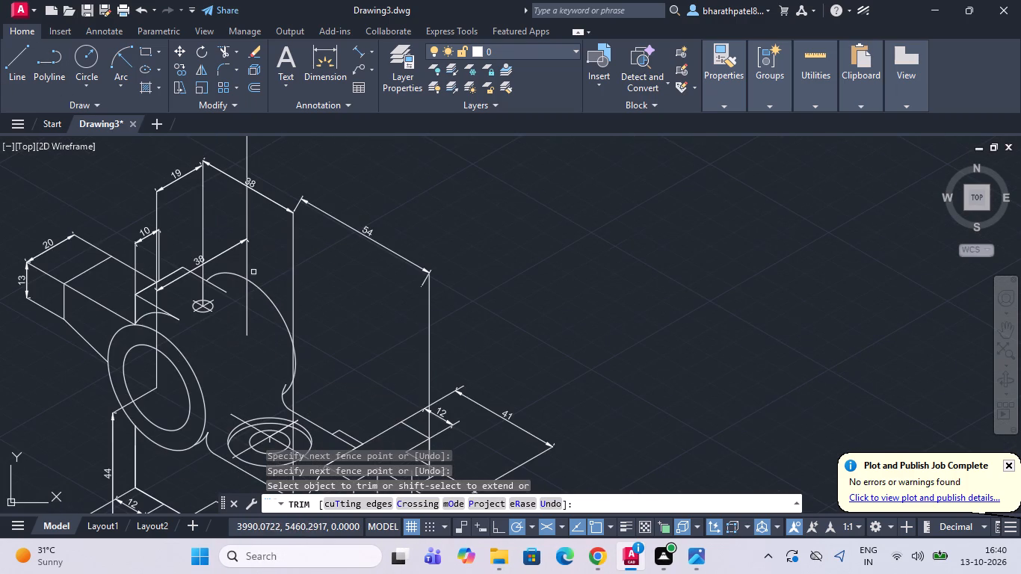
scroll(237, 214, "down", 1)
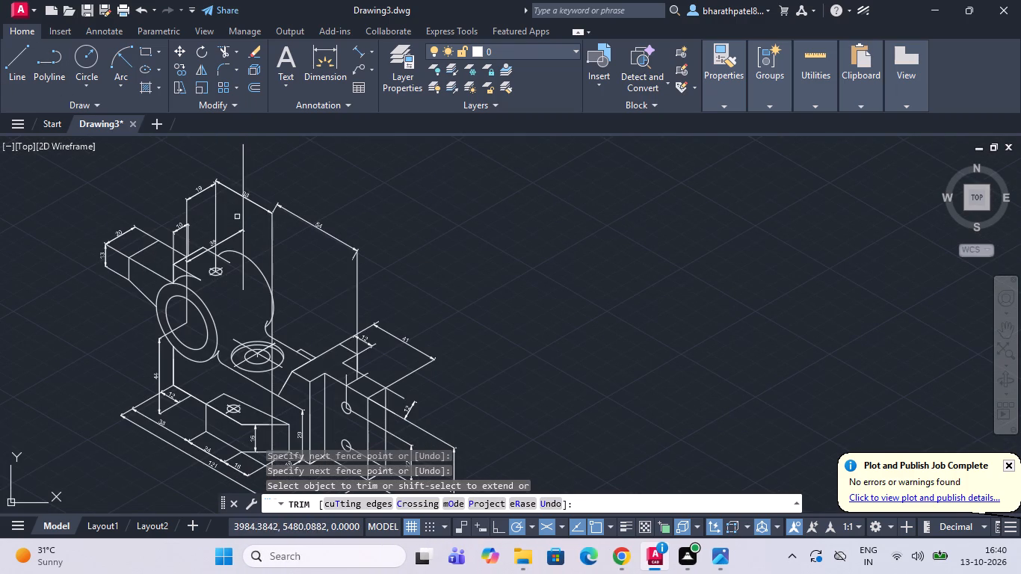
left_click_drag(229, 171, 272, 171)
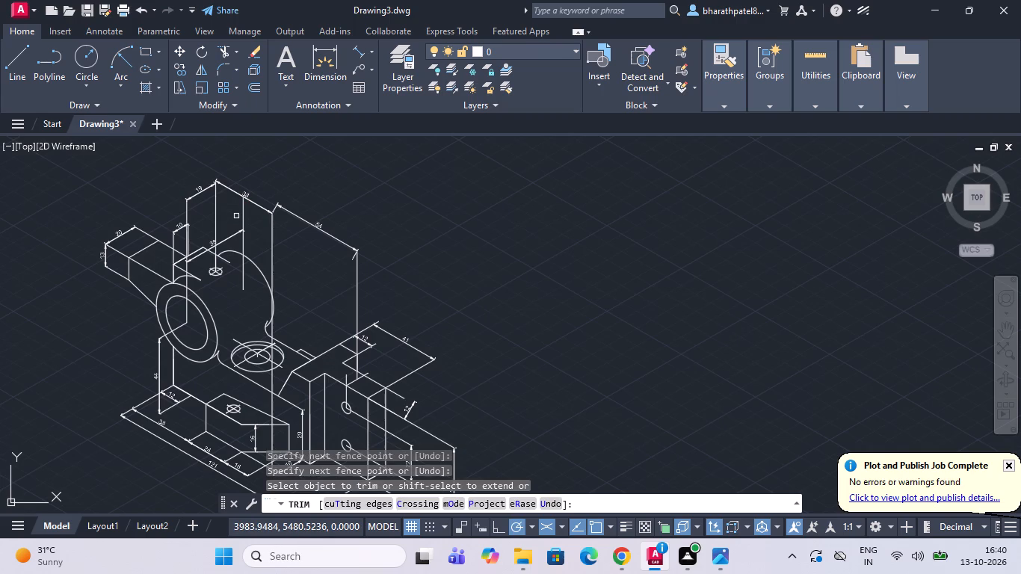
left_click_drag(236, 216, 259, 215)
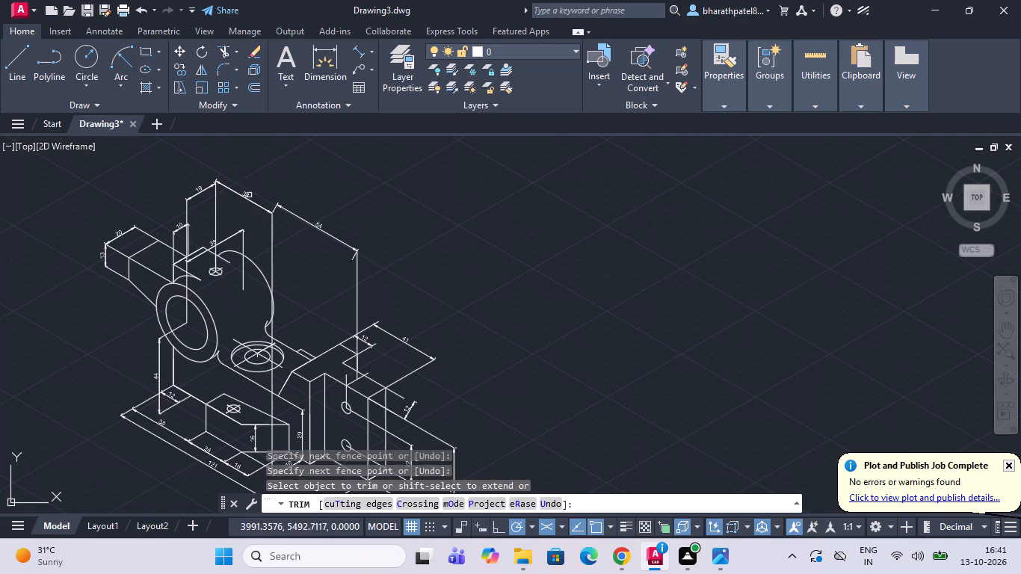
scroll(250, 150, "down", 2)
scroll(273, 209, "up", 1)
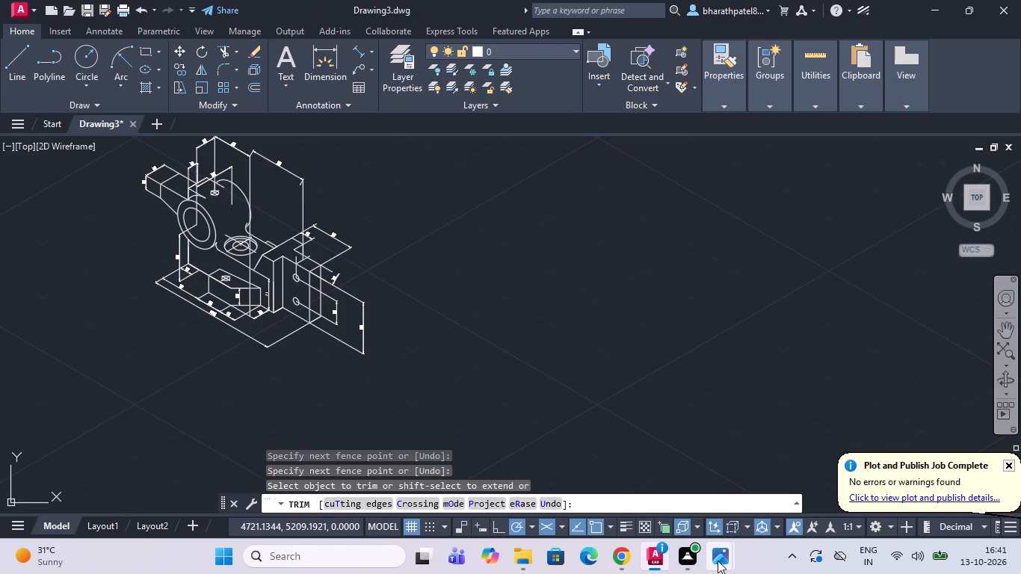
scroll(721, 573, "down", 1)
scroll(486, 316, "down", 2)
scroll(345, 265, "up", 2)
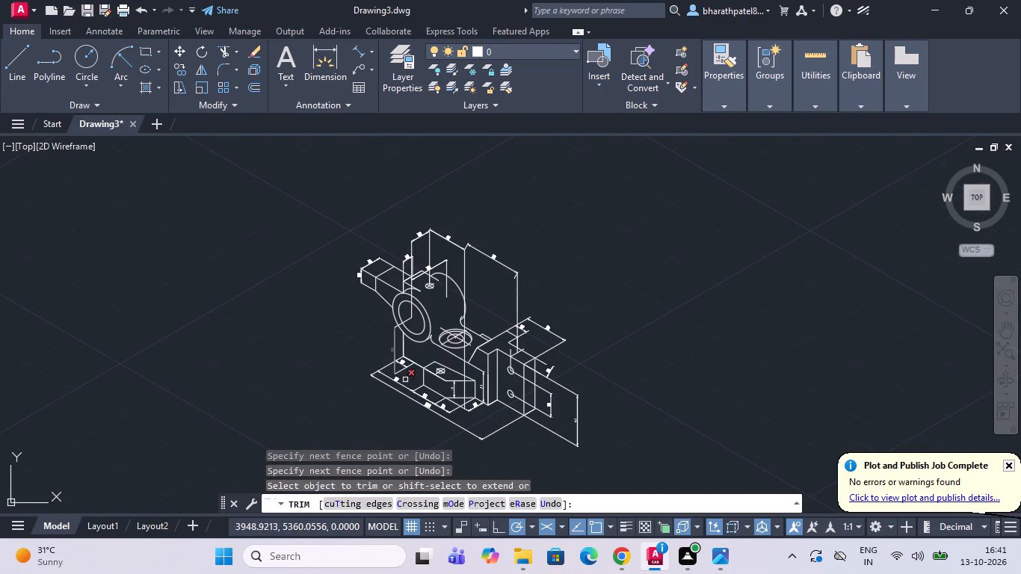
Draw connected lines from the base block's hole centre: about 53 units straight up, 48 units at 30°, and straight down to the rear edge.
left_click(9, 62)
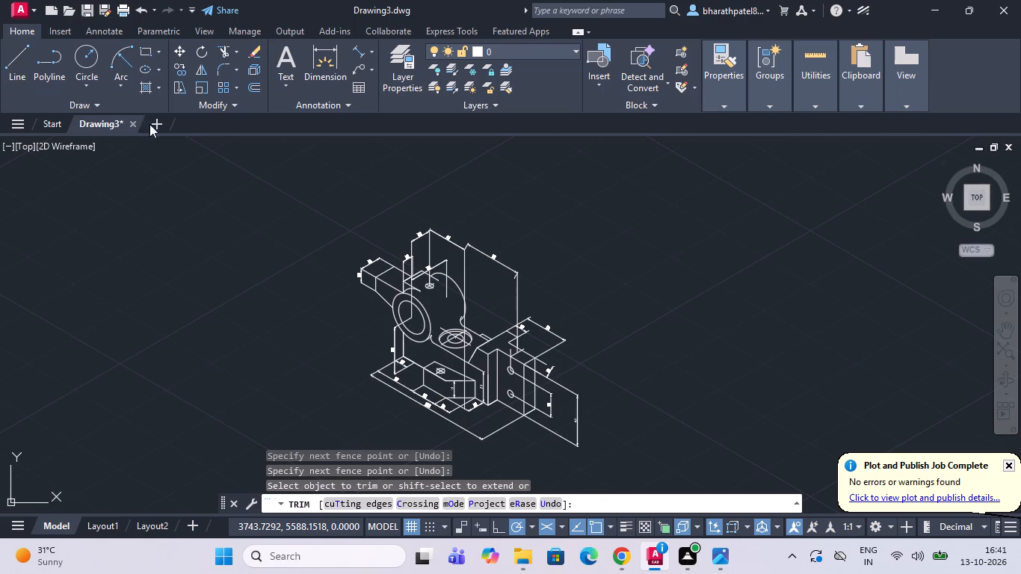
scroll(398, 325, "down", 1)
scroll(404, 299, "up", 3)
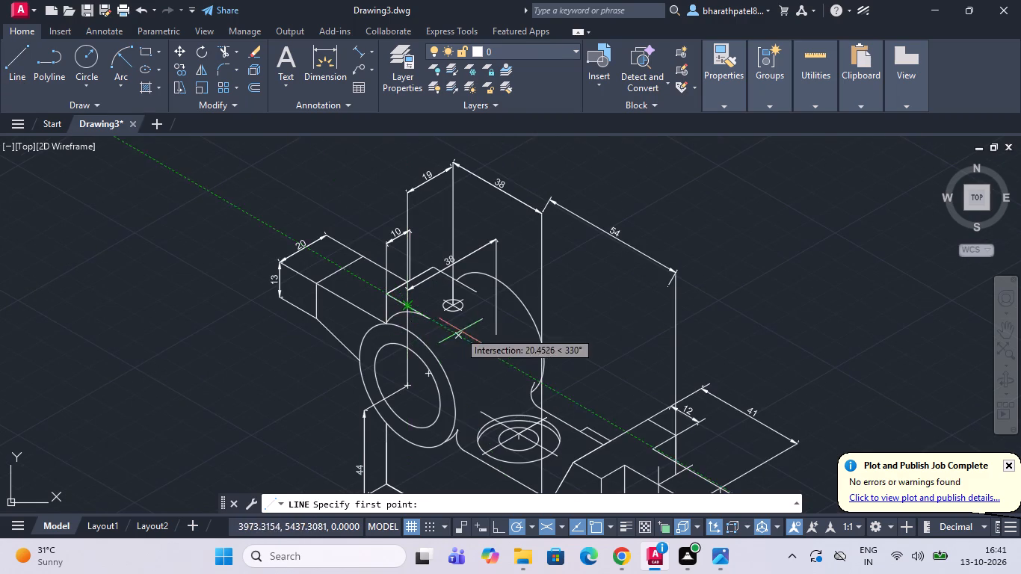
scroll(461, 331, "down", 1)
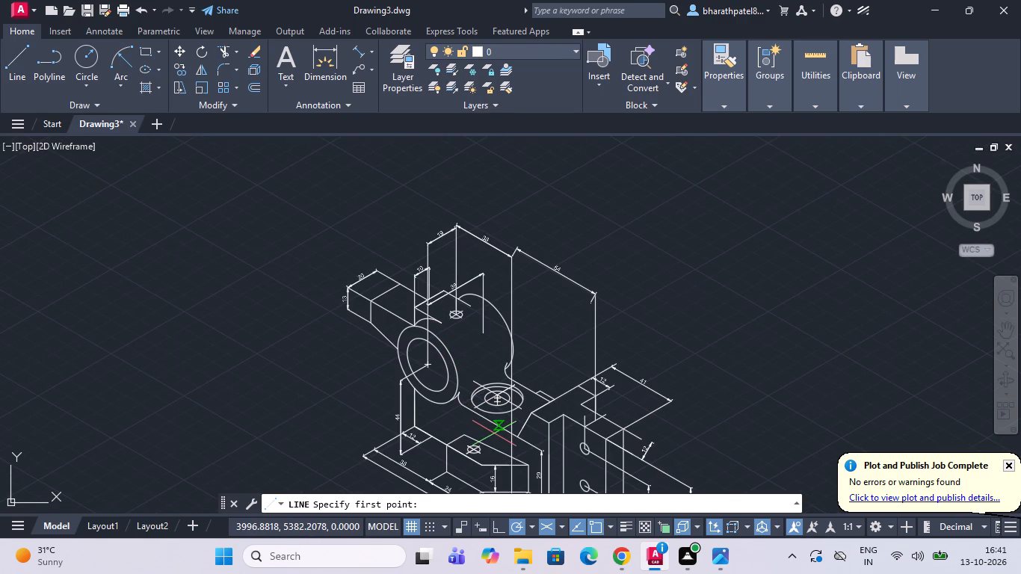
scroll(496, 472, "up", 1)
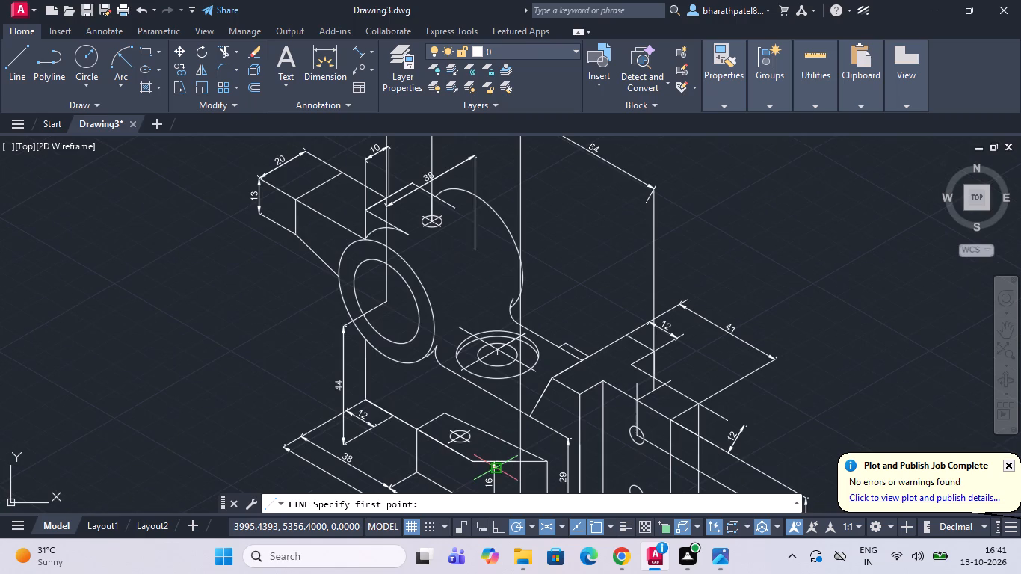
scroll(455, 438, "up", 3)
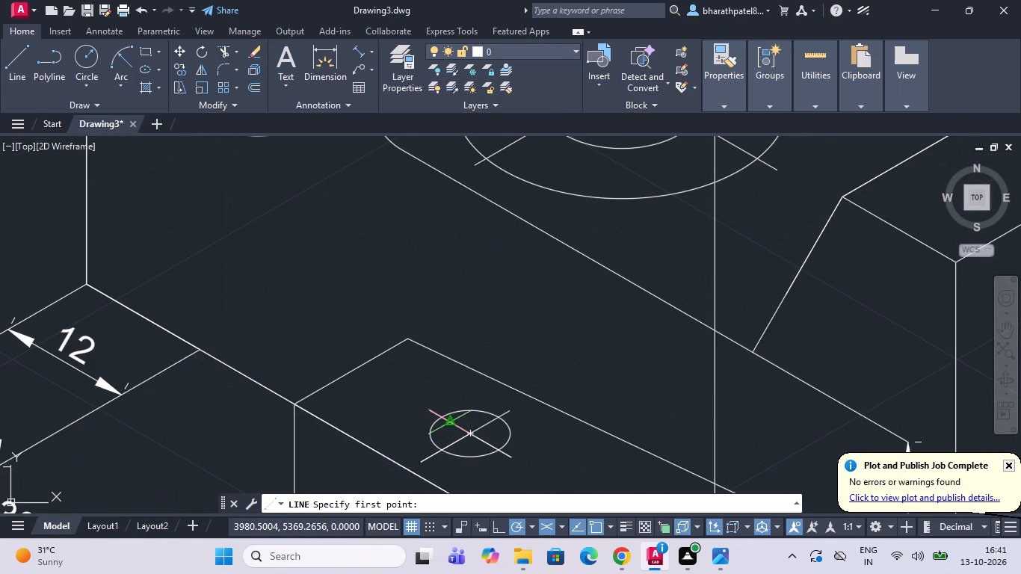
left_click(470, 436)
scroll(471, 436, "down", 4)
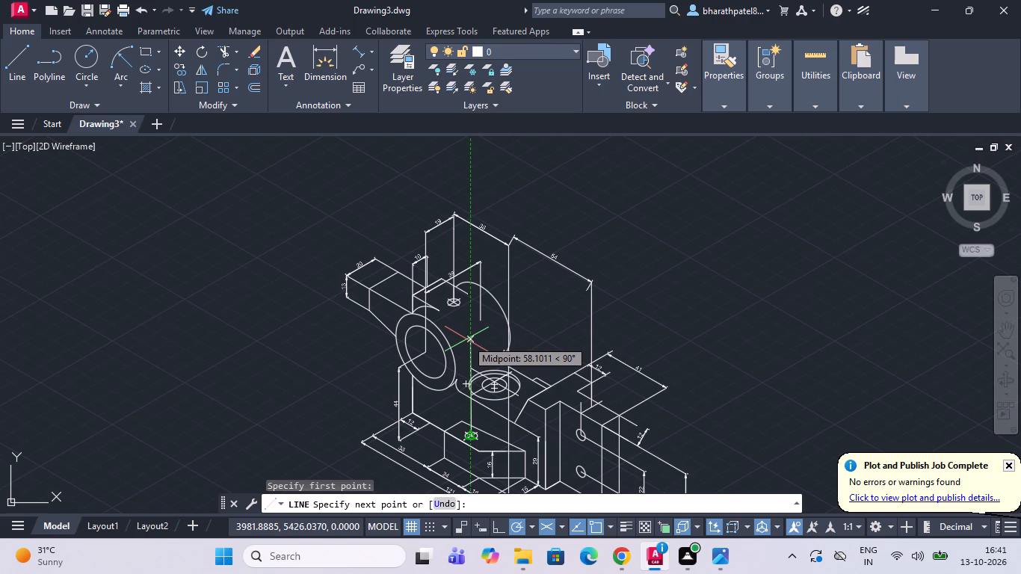
scroll(466, 339, "up", 1)
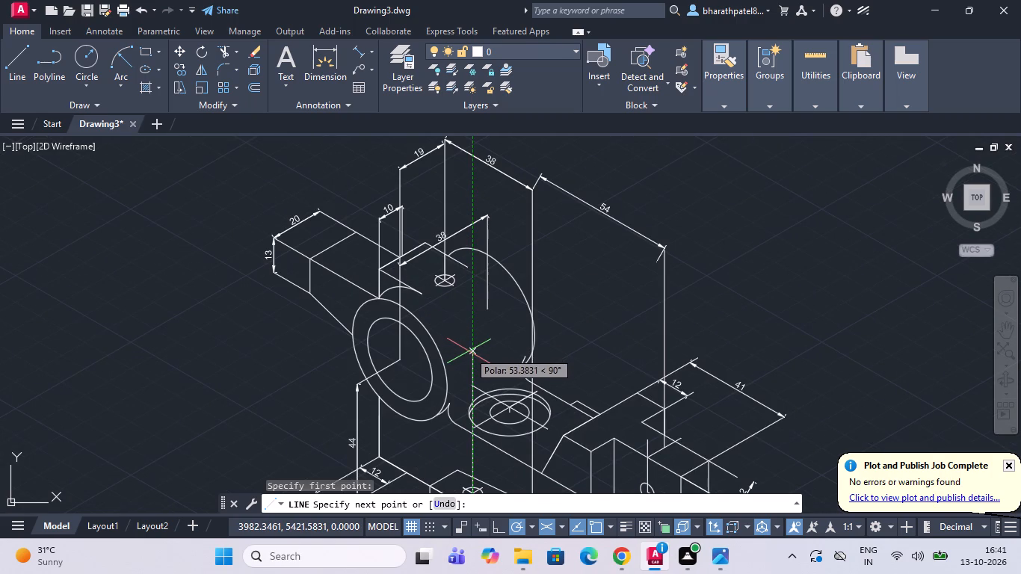
left_click(469, 351)
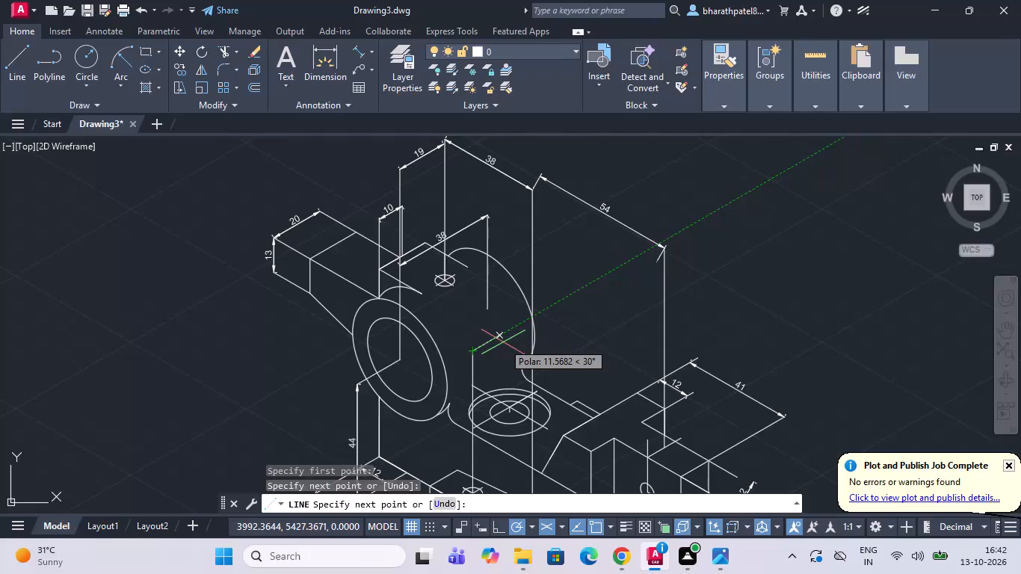
key("4")
key("8")
key("Return")
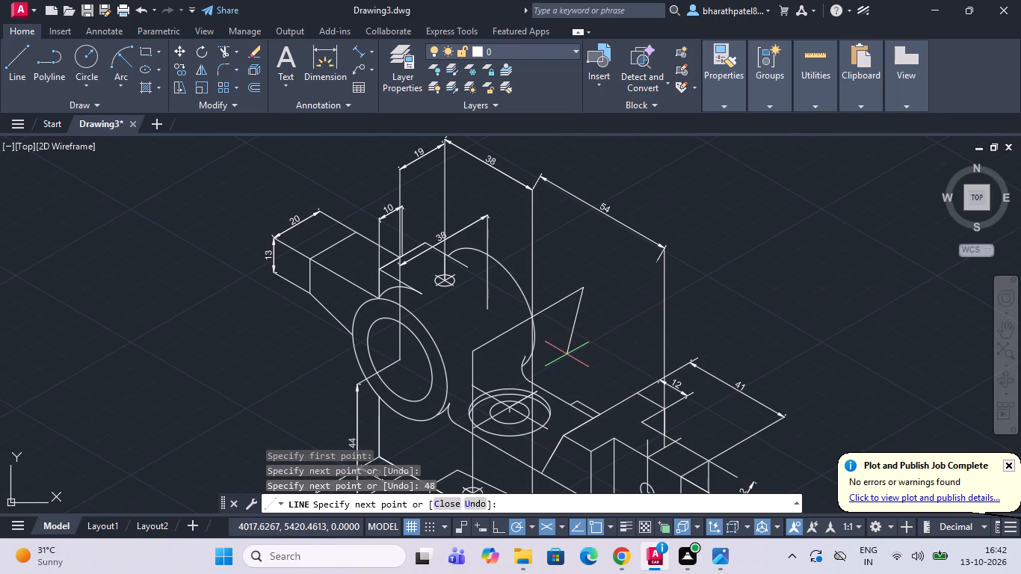
left_click(582, 421)
key("Escape")
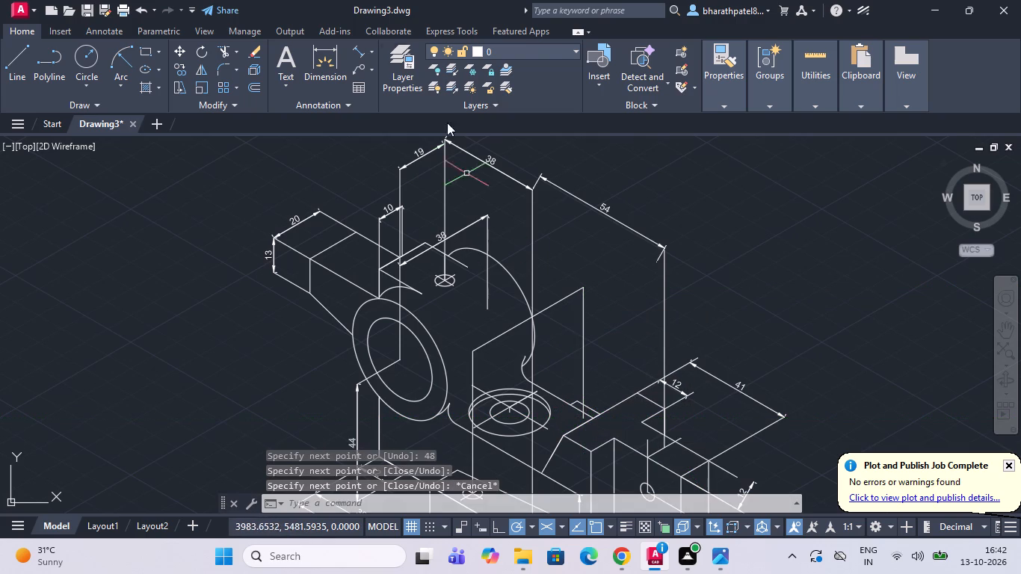
Trim the 38 dimension's vertical line inside the boss outline and the new right-hand vertical line's overshoot past the rear edge.
left_click(220, 53)
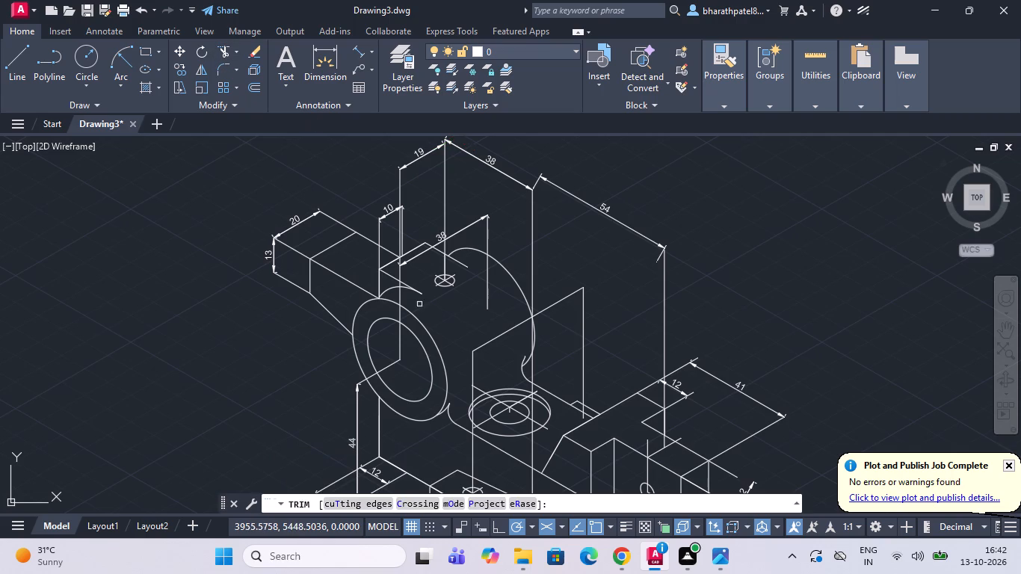
left_click(486, 294)
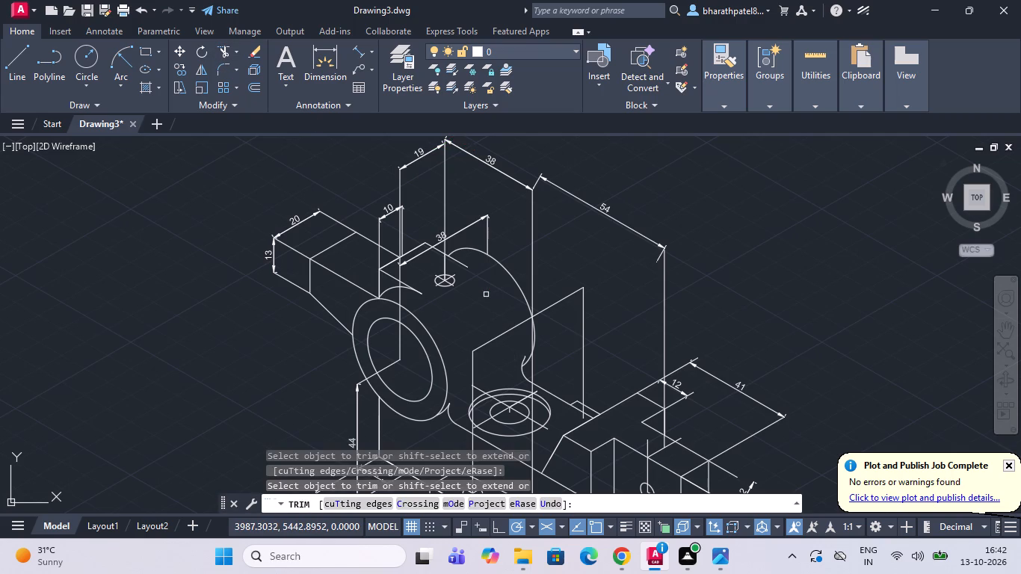
scroll(499, 300, "down", 1)
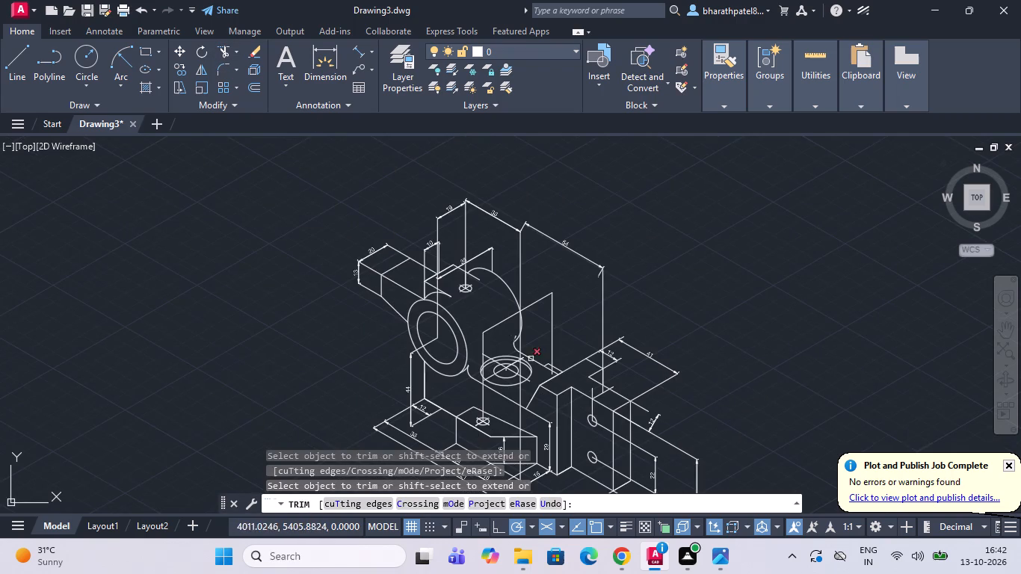
scroll(542, 392, "up", 4)
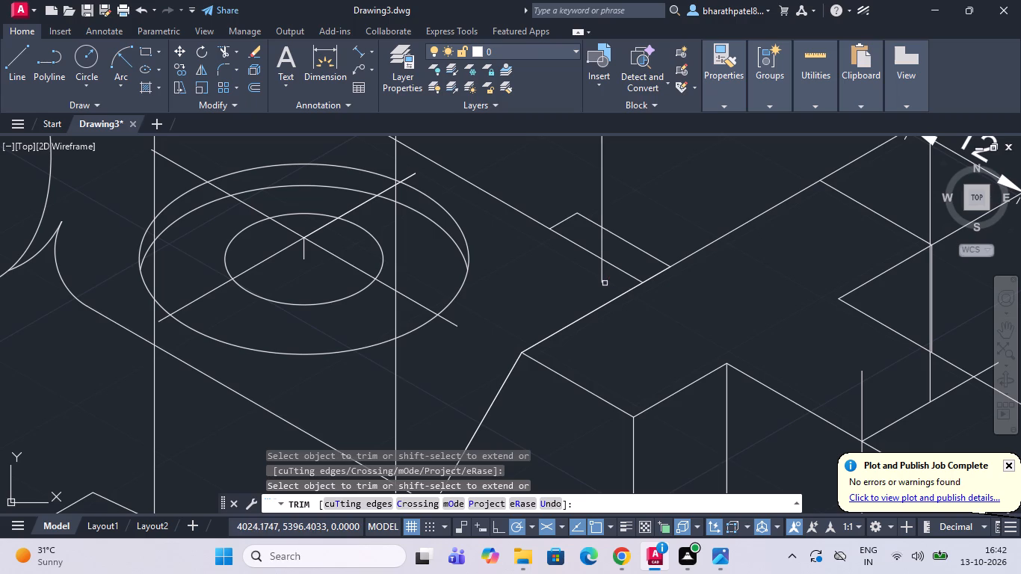
left_click(602, 280)
Trim the short vertical stub at the counterbored hole's centre and the upper-left overhang of its centre line.
scroll(602, 280, "down", 2)
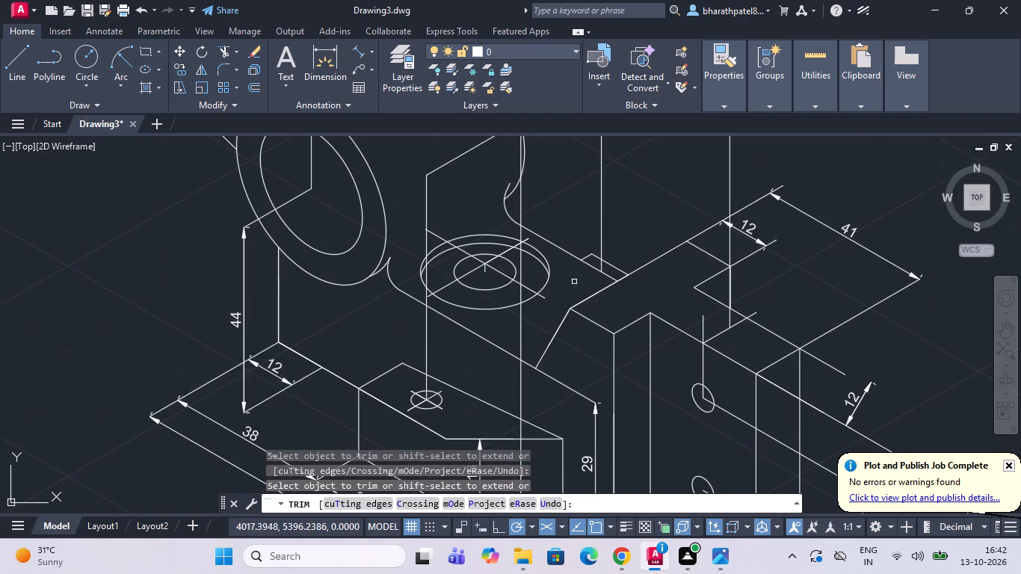
scroll(481, 327, "down", 1)
scroll(480, 288, "up", 3)
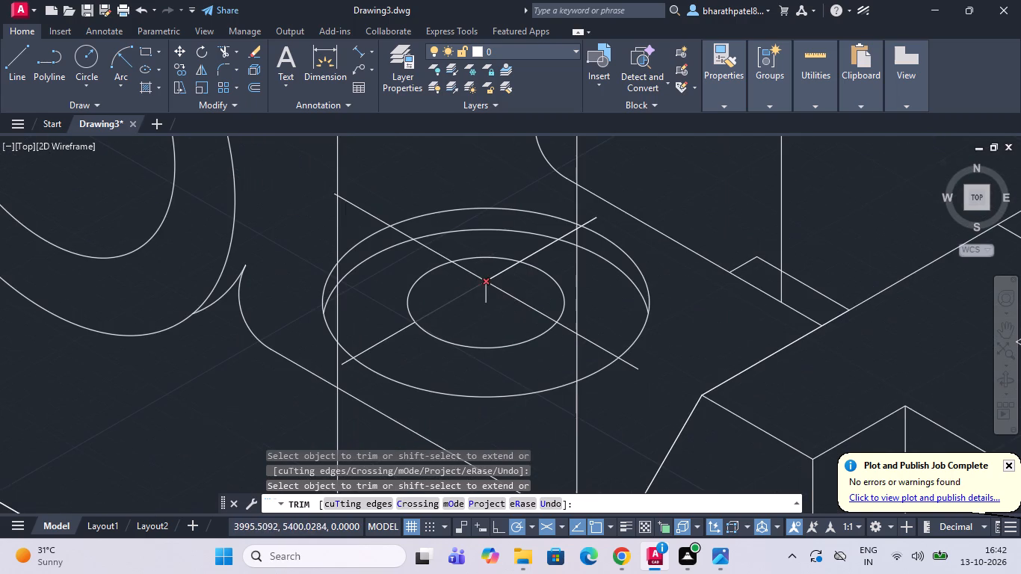
left_click(487, 301)
scroll(487, 301, "down", 3)
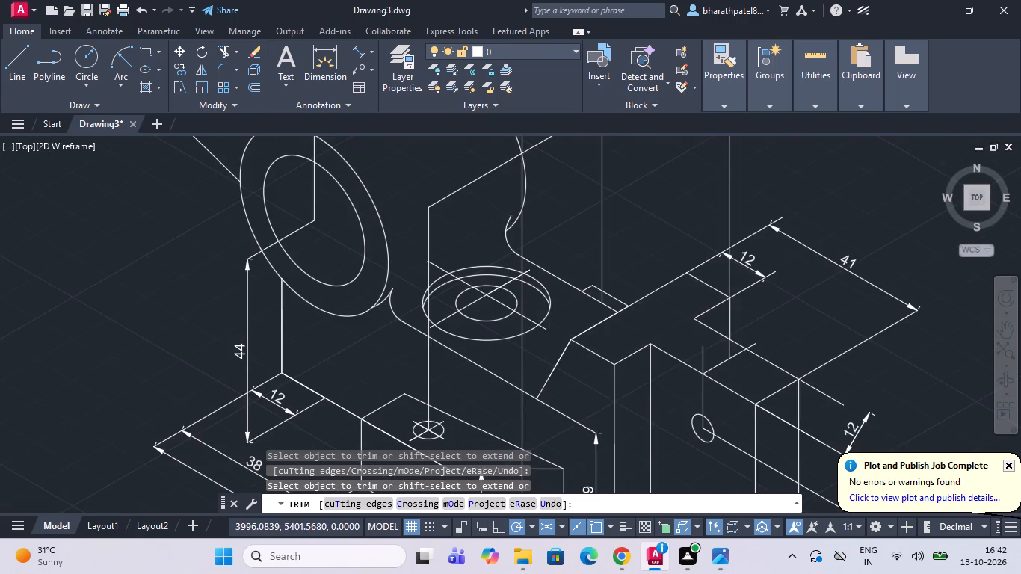
scroll(434, 258, "up", 2)
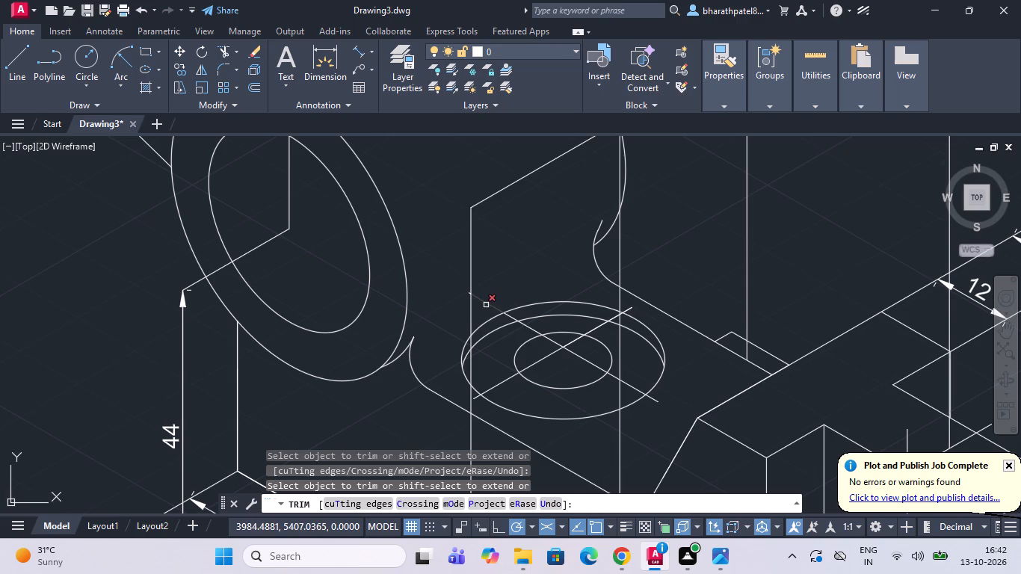
left_click(486, 305)
scroll(466, 289, "up", 4)
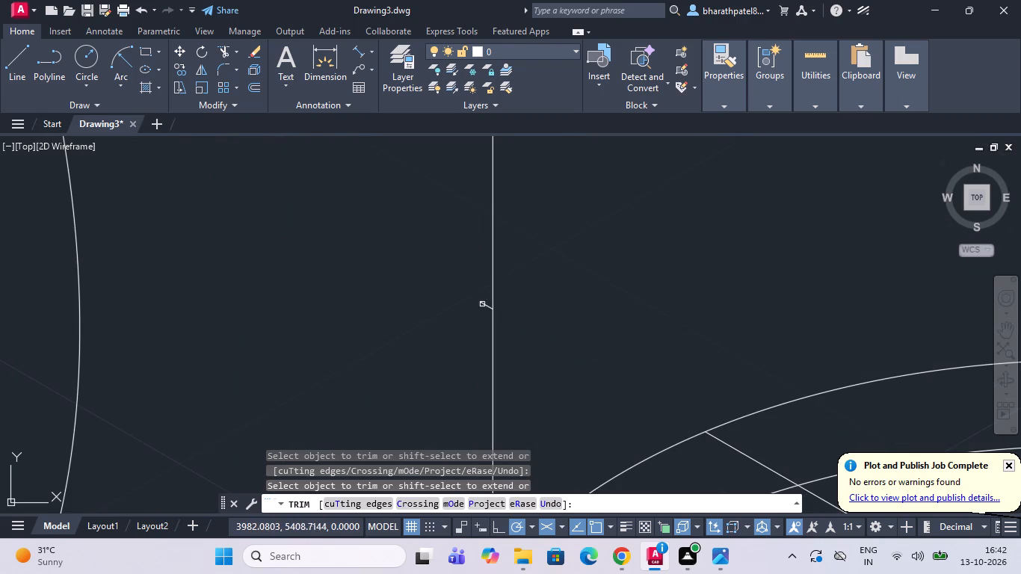
left_click(486, 307)
Trim the boss's tall vertical line where it crosses the counterbored hole and continues to the body's lower front edge.
scroll(488, 300, "down", 4)
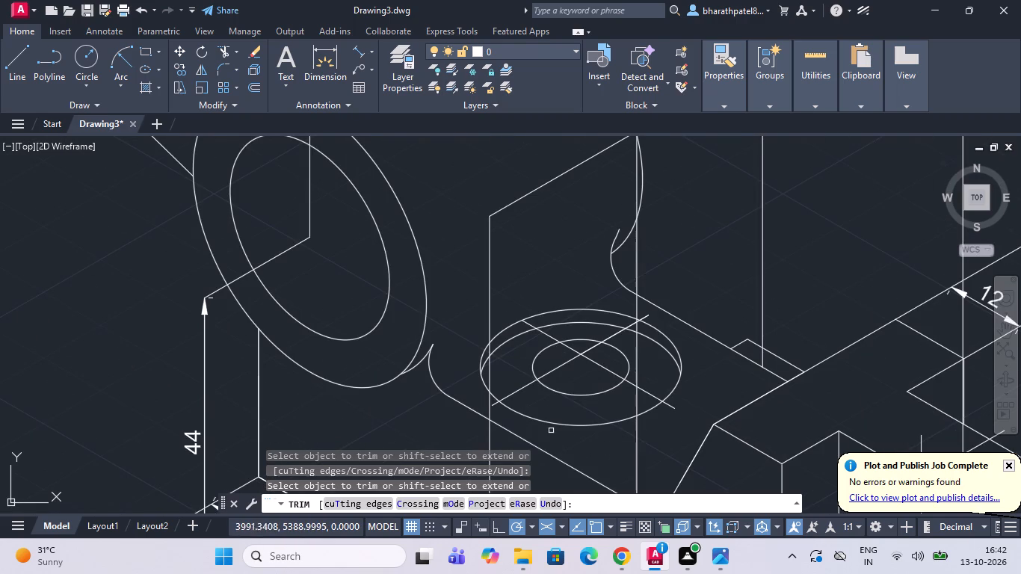
scroll(654, 377, "down", 2)
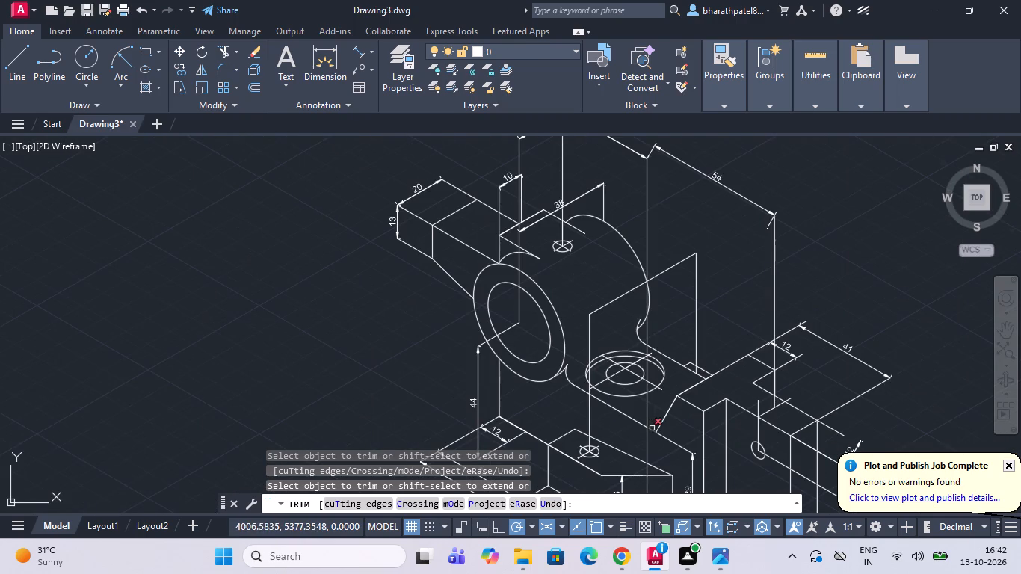
left_click(647, 415)
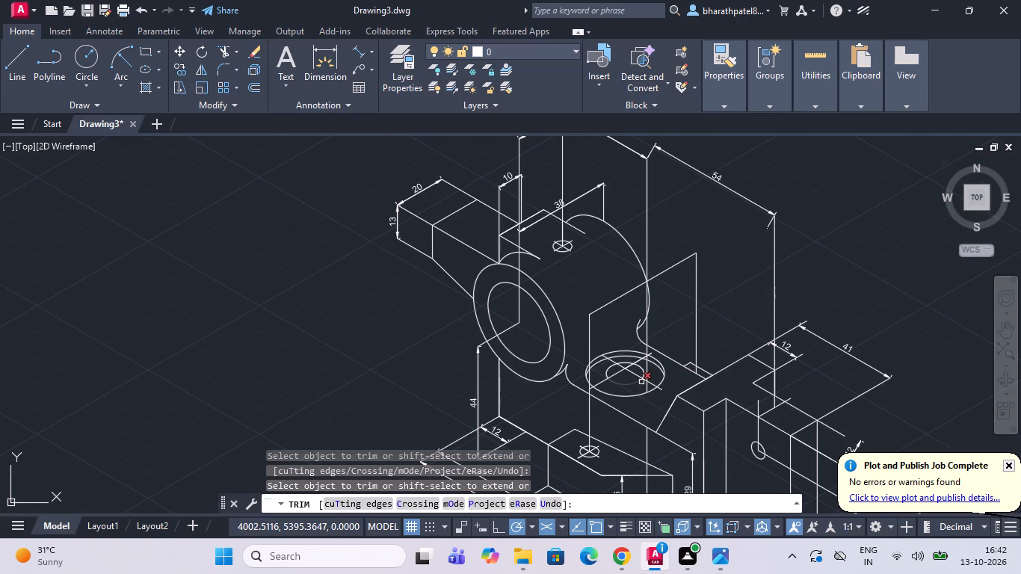
left_click(646, 386)
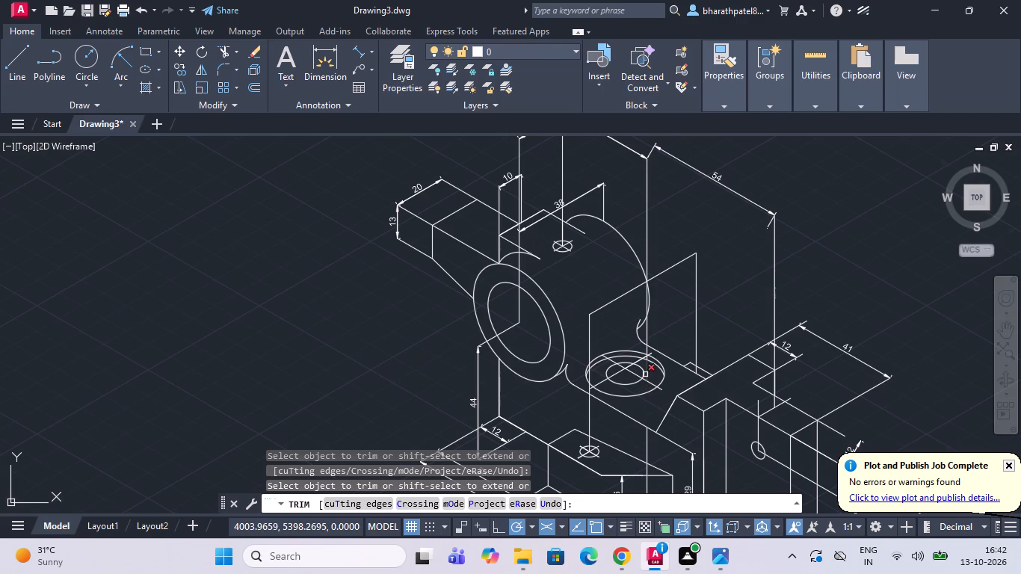
left_click(645, 374)
scroll(644, 358, "up", 3)
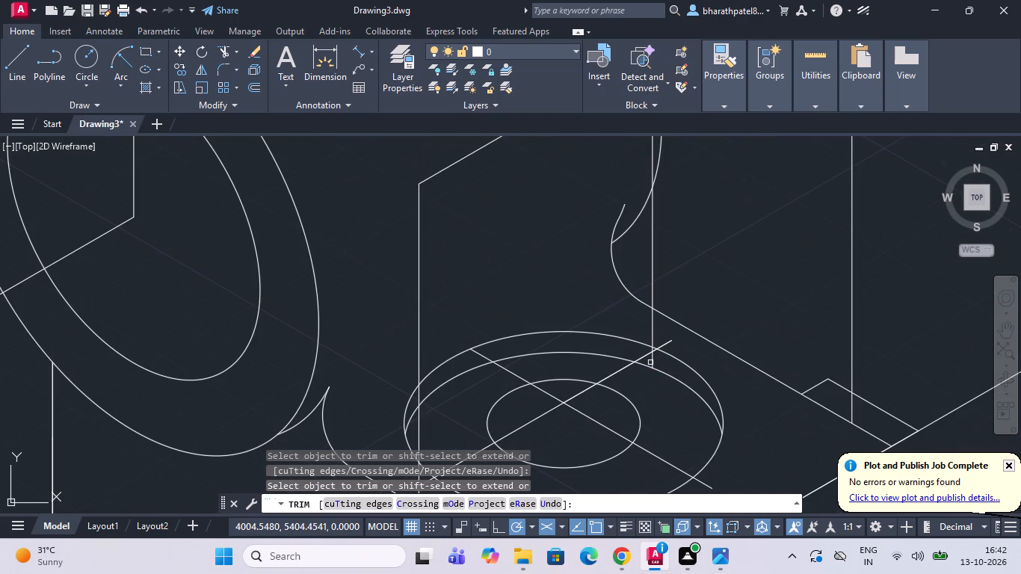
left_click(651, 362)
Trim away the remaining pieces of the tall vertical line running down through the base block and its 16-unit dimension area.
scroll(651, 362, "down", 4)
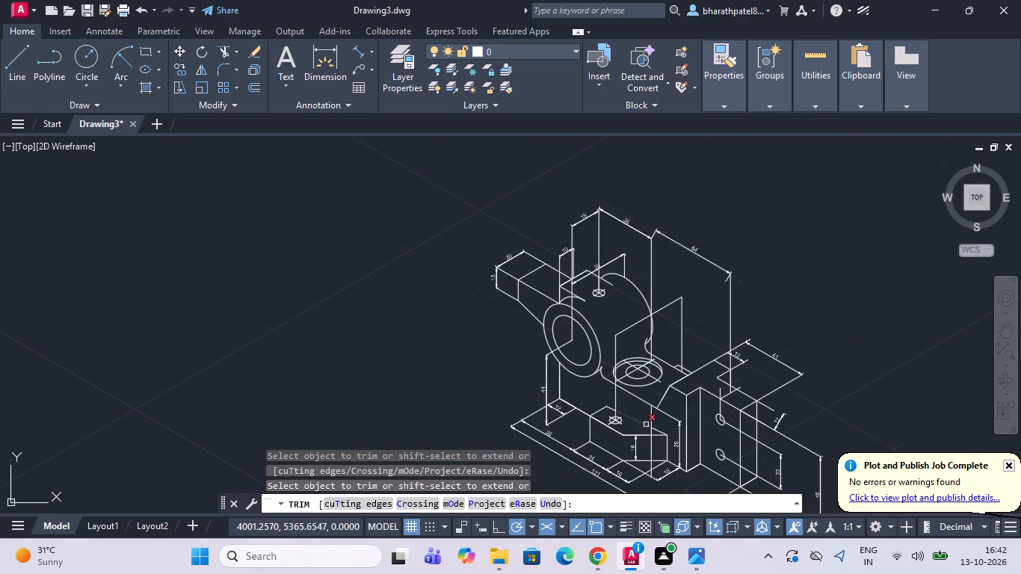
scroll(646, 428, "up", 3)
left_click_drag(644, 393, 668, 398)
scroll(668, 397, "down", 3)
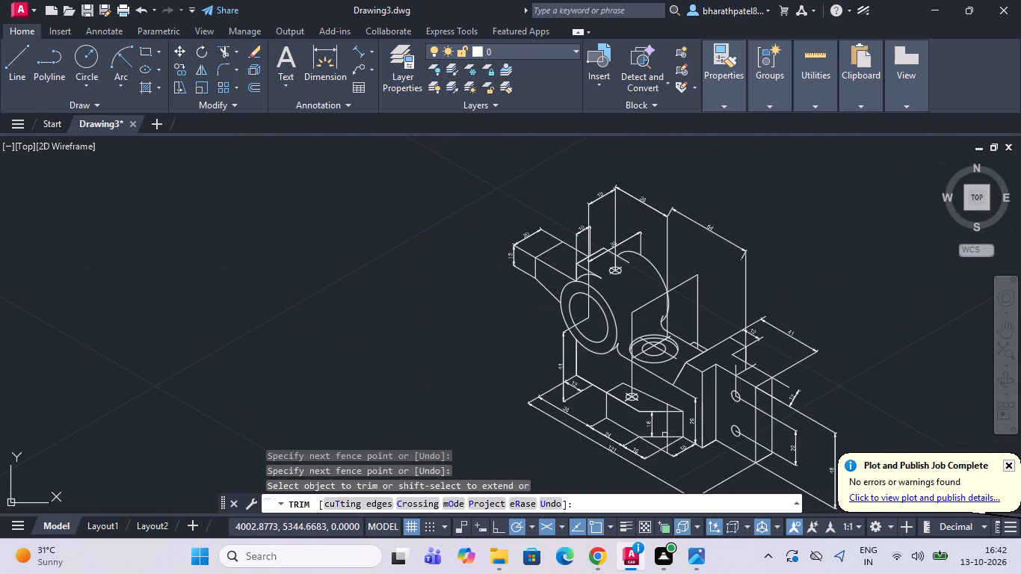
scroll(664, 439, "up", 3)
left_click_drag(649, 401, 683, 395)
left_click(652, 311)
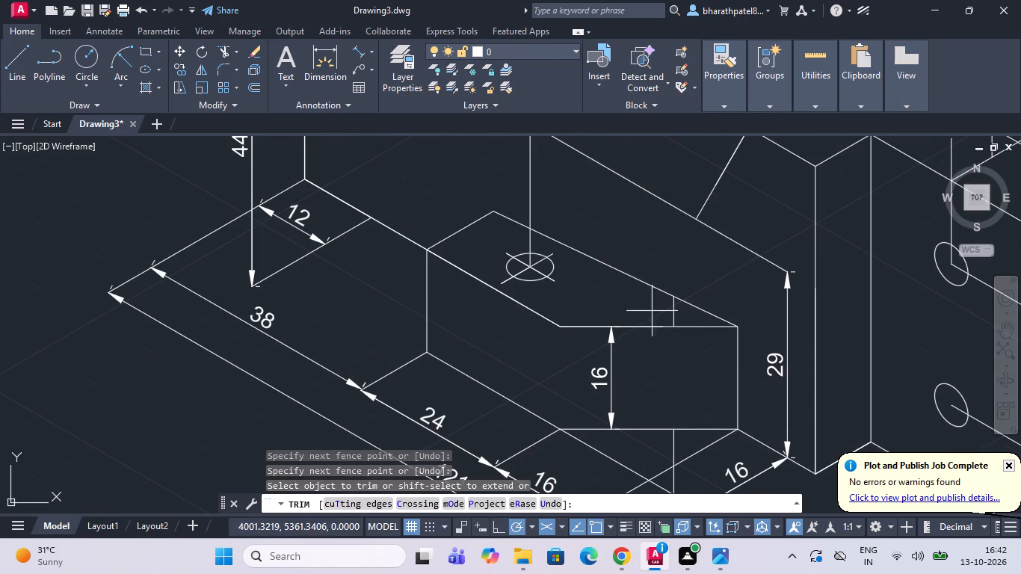
left_click(679, 318)
scroll(673, 410, "down", 1)
scroll(676, 445, "up", 3)
left_click(628, 431)
left_click(687, 408)
scroll(688, 395, "down", 1)
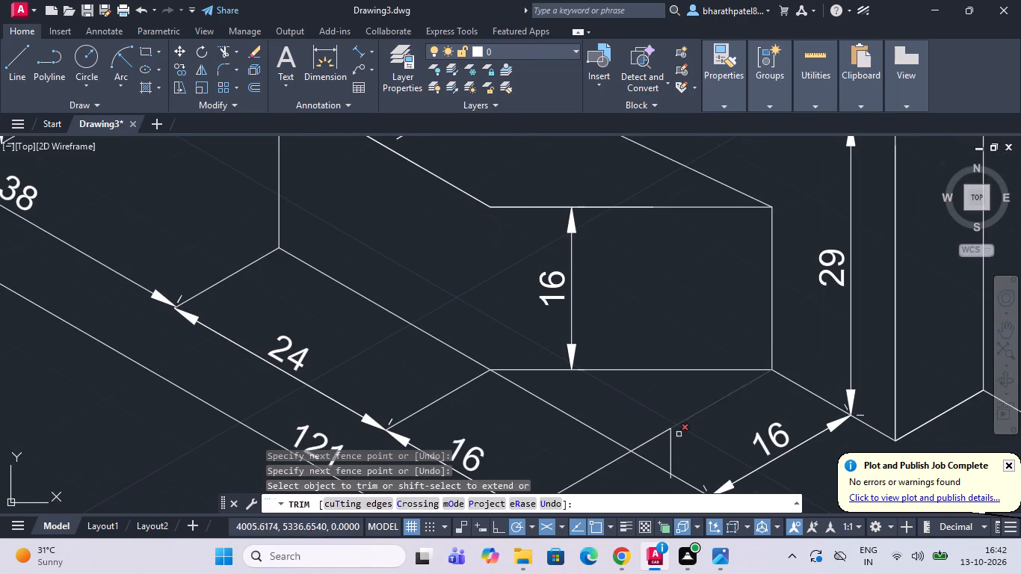
left_click(663, 450)
left_click(679, 445)
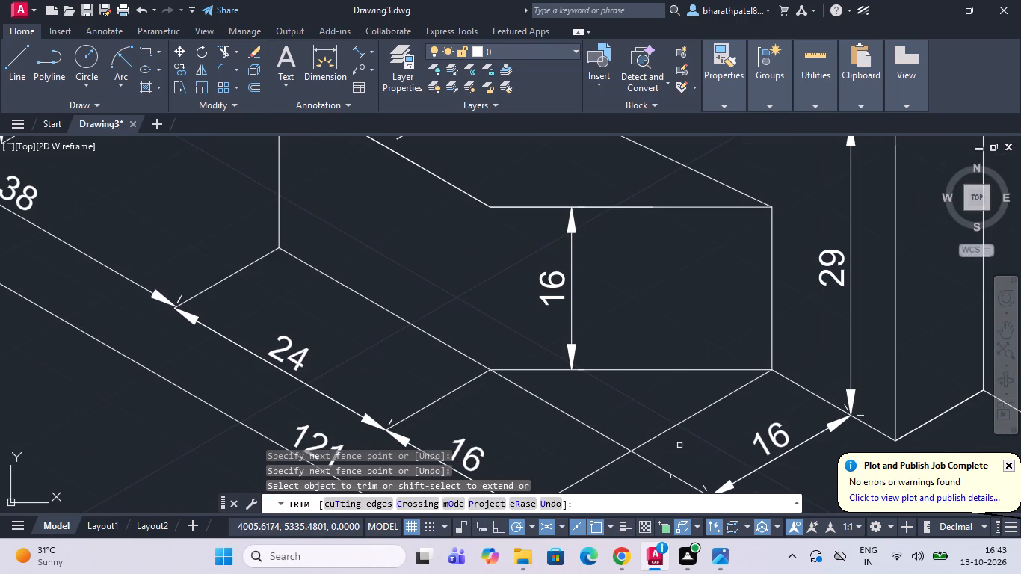
scroll(669, 486, "up", 4)
left_click(653, 437)
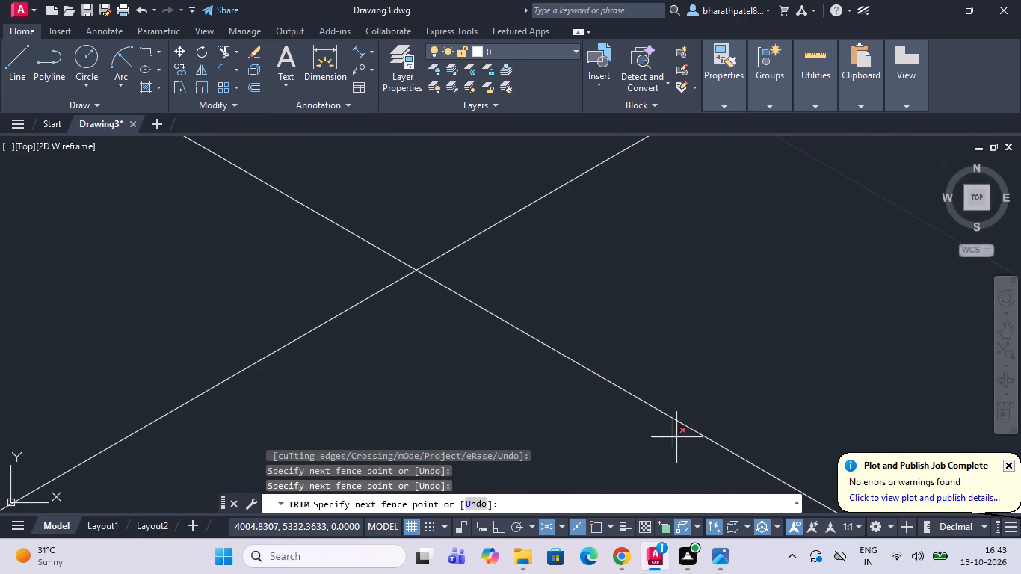
left_click(676, 437)
scroll(655, 464, "down", 6)
scroll(586, 409, "down", 1)
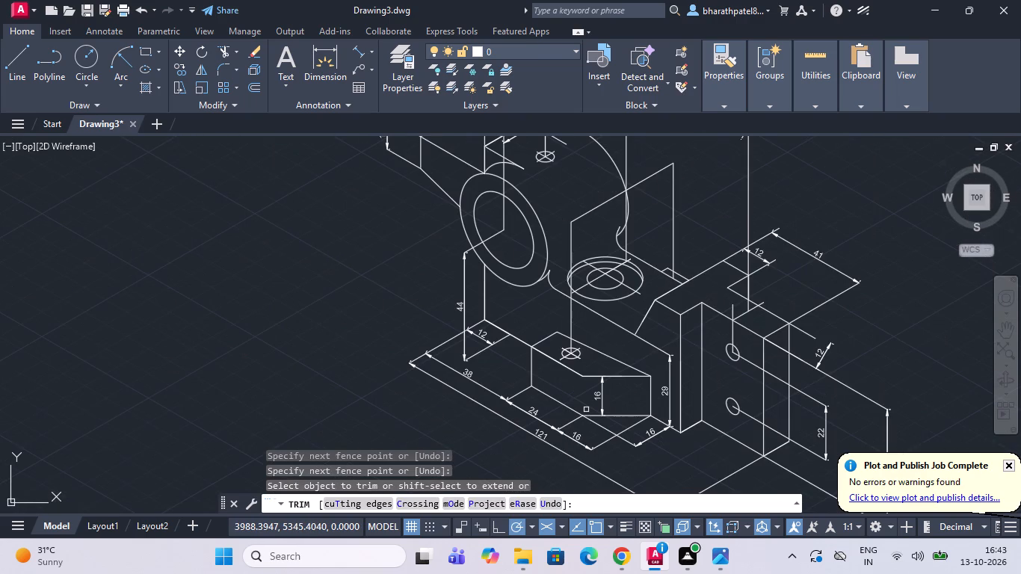
Add an aligned dimension along the slanted line joining the two vertical lines above the base hole and rear edge.
left_click(365, 49)
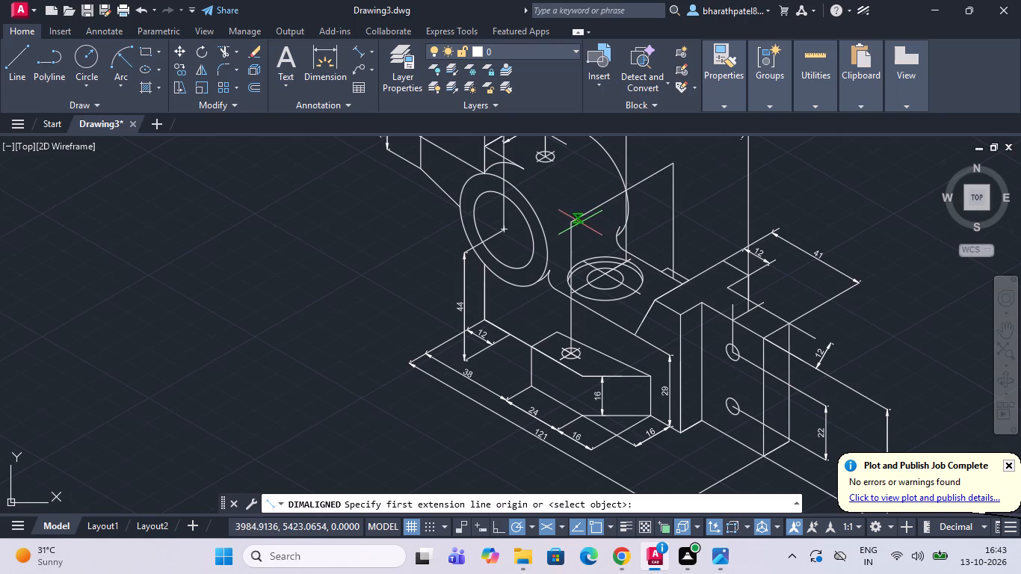
left_click(573, 223)
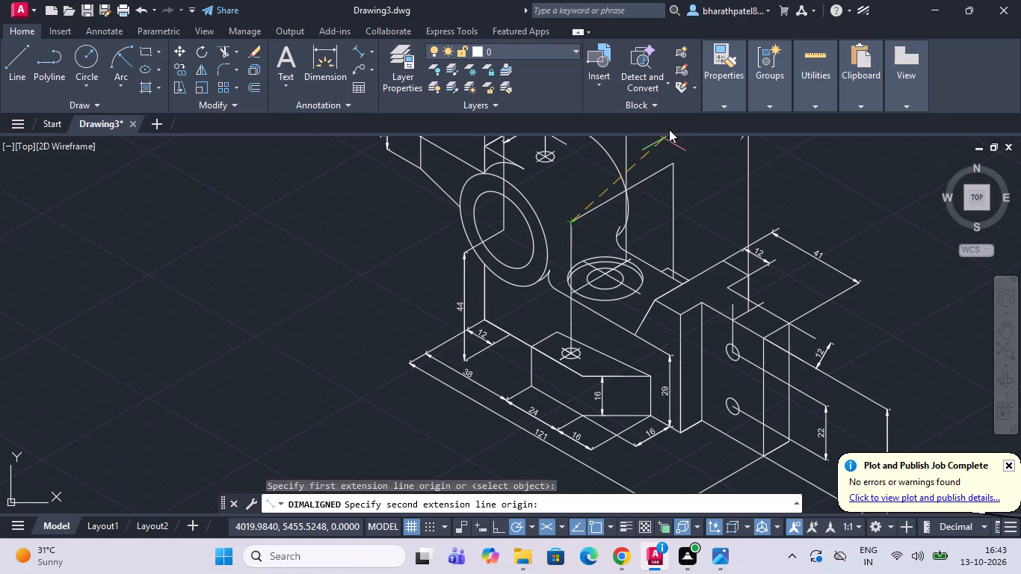
scroll(661, 188, "up", 2)
scroll(669, 200, "down", 4)
scroll(665, 167, "up", 3)
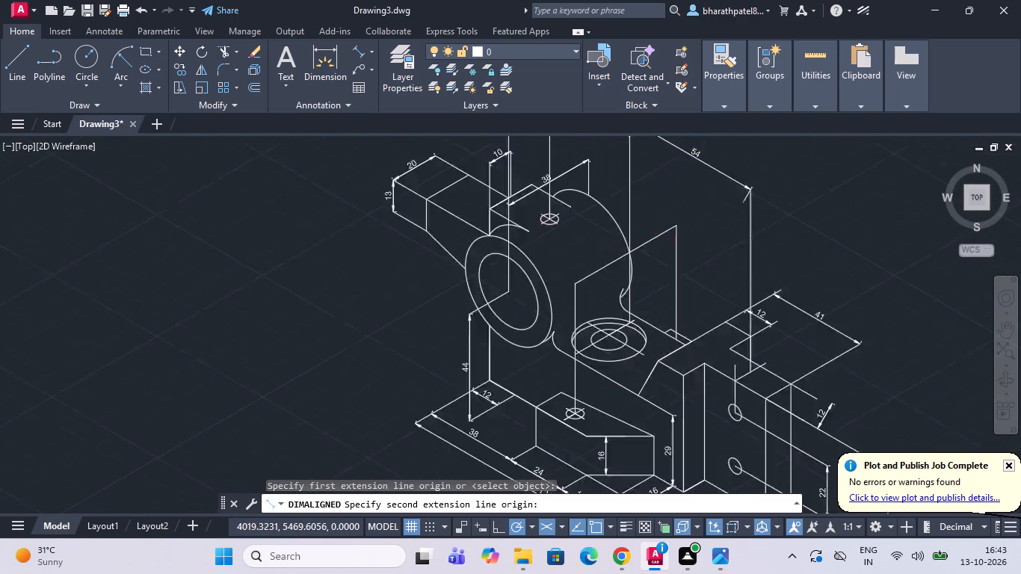
left_click(682, 263)
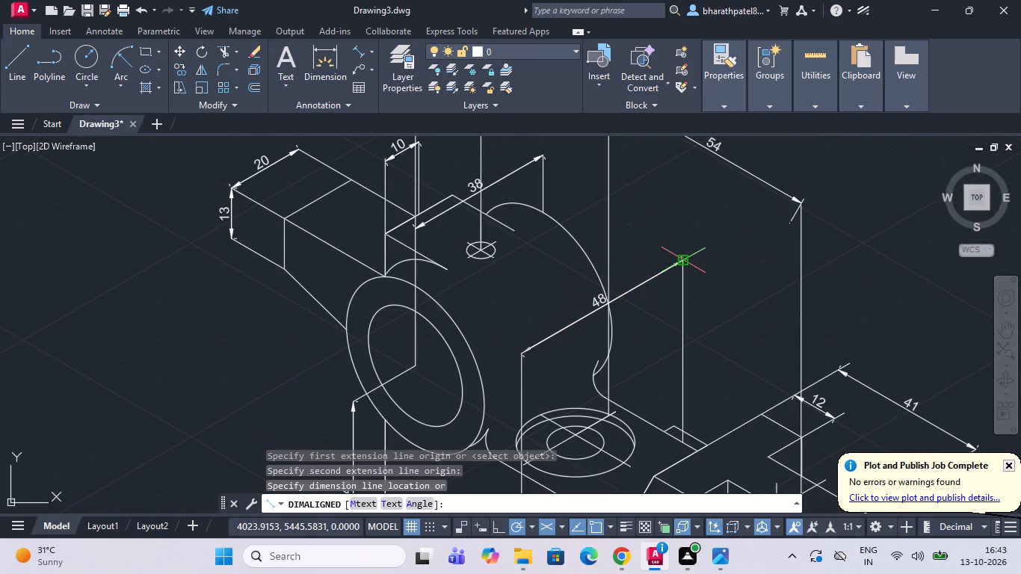
left_click(680, 258)
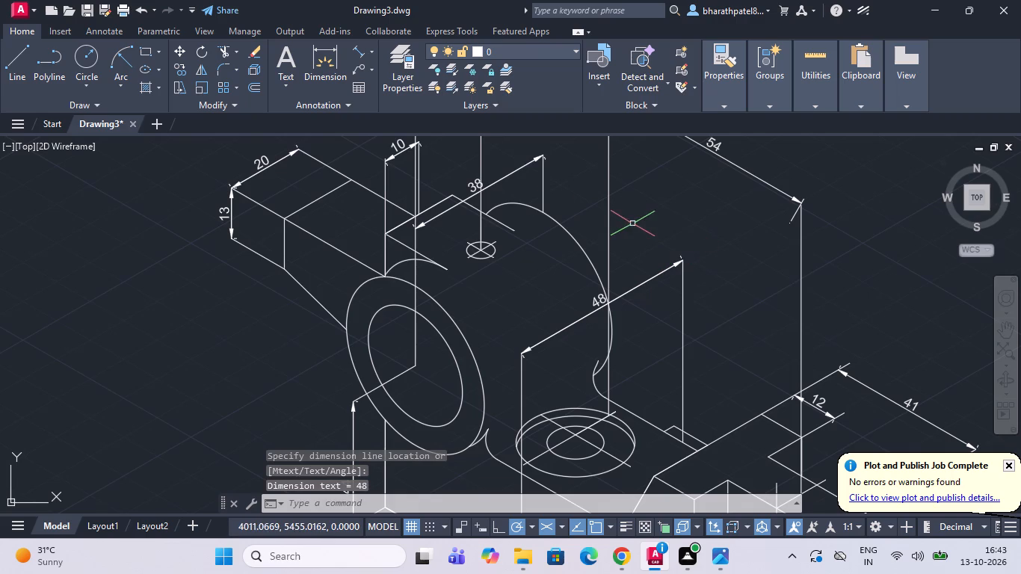
Draw a 24-unit line at 30° from the base hole's vertical line, just below and parallel to the new 48 dimension.
left_click_drag(16, 51, 42, 67)
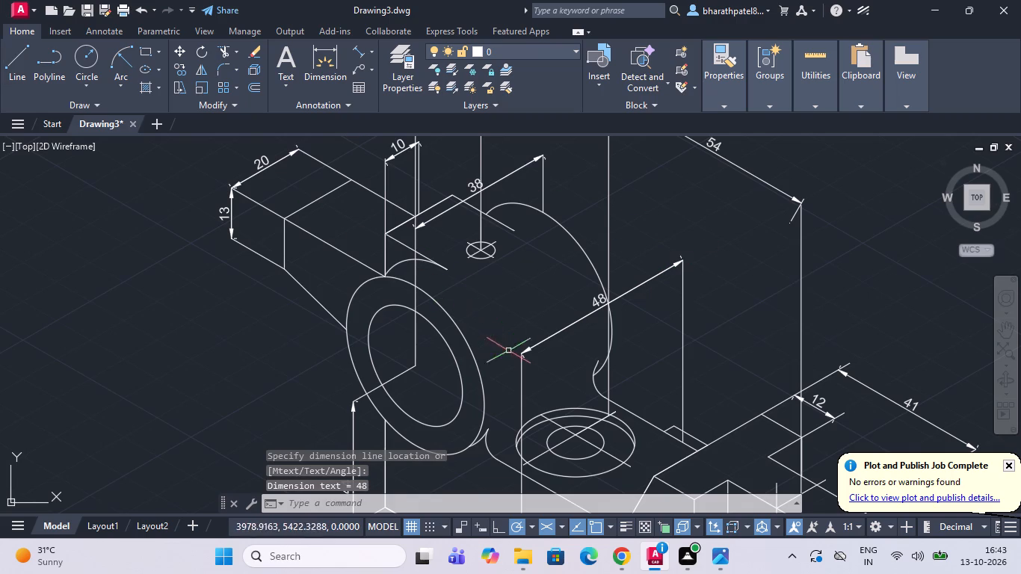
left_click(8, 61)
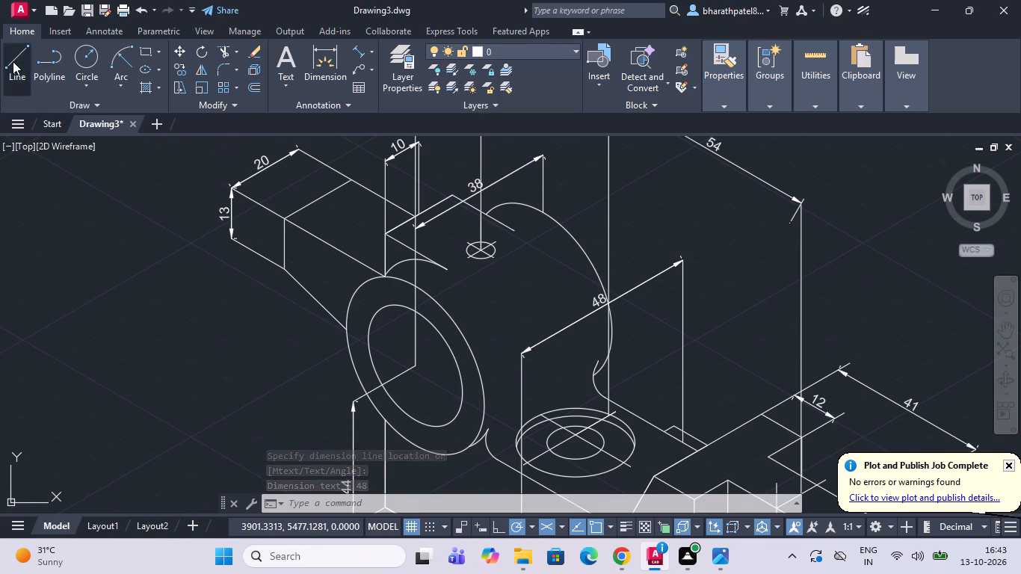
left_click(519, 379)
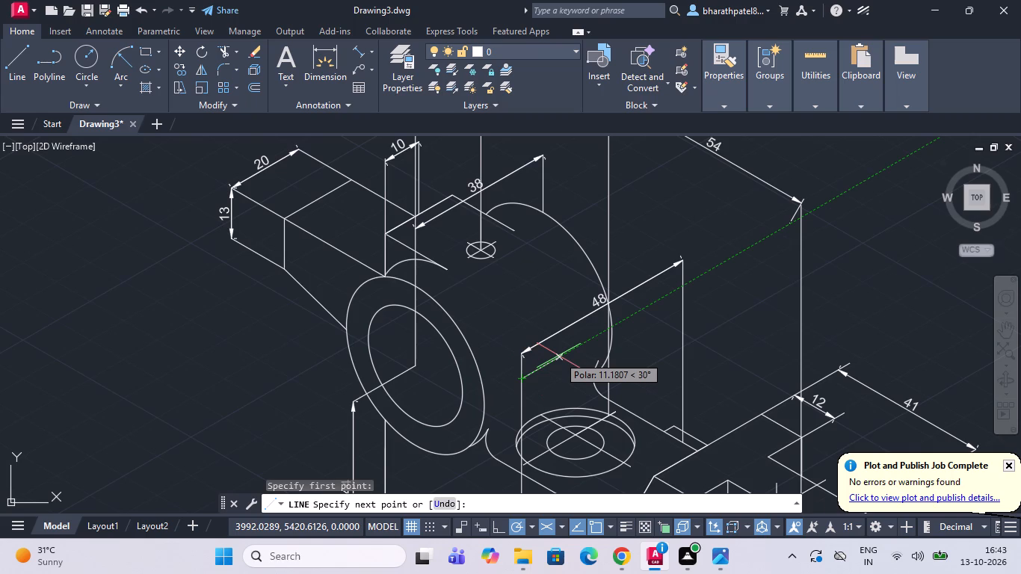
type("24")
key("Return")
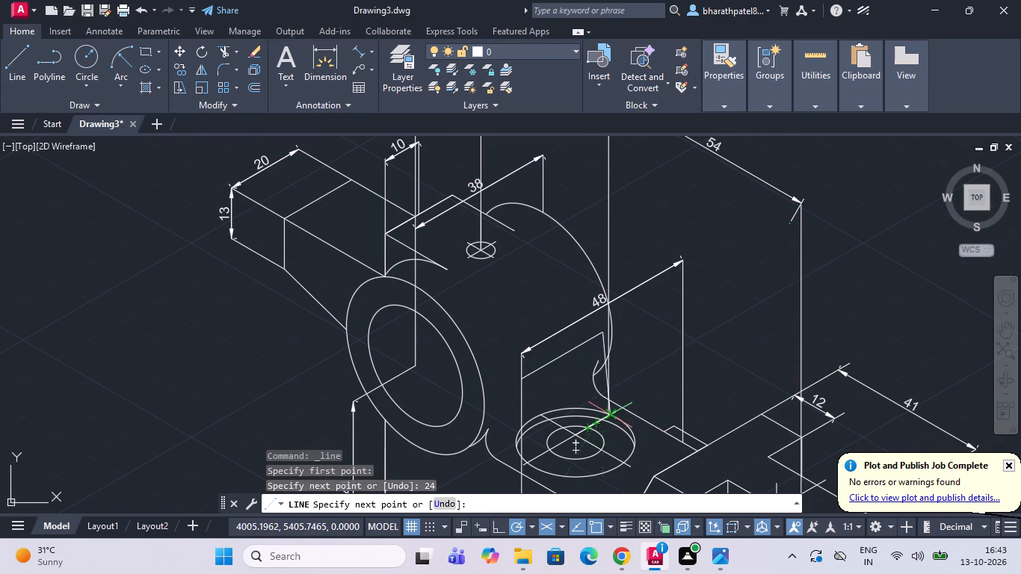
scroll(597, 413, "up", 3)
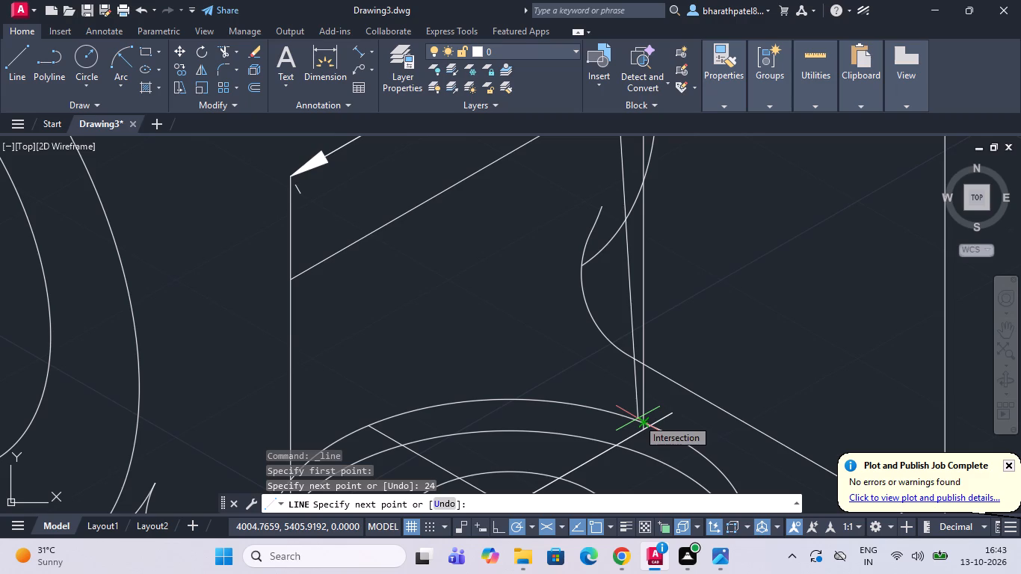
key("Escape")
Add an aligned dimension directly on the new short slanted line below the 48 dimension.
scroll(638, 419, "down", 2)
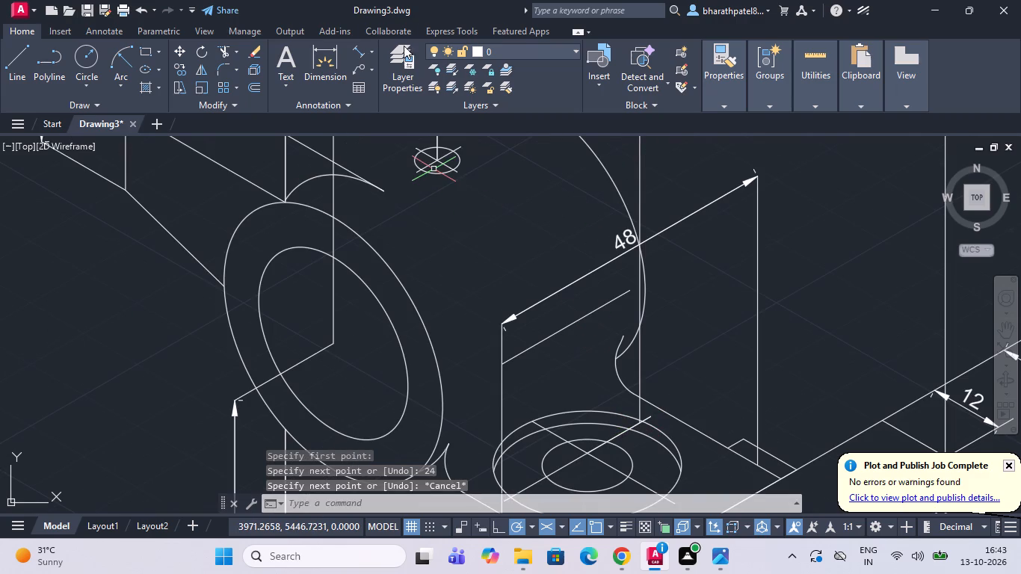
left_click_drag(360, 49, 363, 62)
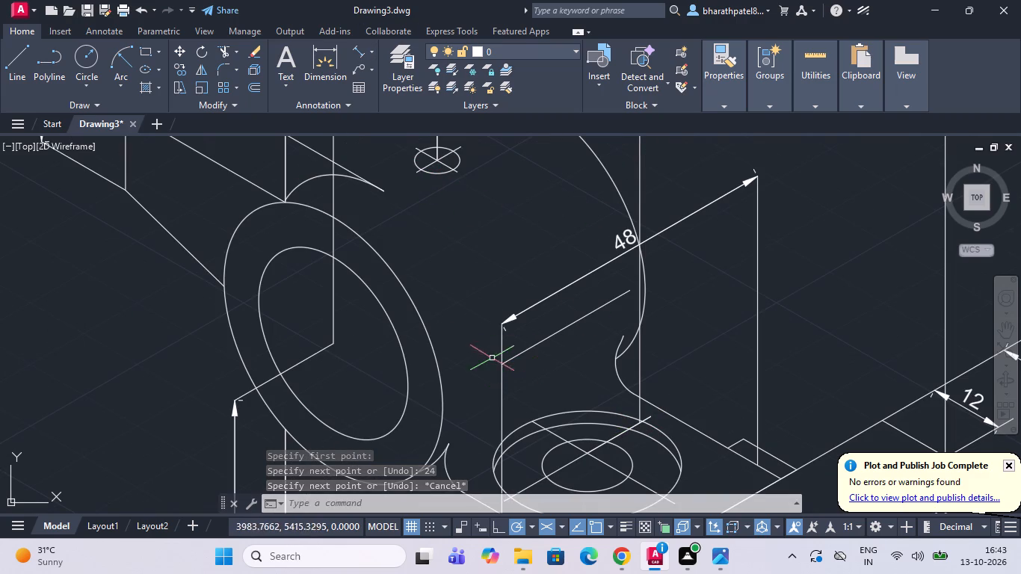
left_click(358, 51)
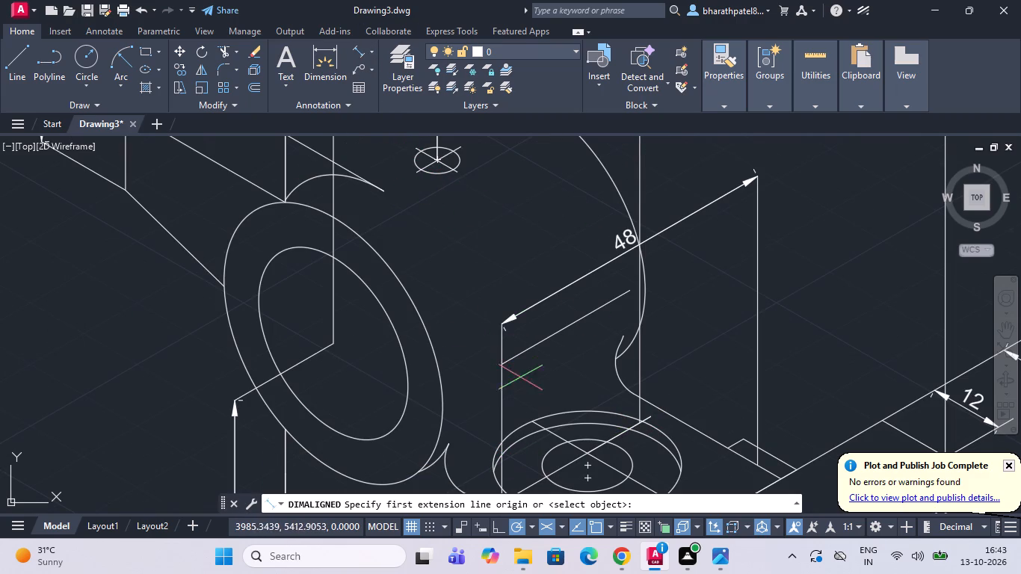
left_click(505, 361)
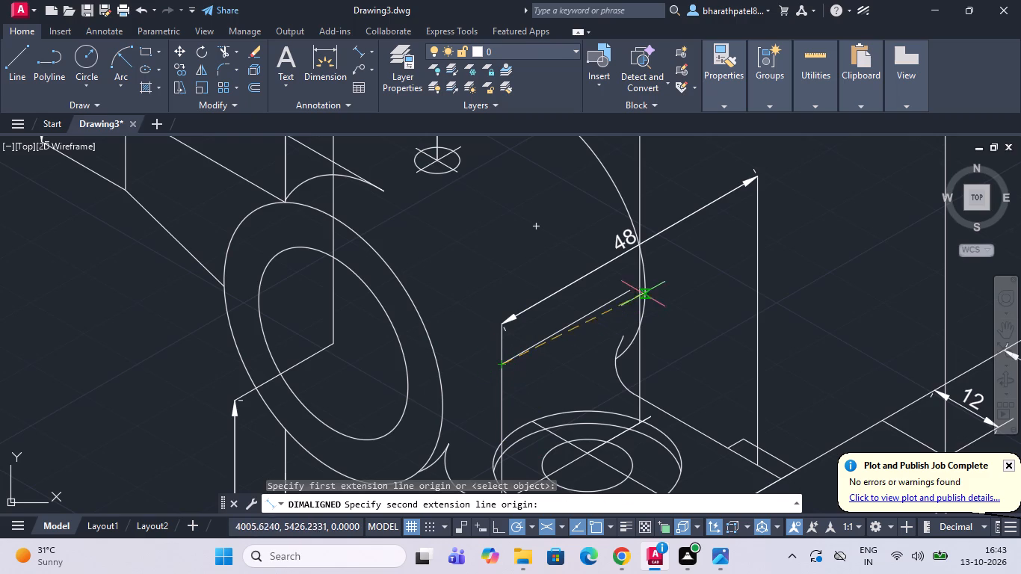
left_click(632, 294)
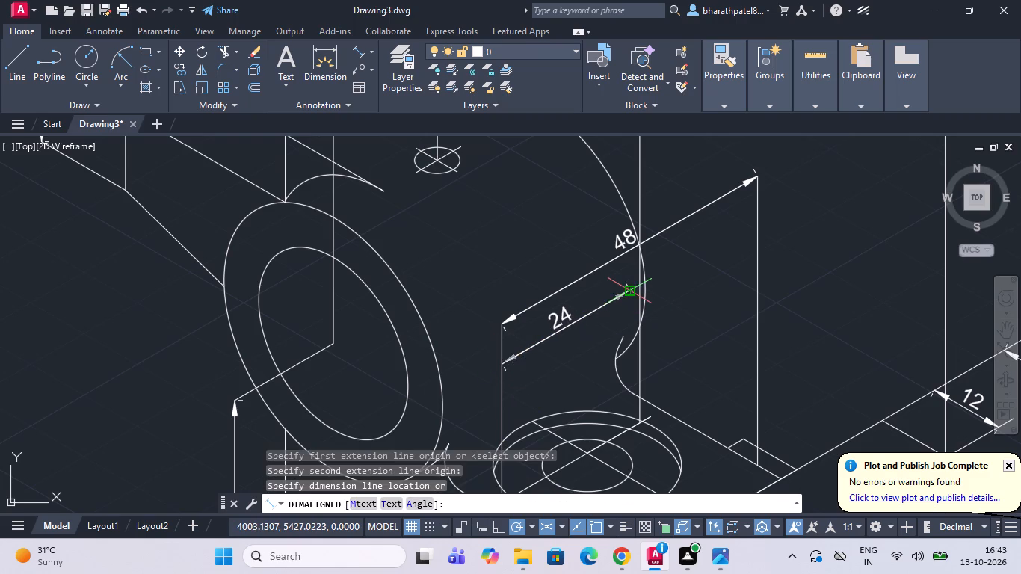
left_click(625, 292)
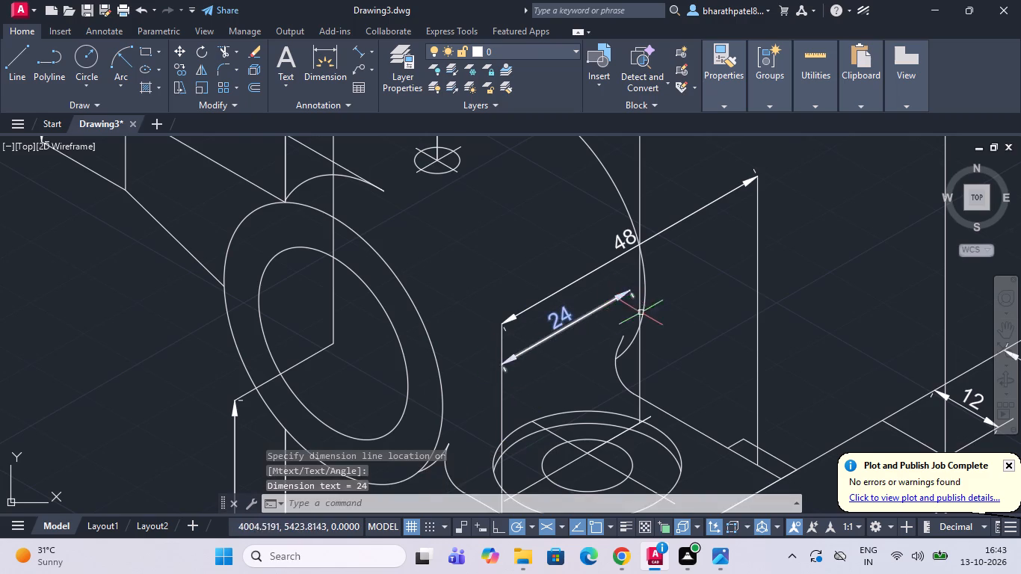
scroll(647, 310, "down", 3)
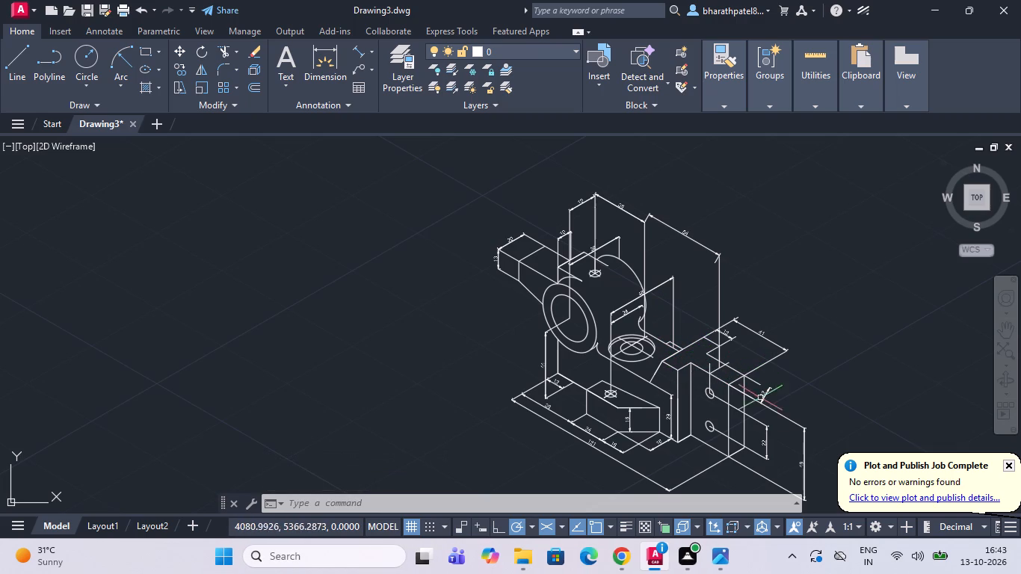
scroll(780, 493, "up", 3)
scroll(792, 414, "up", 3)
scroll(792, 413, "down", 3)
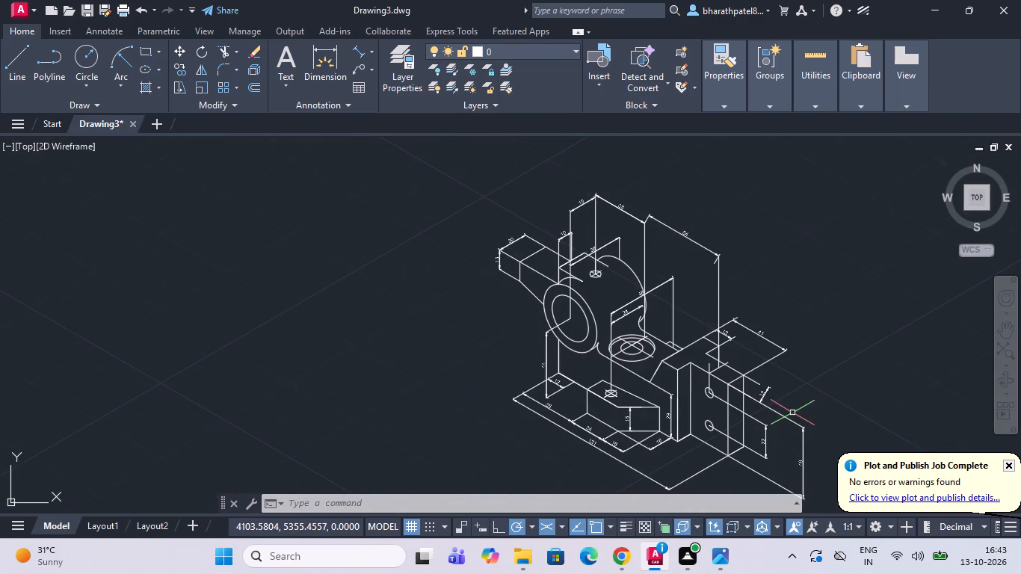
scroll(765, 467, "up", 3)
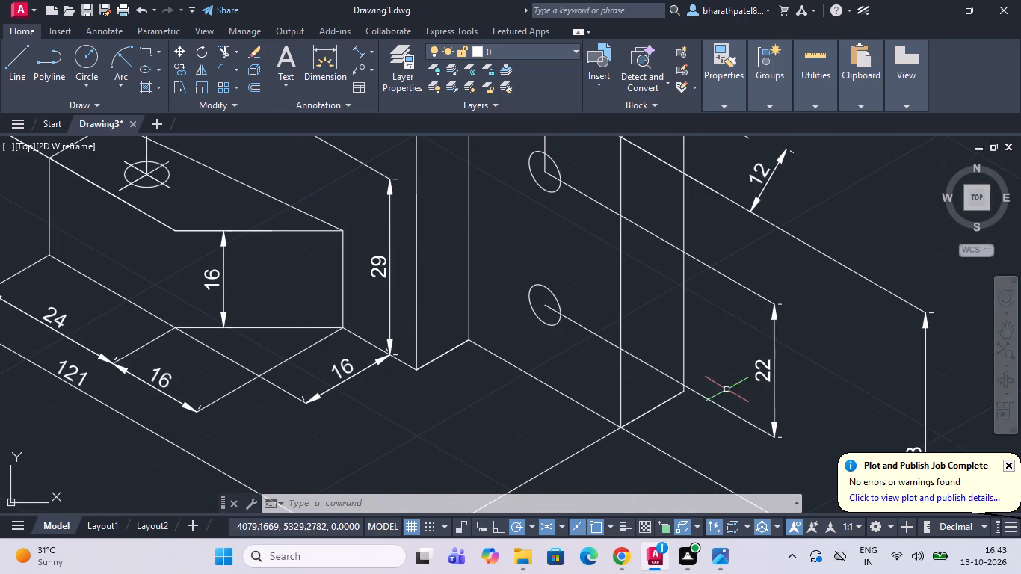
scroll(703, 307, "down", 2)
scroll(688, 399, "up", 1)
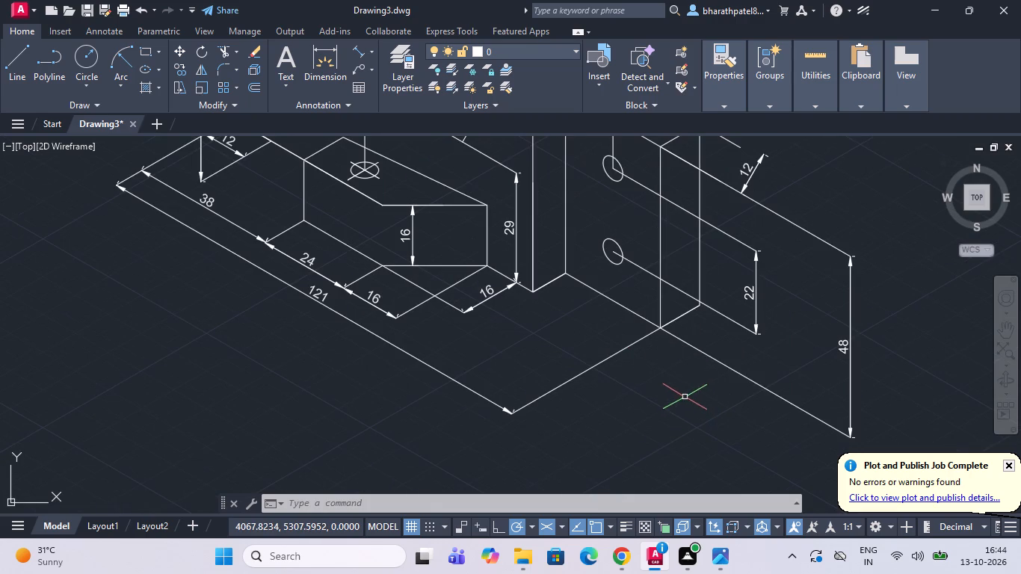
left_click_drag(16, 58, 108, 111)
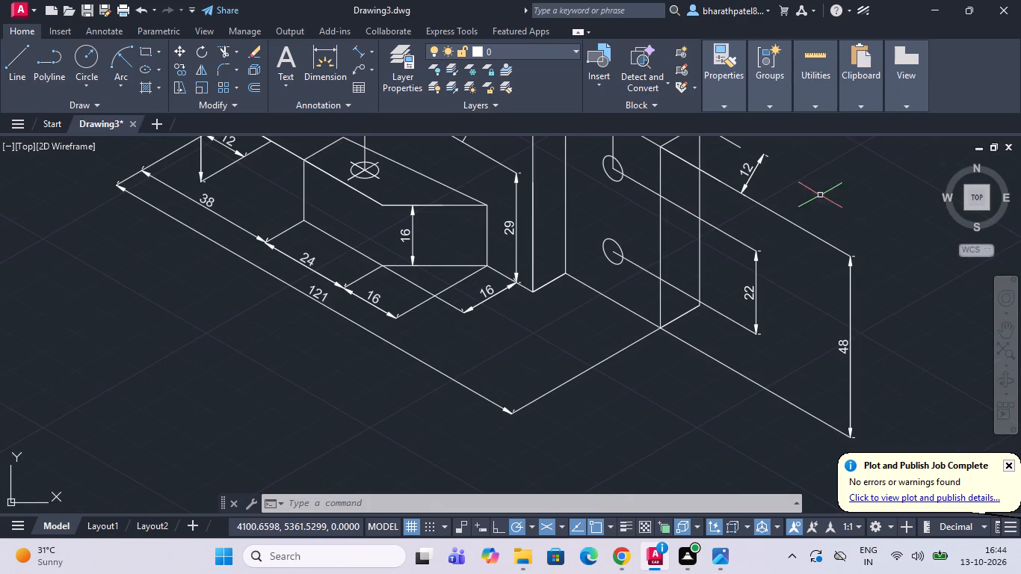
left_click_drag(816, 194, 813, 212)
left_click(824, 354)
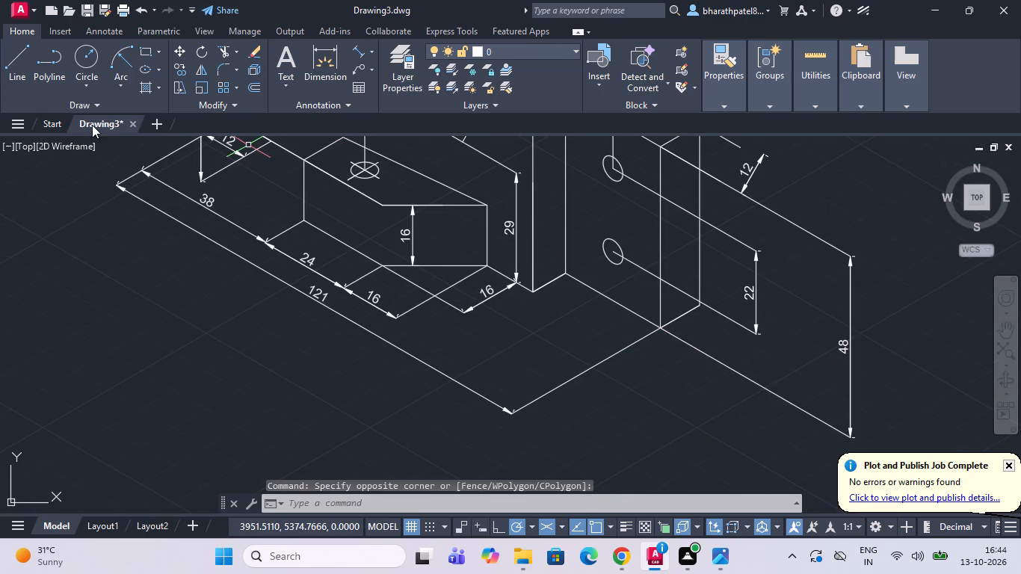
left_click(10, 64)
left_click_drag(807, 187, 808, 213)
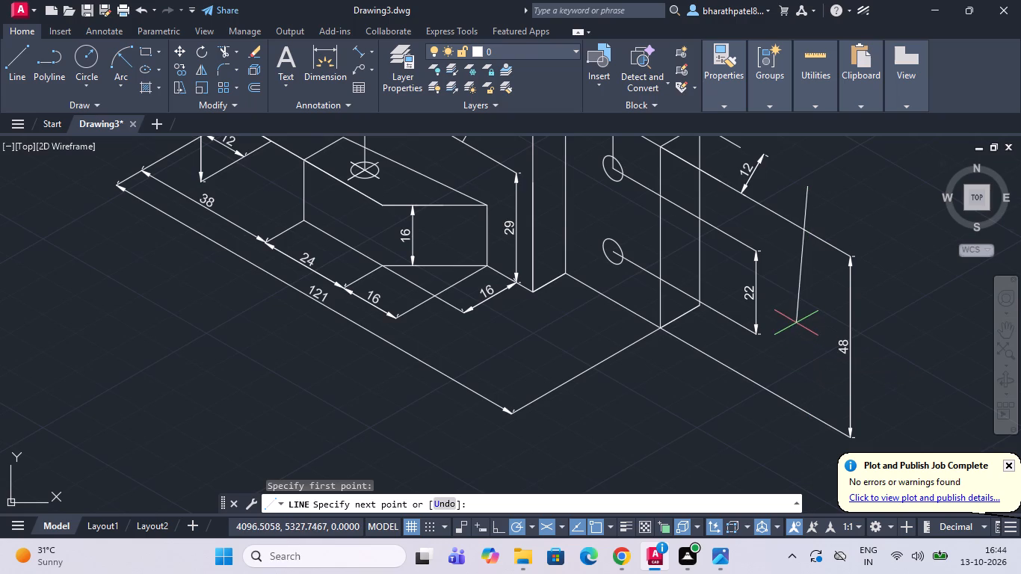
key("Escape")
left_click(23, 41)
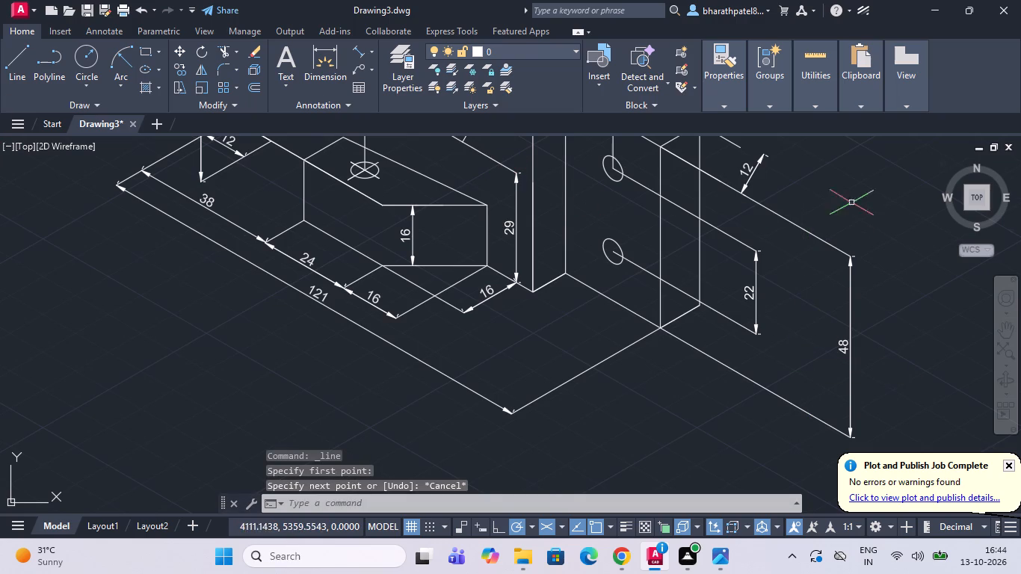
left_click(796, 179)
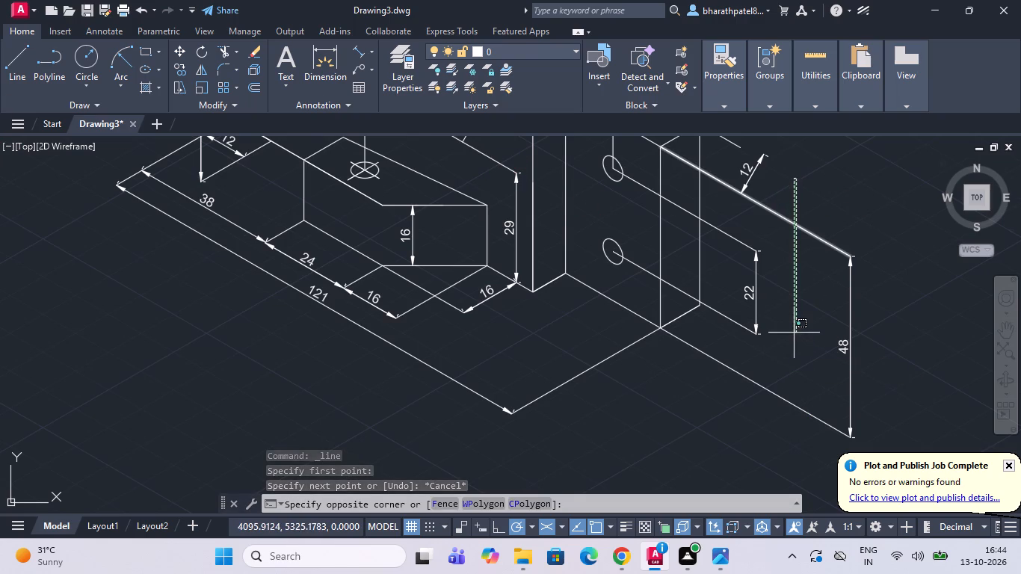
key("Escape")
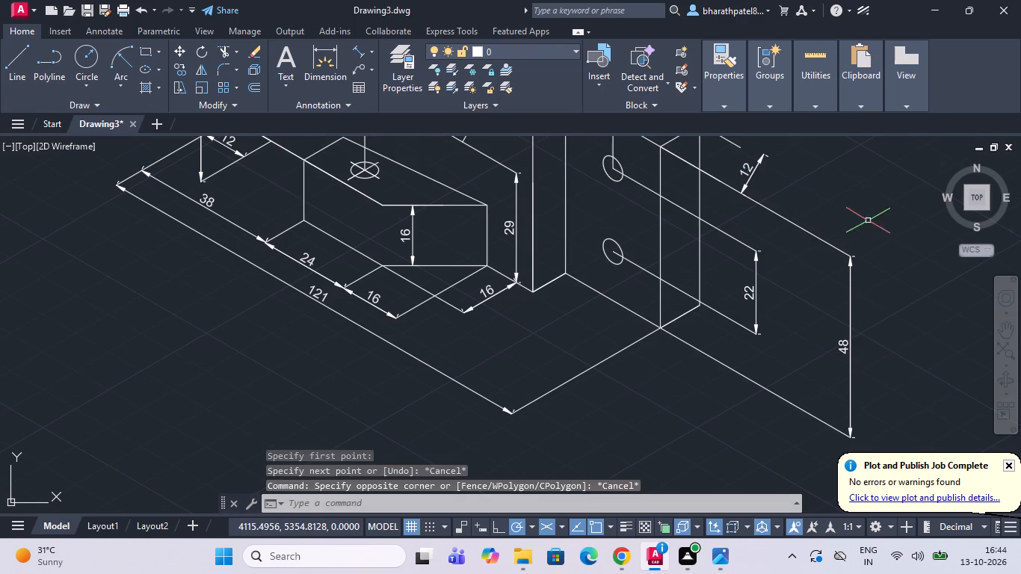
Draw a vertical line between the 22 and 48 dimensions, crossing both extension lines of the end plate's height.
left_click(18, 51)
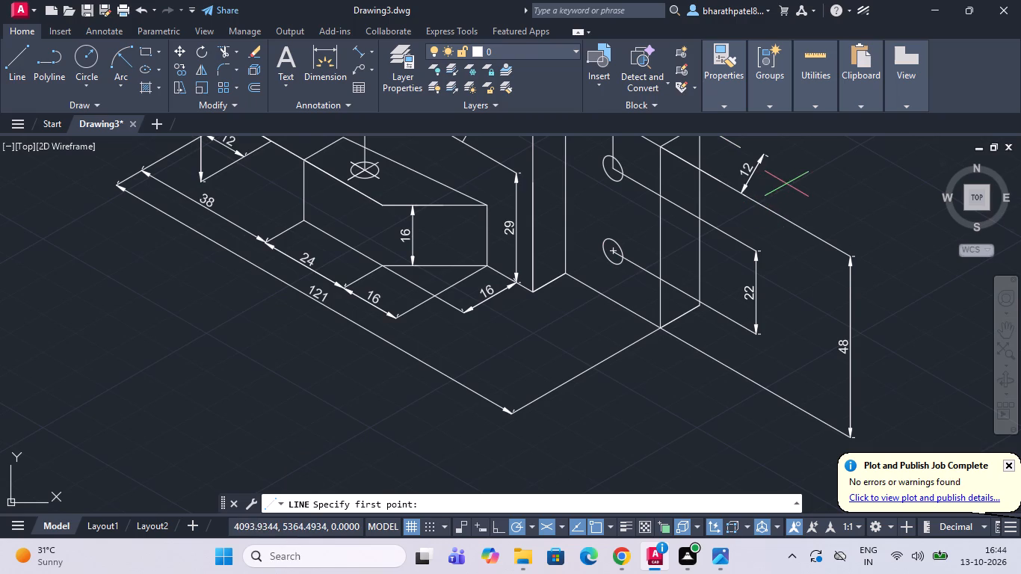
left_click_drag(787, 183, 787, 191)
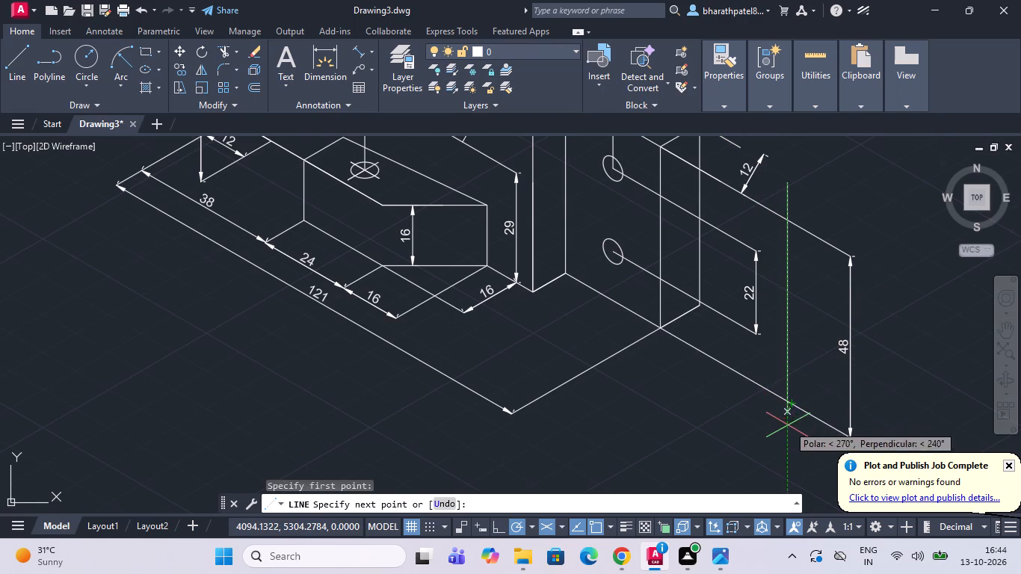
left_click(787, 427)
key("Escape")
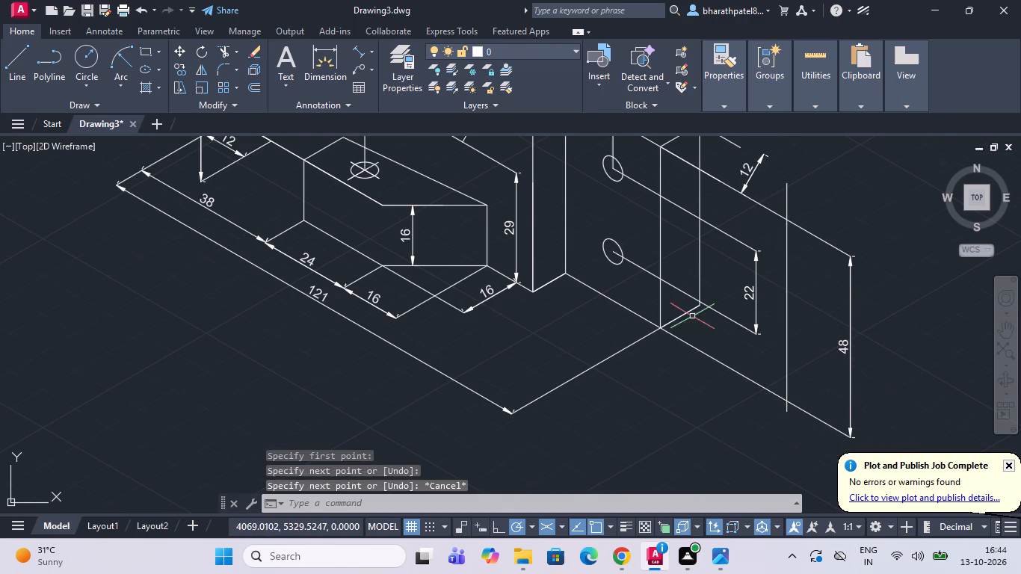
Add an aligned dimension on the new vertical line between its intersections with the end plate's upper and lower extension lines.
left_click(362, 45)
scroll(786, 221, "up", 3)
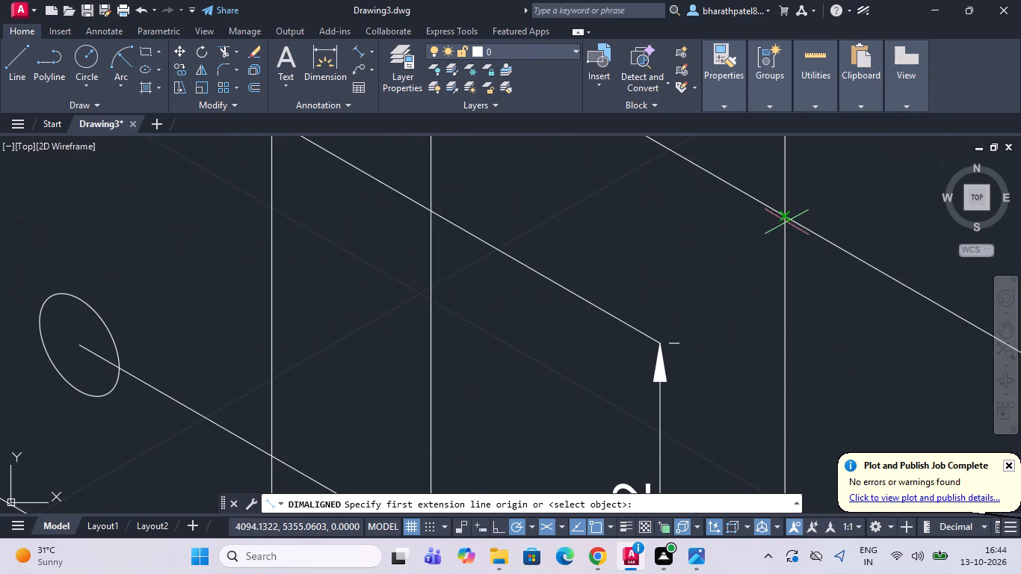
left_click(784, 218)
scroll(784, 217, "down", 3)
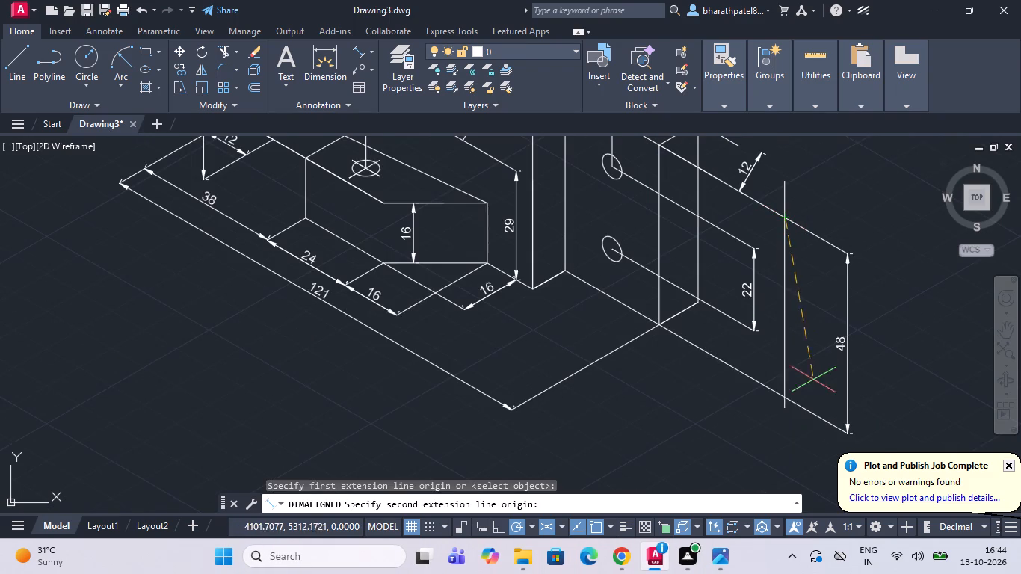
scroll(784, 408, "up", 2)
left_click(781, 379)
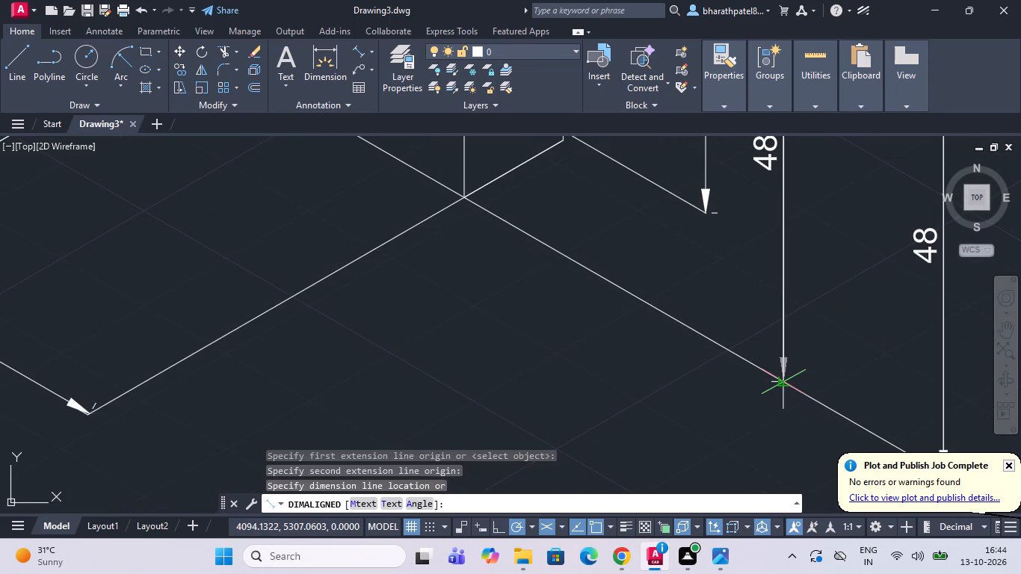
left_click(781, 379)
scroll(768, 410, "down", 3)
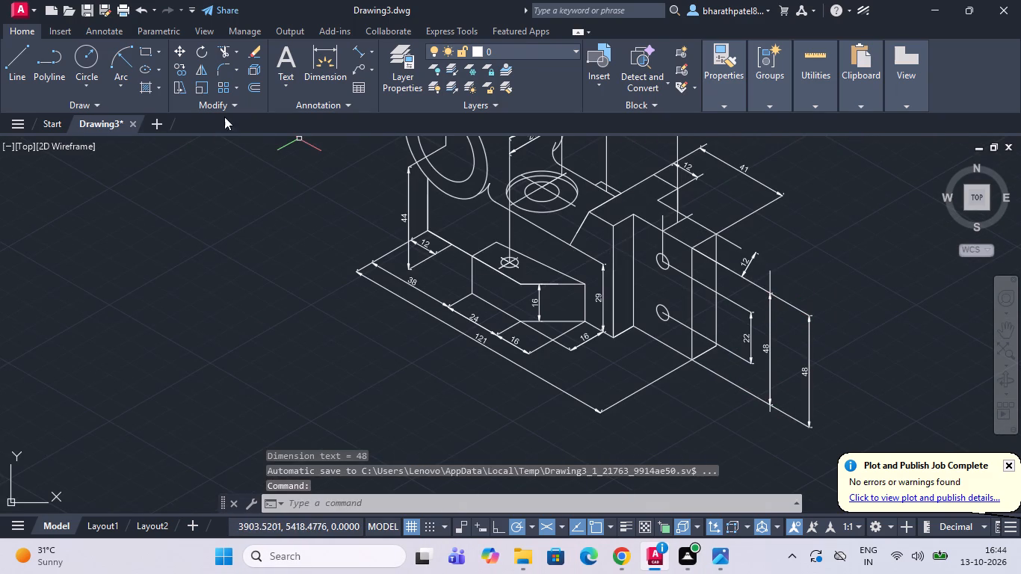
Trim the end plate's height extension lines back to the new vertical line and remove the redundant outer 48 dimension.
left_click(225, 50)
scroll(791, 466, "up", 3)
scroll(791, 466, "down", 2)
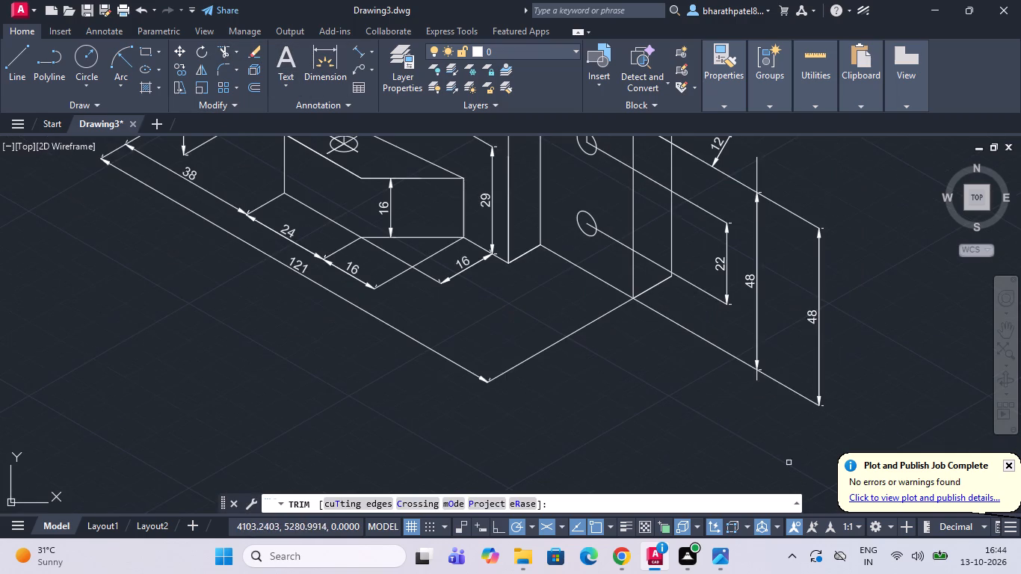
left_click_drag(788, 191, 815, 284)
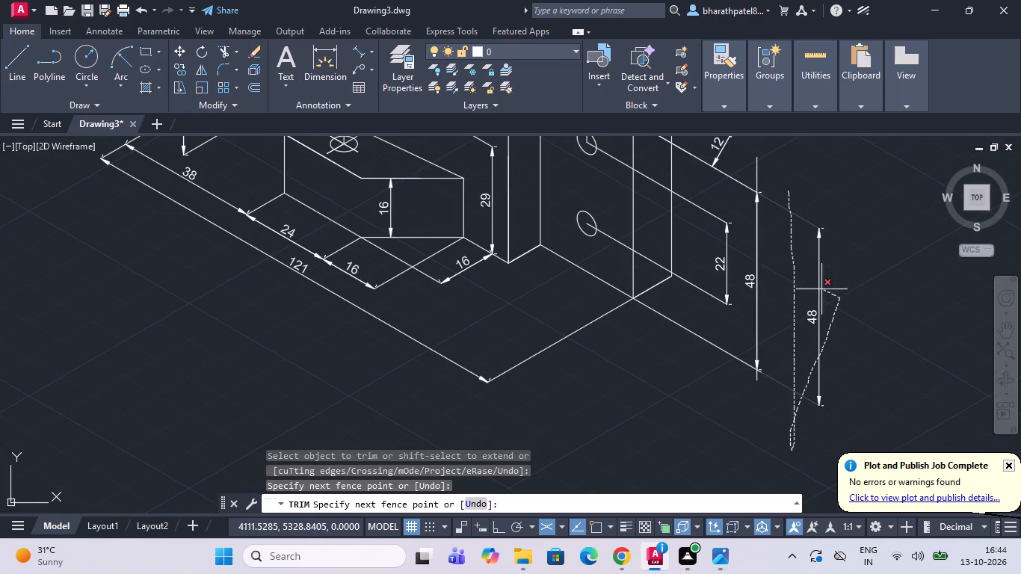
left_click_drag(815, 284, 804, 275)
left_click(817, 293)
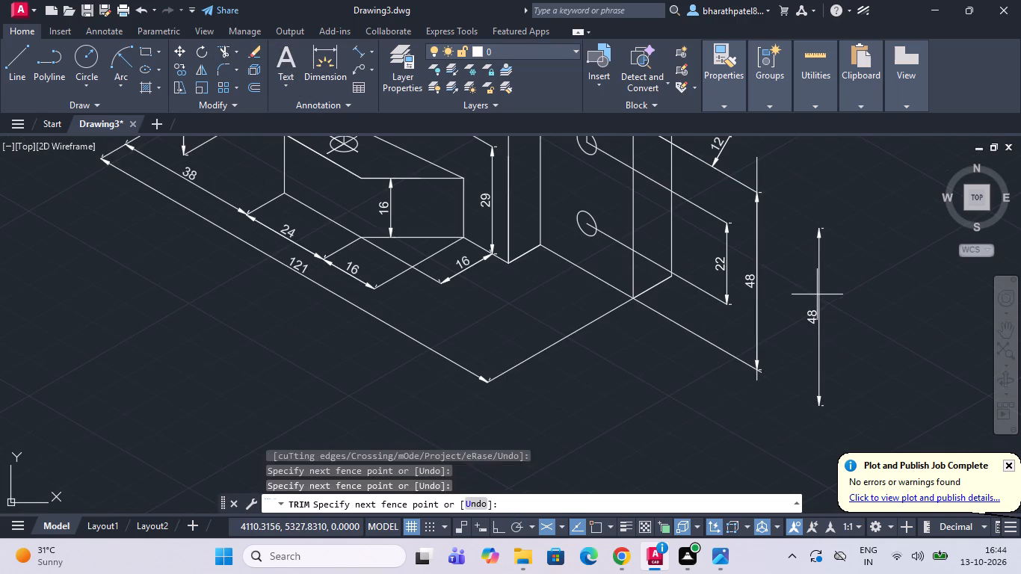
left_click(820, 300)
left_click(818, 314)
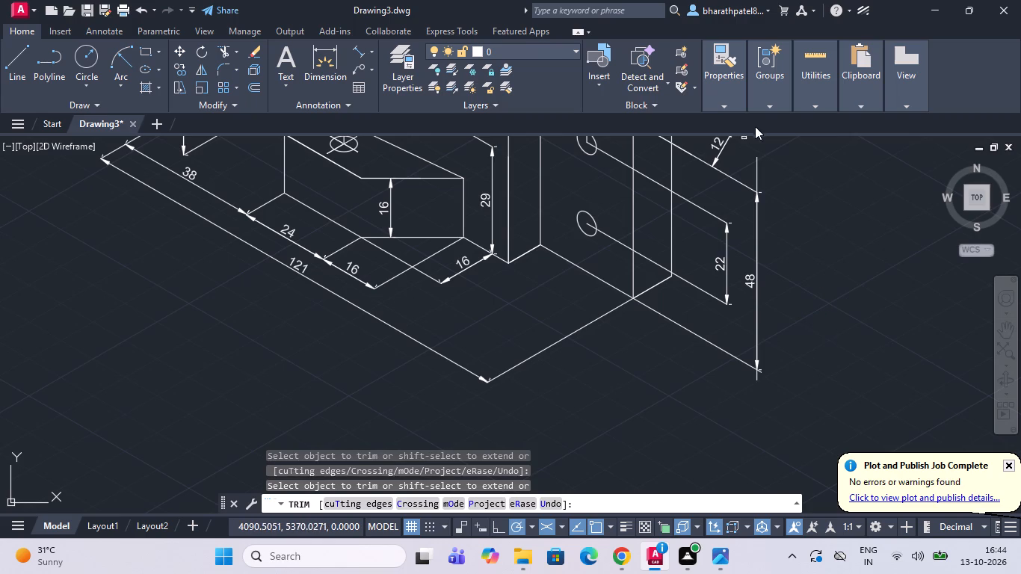
Trim the vertical line's ends beyond the 48 dimension's arrowheads and the leftover stub of the lower extension line.
left_click_drag(742, 162, 797, 179)
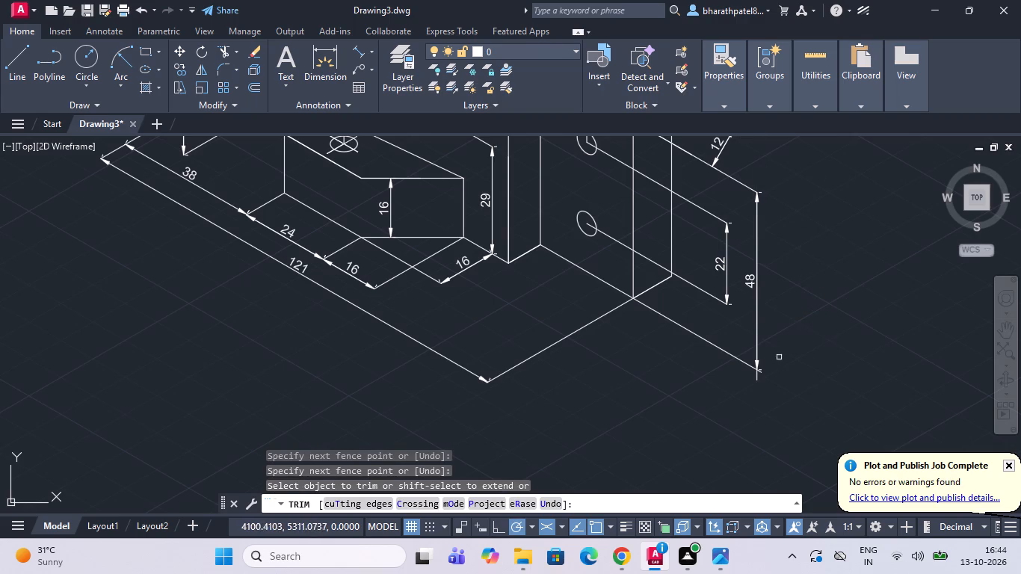
scroll(778, 359, "up", 3)
left_click_drag(644, 443, 775, 422)
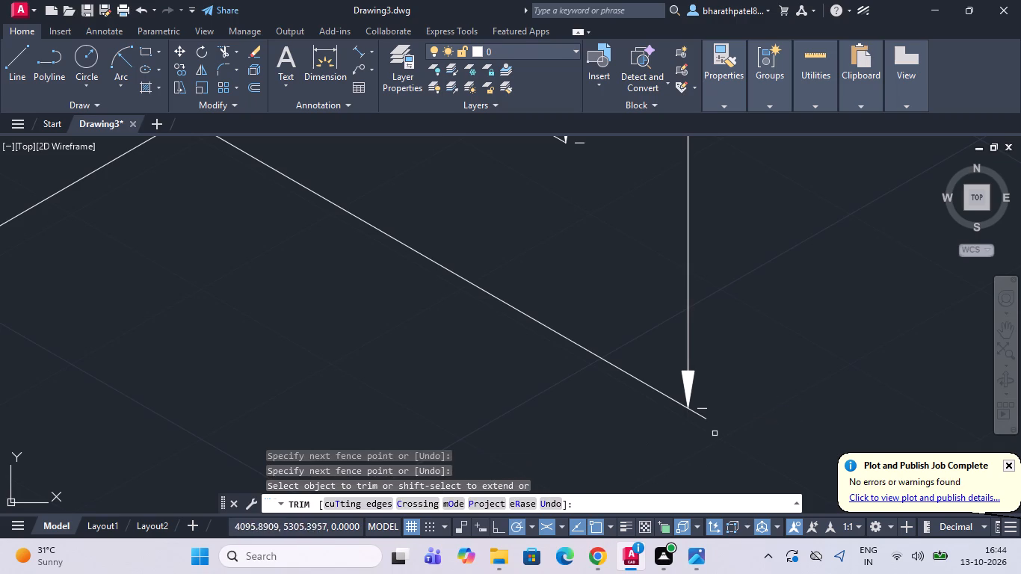
left_click_drag(705, 431, 700, 404)
scroll(719, 446, "down", 2)
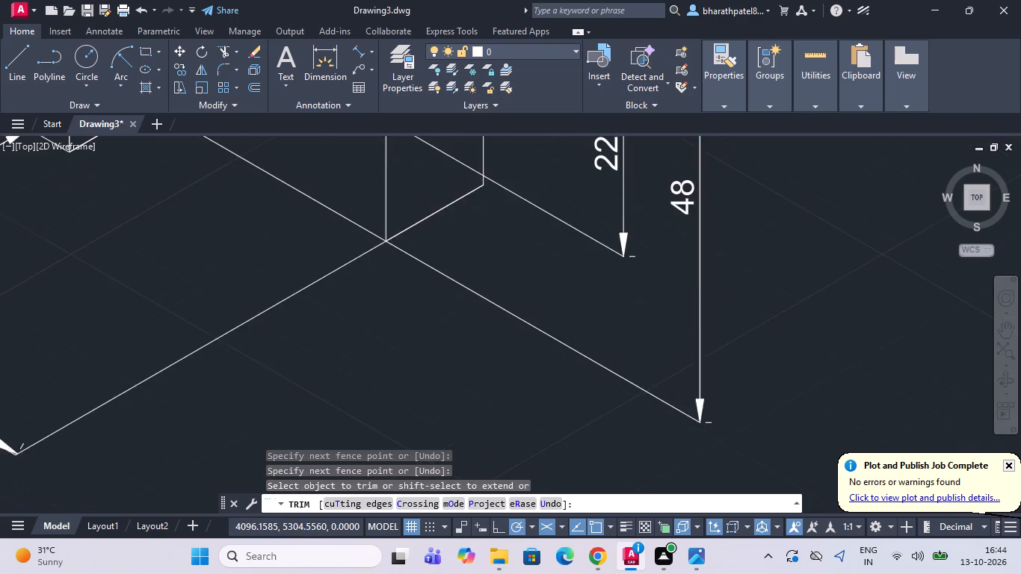
scroll(719, 446, "down", 1)
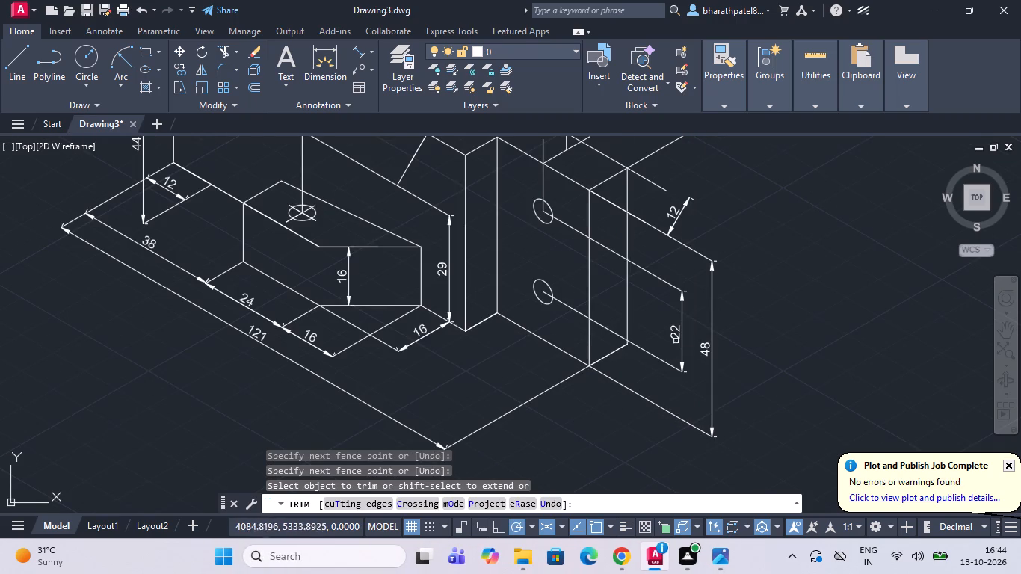
Draw a vertical line about 31.5 units long just inside the 22 dimension, crossing both end plate hole extension lines.
left_click_drag(13, 50, 22, 65)
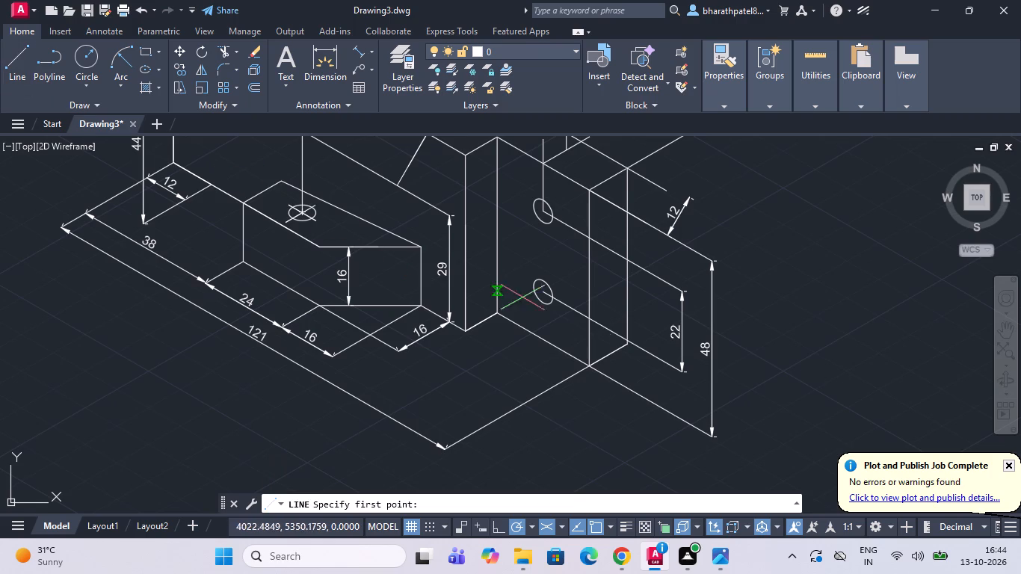
scroll(645, 361, "up", 1)
left_click(679, 213)
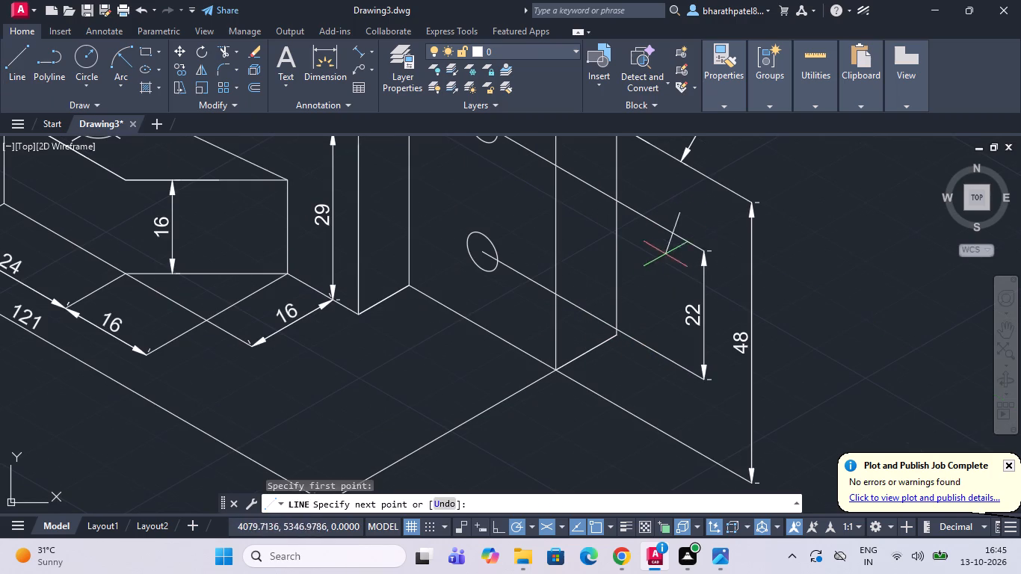
left_click(673, 398)
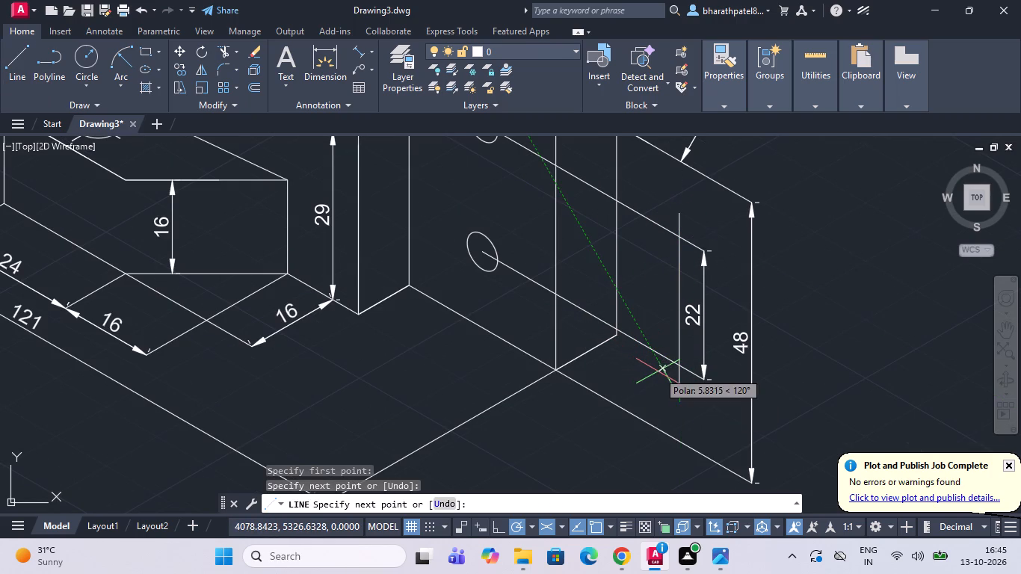
key("Escape")
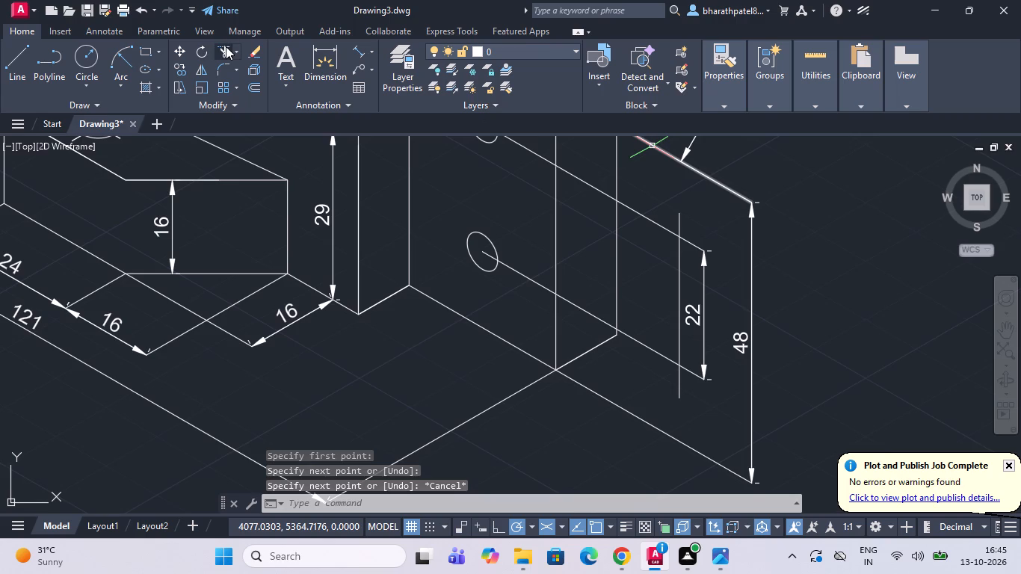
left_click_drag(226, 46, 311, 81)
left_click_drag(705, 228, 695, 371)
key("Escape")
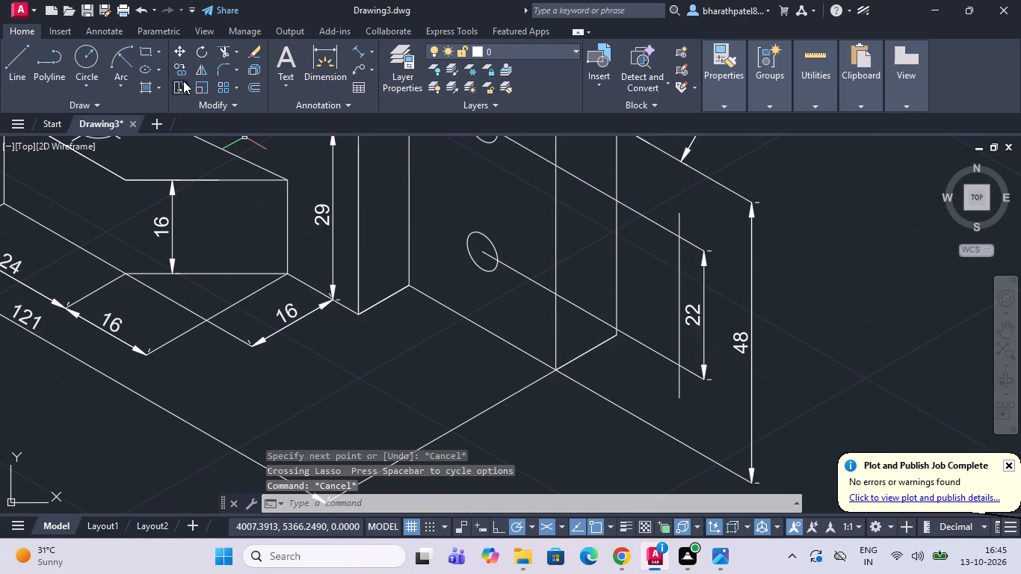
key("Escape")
Trim the end plate hole extension lines back to the new vertical line and remove the old 22 dimension.
left_click(224, 47)
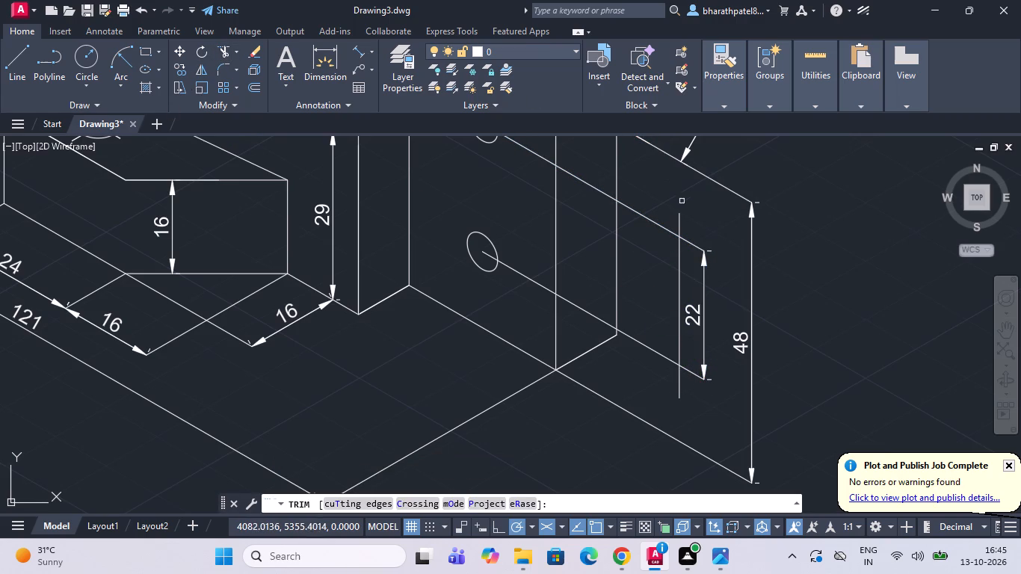
left_click_drag(691, 215, 695, 357)
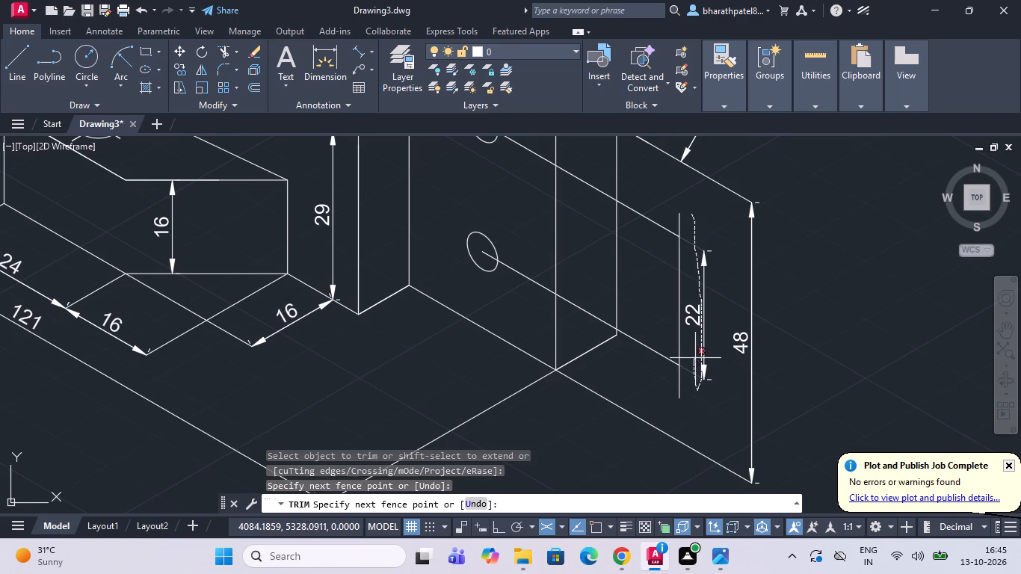
left_click_drag(695, 357, 703, 354)
left_click(701, 326)
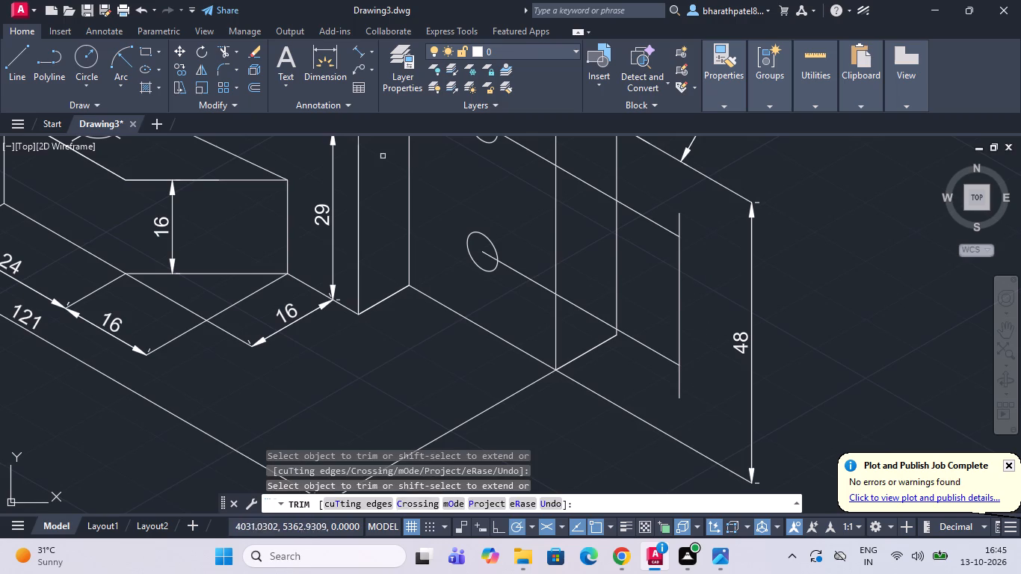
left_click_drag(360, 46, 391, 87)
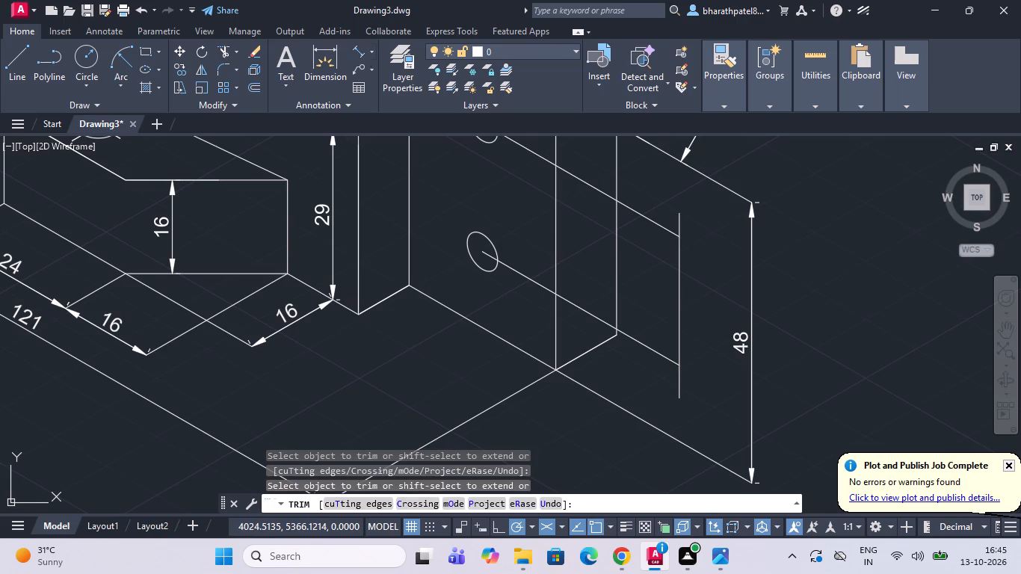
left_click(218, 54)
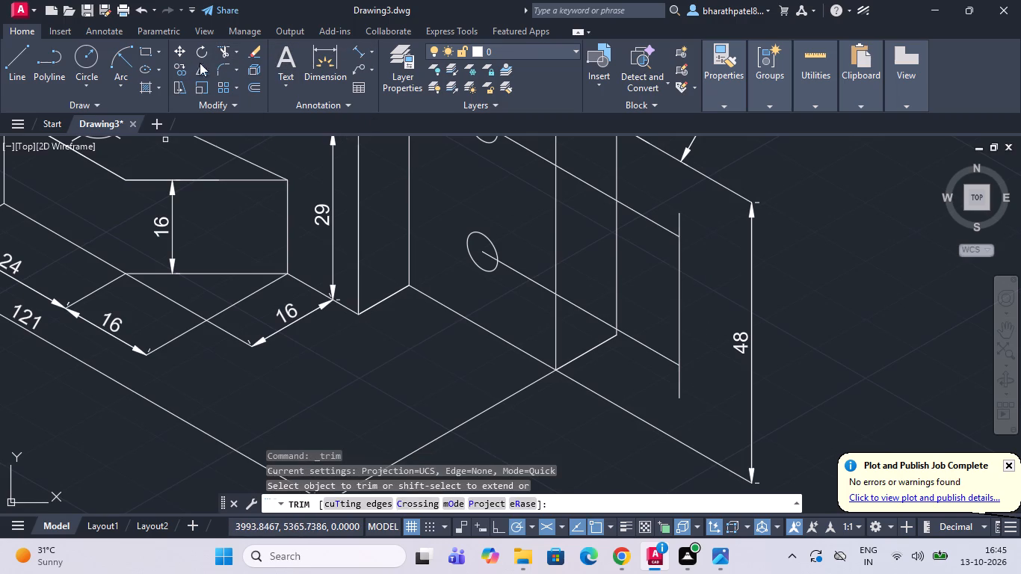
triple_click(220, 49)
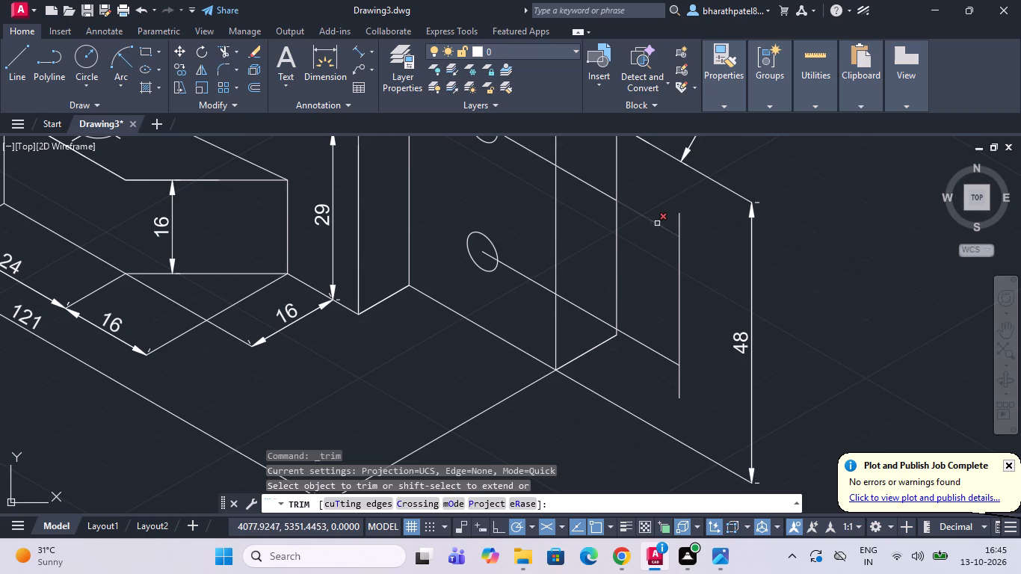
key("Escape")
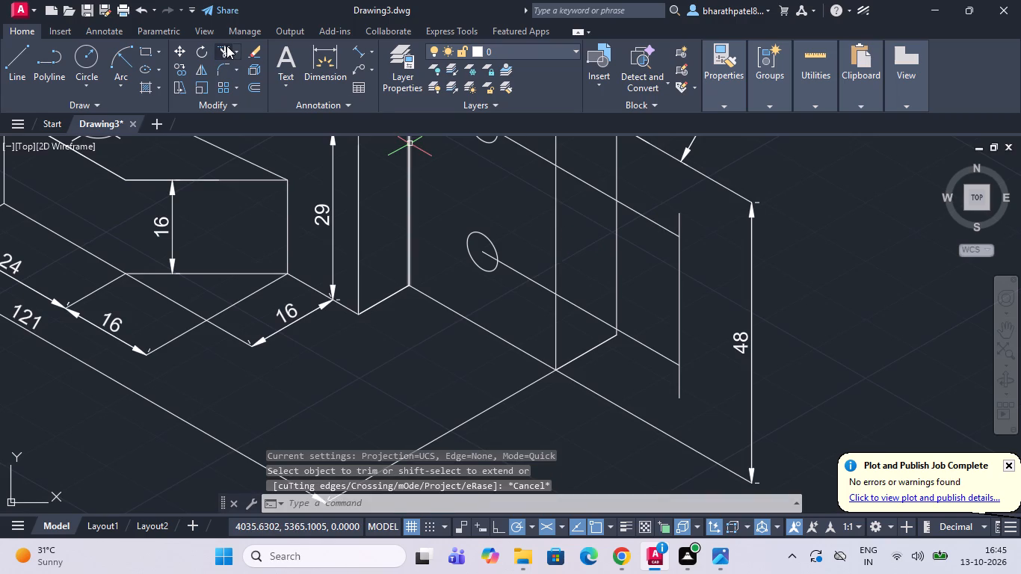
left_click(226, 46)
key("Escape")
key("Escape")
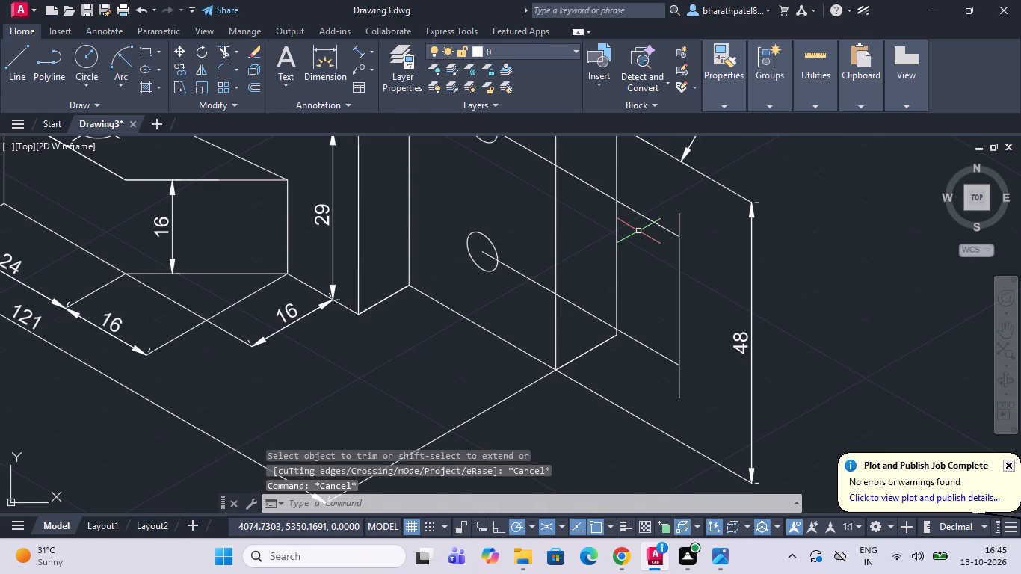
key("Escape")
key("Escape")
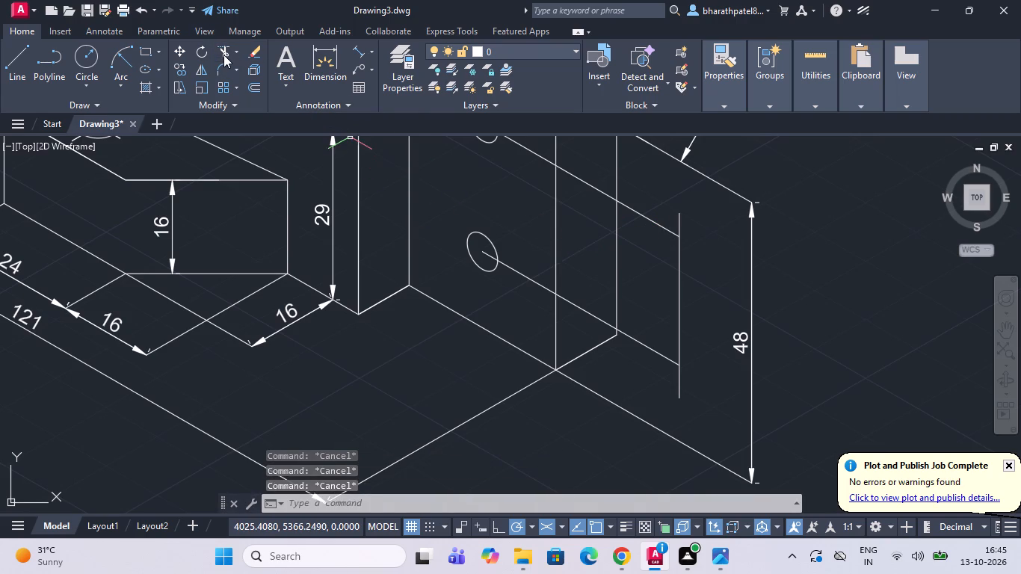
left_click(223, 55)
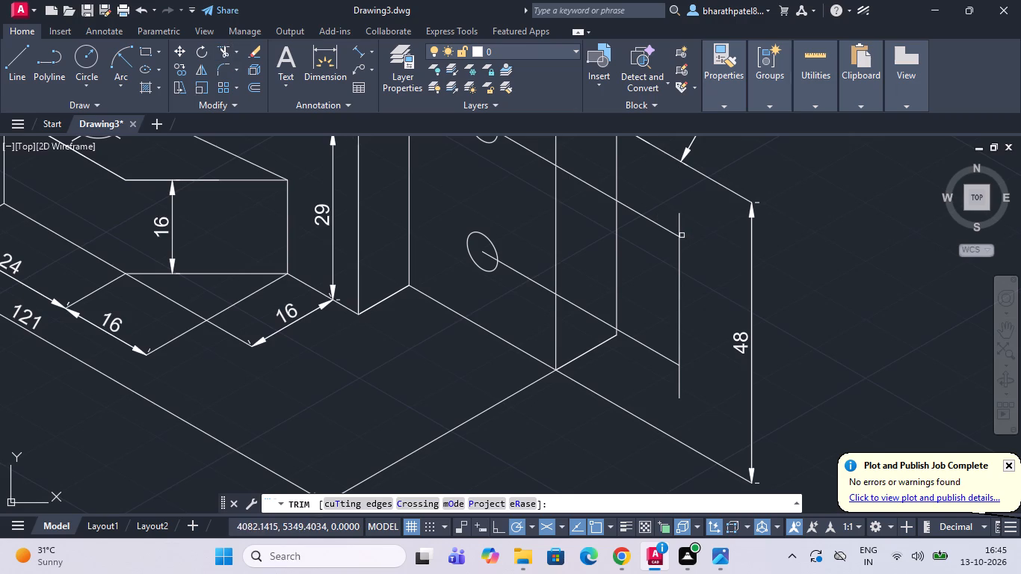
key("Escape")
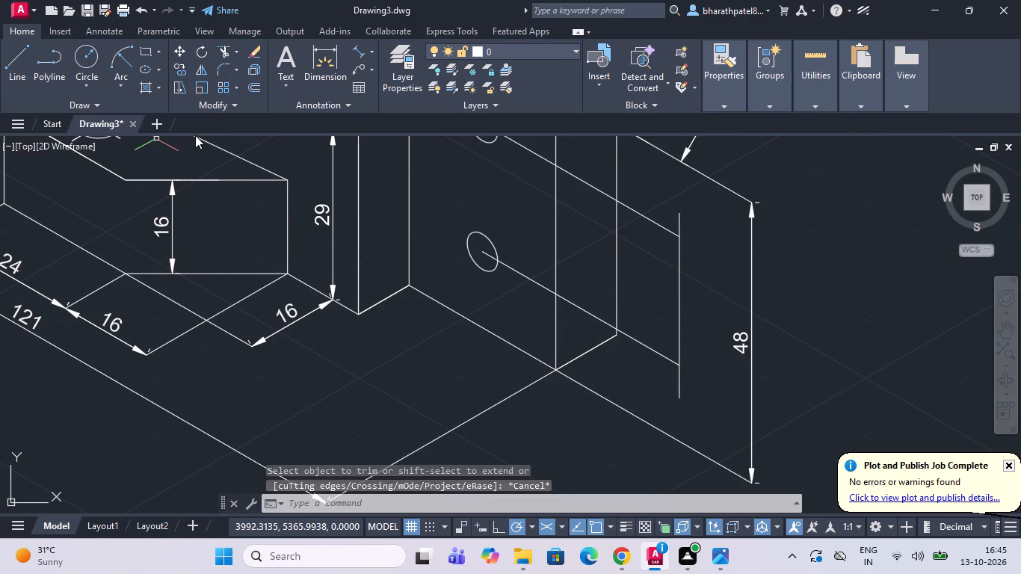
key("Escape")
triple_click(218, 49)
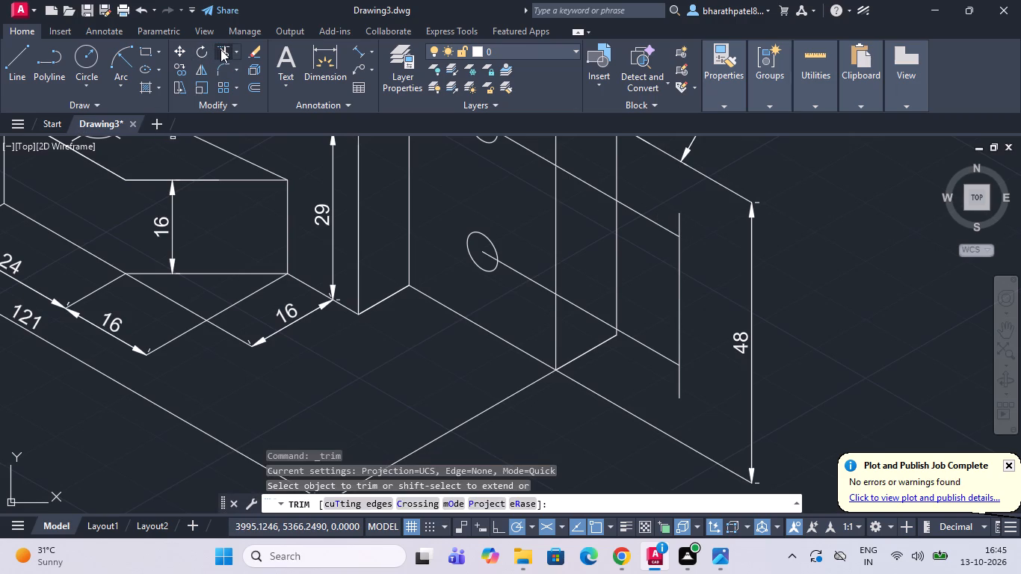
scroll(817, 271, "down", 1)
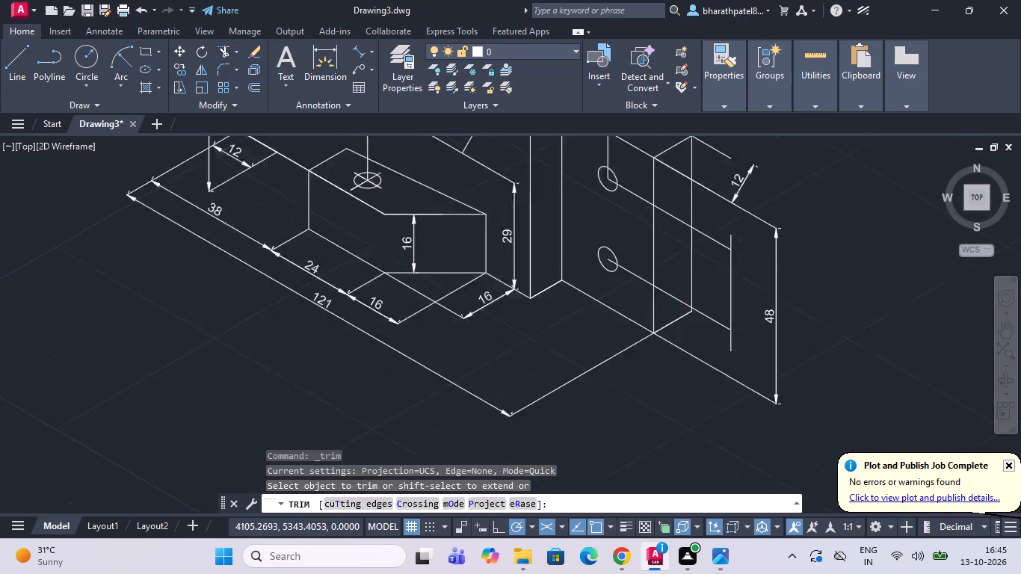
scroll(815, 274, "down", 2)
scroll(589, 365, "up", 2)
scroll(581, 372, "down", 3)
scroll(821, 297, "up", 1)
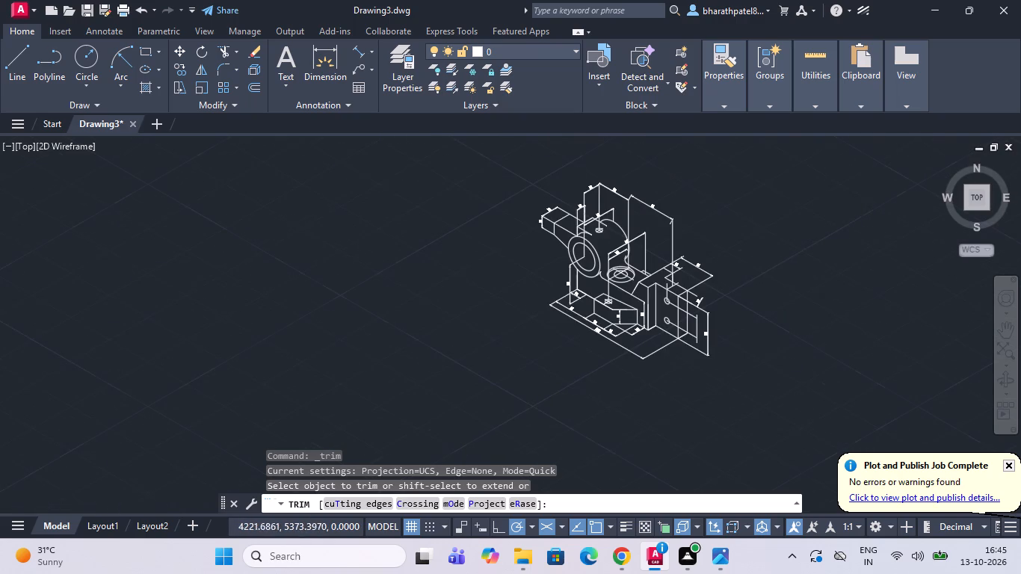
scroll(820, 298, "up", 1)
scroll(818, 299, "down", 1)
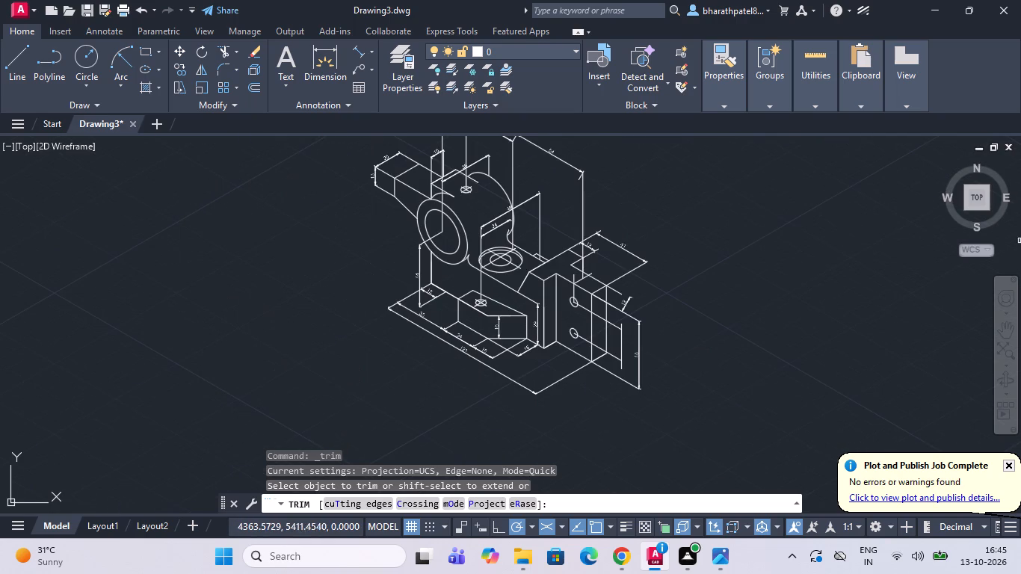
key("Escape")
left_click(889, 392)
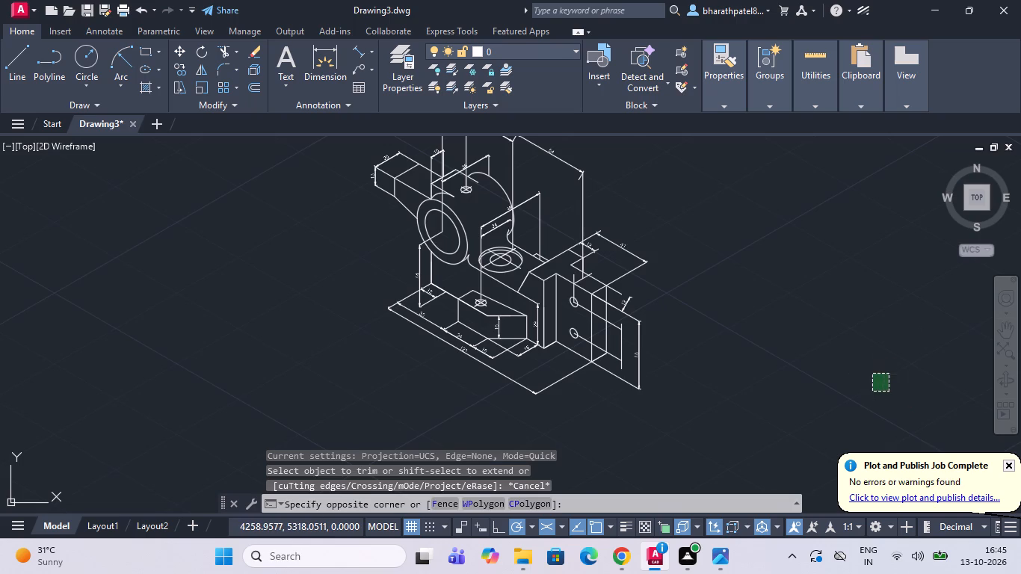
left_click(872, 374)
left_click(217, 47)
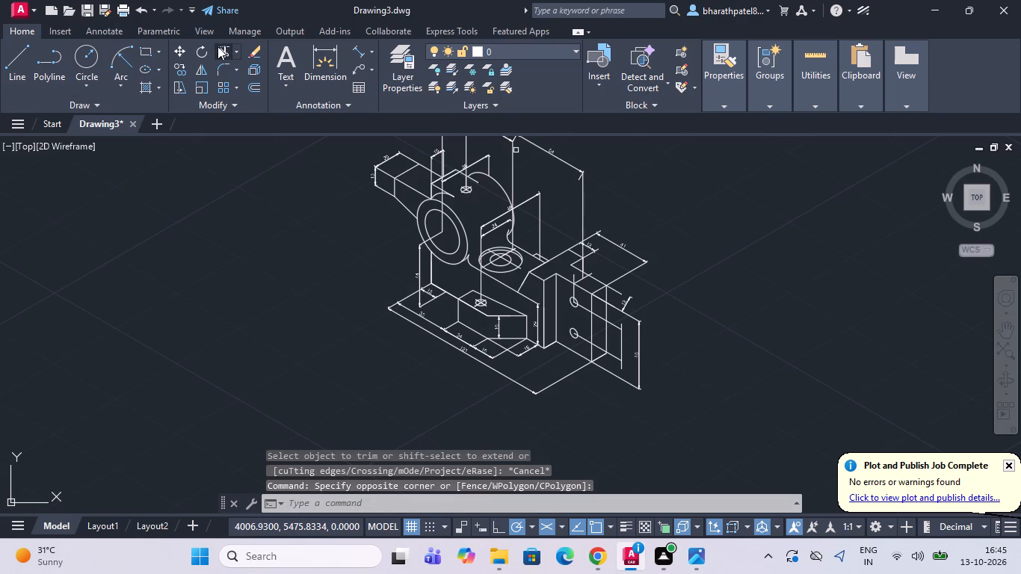
Add an aligned dimension on the new vertical line between its intersections with the two end plate hole extension lines.
left_click(360, 49)
left_click(360, 49)
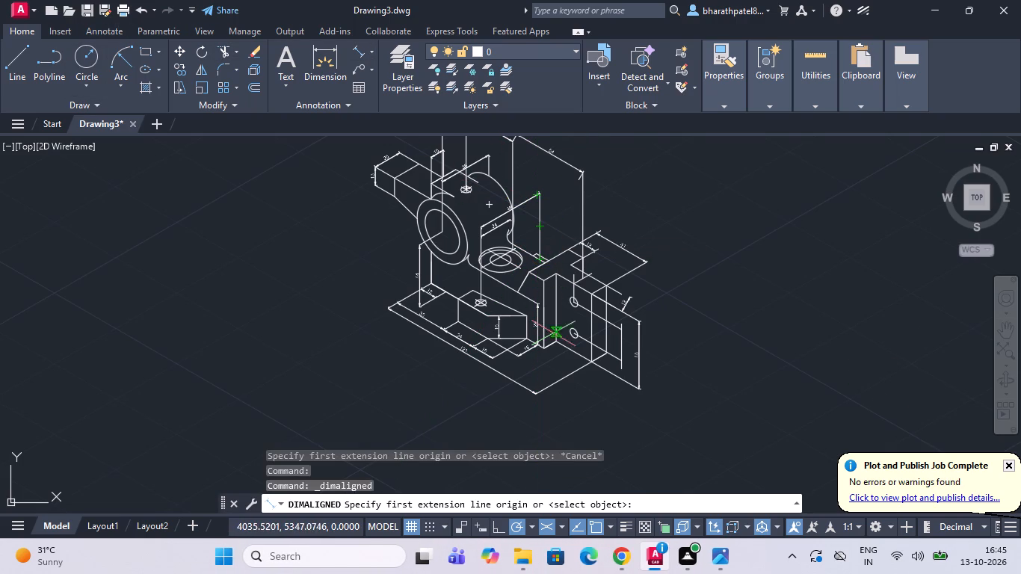
scroll(629, 343, "up", 3)
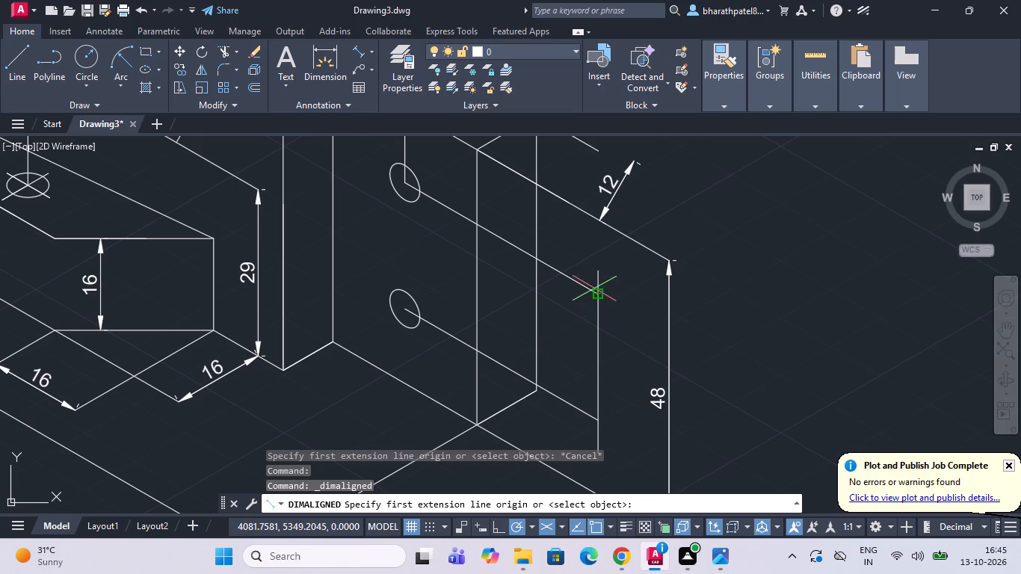
left_click(596, 297)
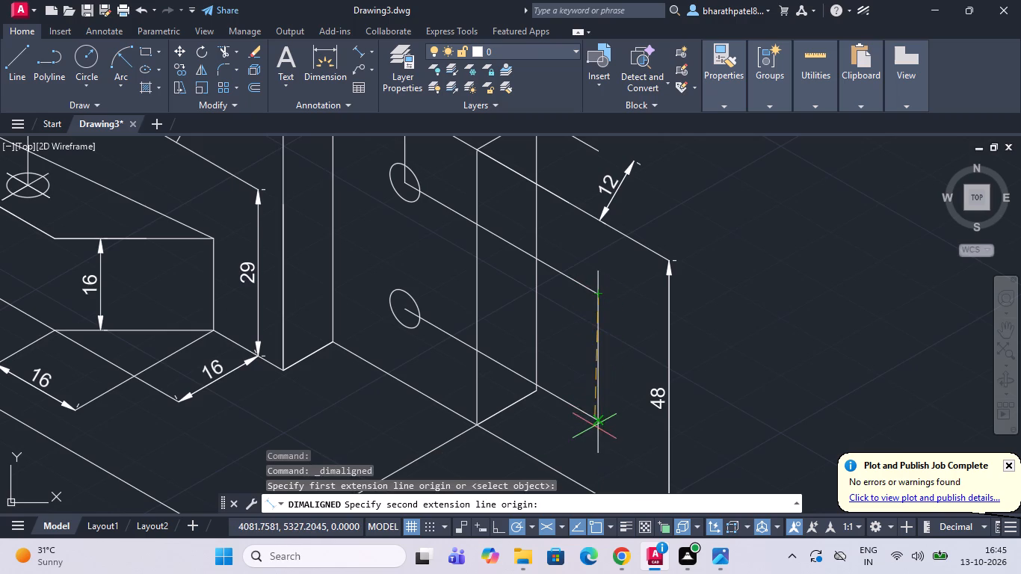
left_click(595, 422)
left_click(595, 421)
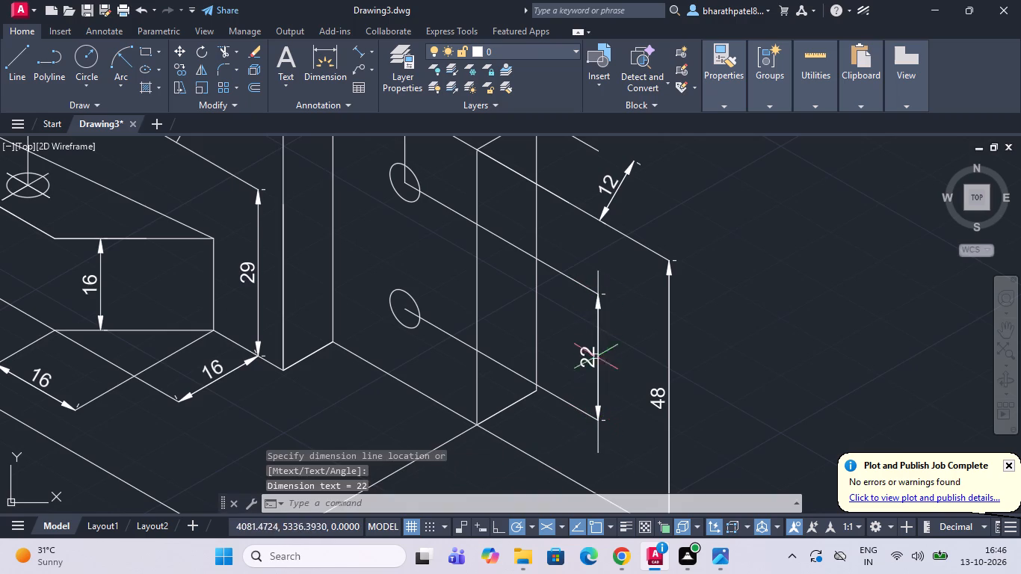
Trim the vertical line's ends that extend beyond both arrowheads of the 22 dimension.
left_click_drag(222, 51, 230, 58)
left_click_drag(585, 274, 615, 280)
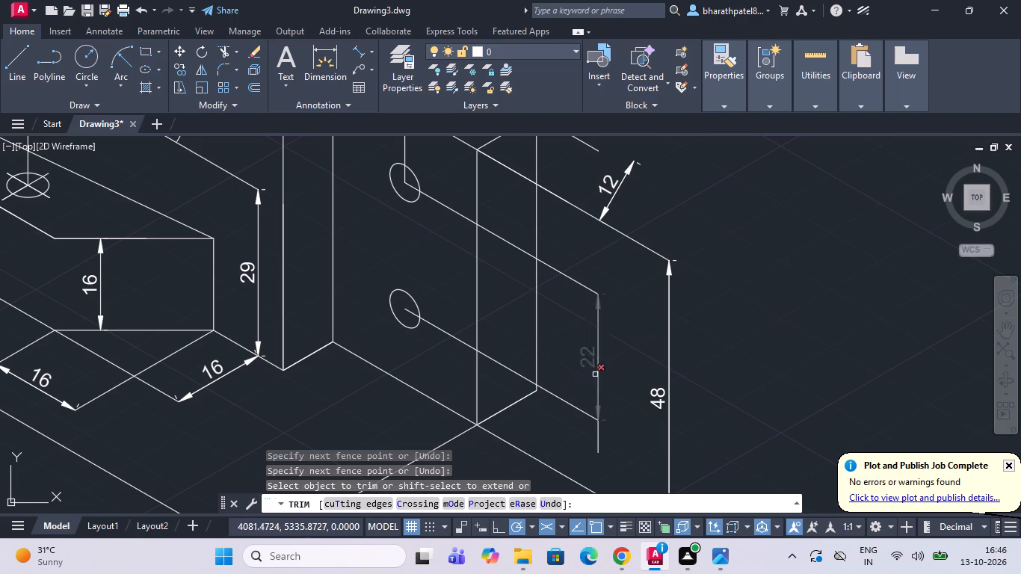
left_click_drag(588, 440, 642, 454)
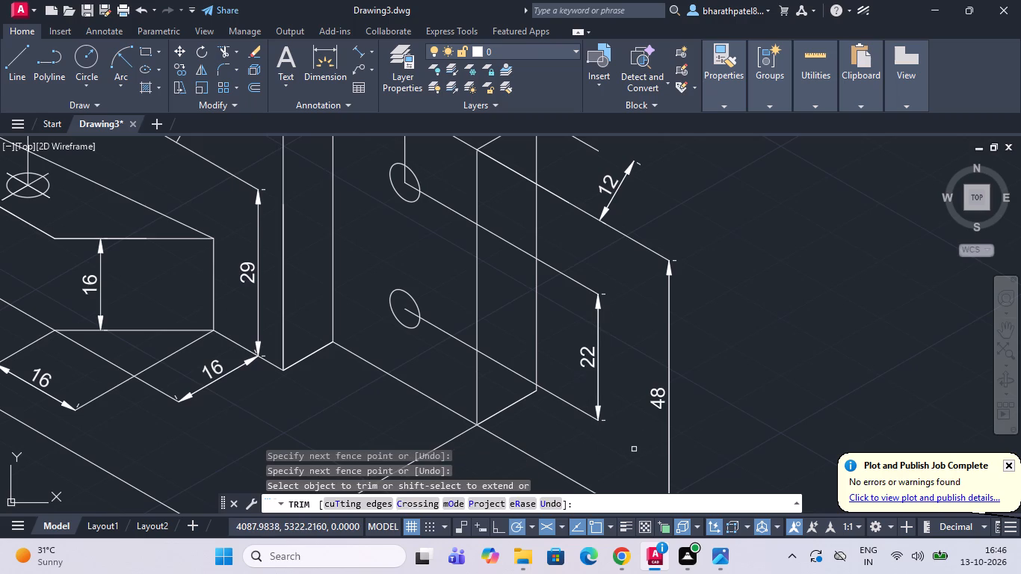
Draw vertical centre lines at the end plate holes: about 6.6 units down from the upper hole's centre, and down and up from the lower's.
left_click(4, 70)
left_click_drag(406, 186, 404, 197)
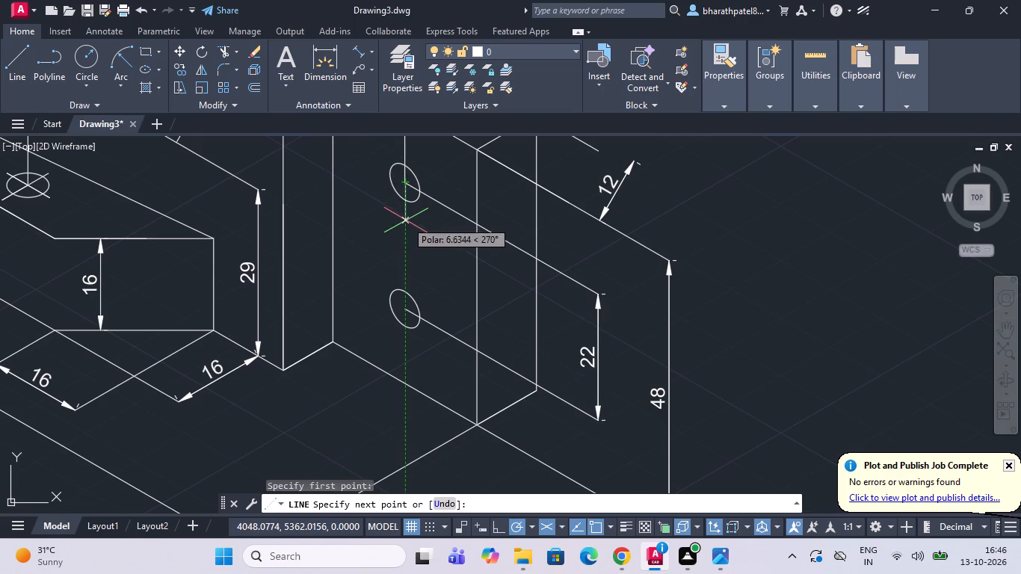
left_click(406, 220)
key("Escape")
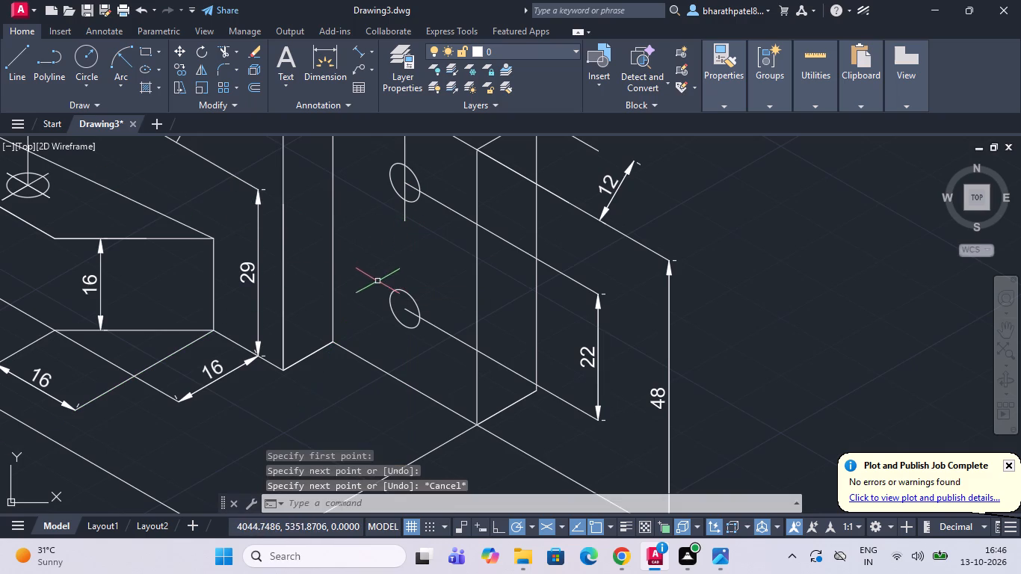
left_click_drag(24, 48, 25, 57)
left_click(404, 307)
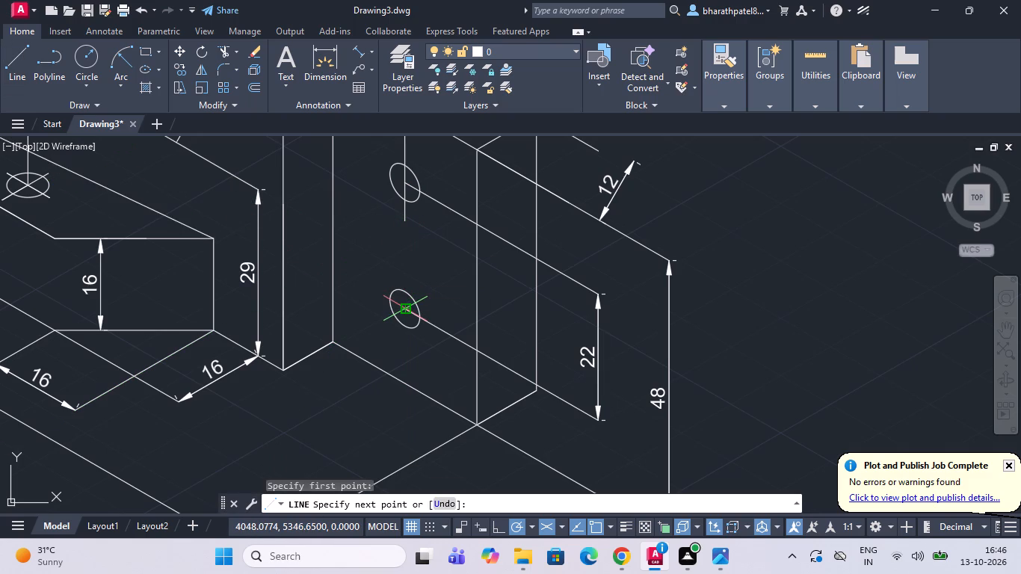
left_click(404, 342)
key("Escape")
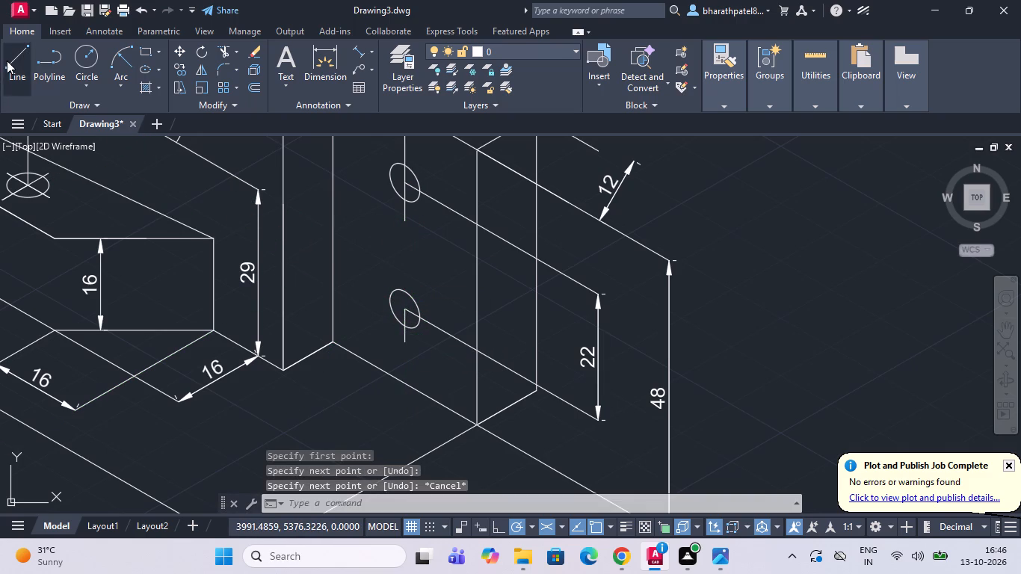
left_click(7, 61)
left_click(406, 312)
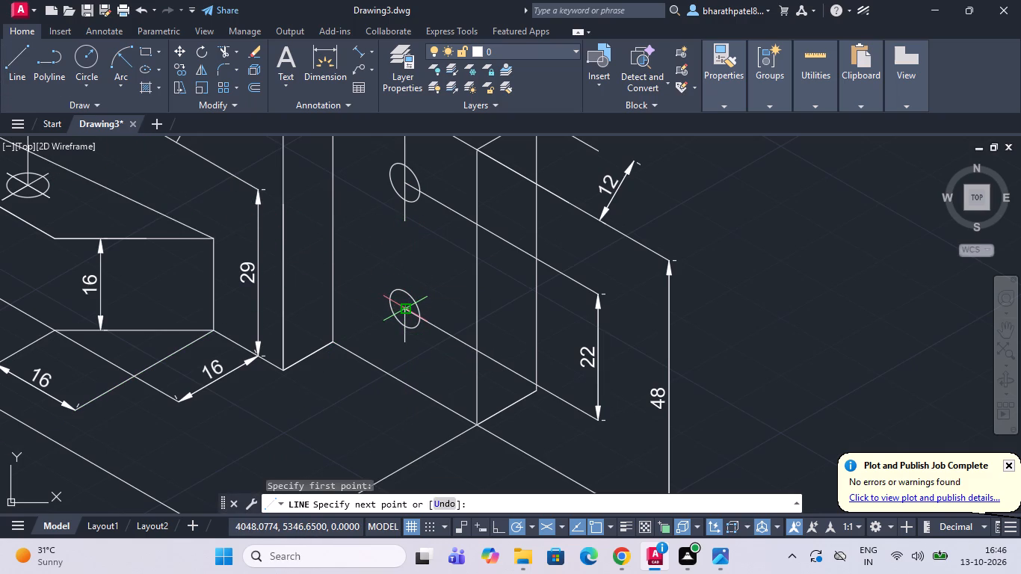
left_click(402, 275)
key("Escape")
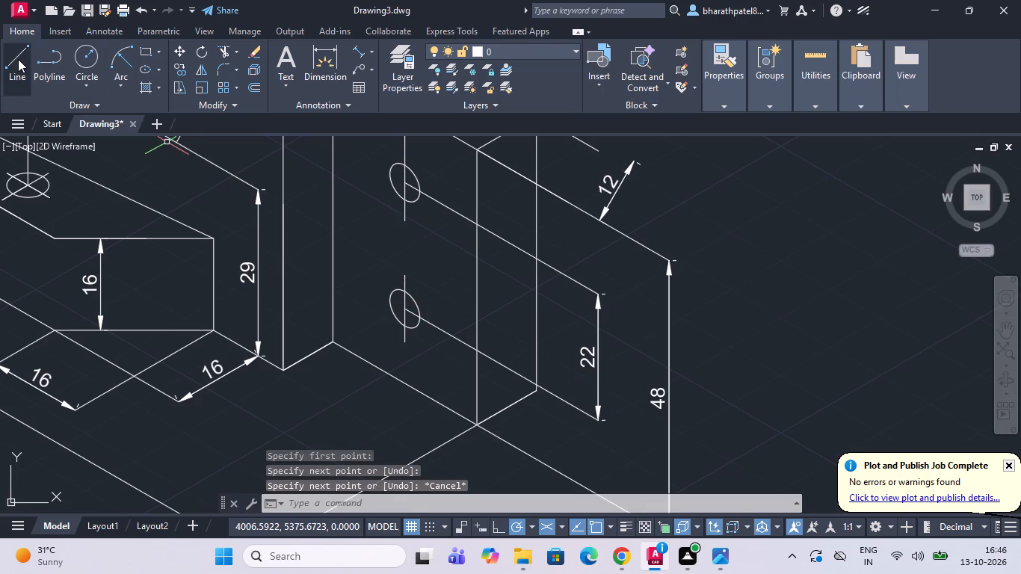
Draw a short centre line at 150° from each end plate hole's centre past its outline, about 7 units long at the lower hole.
left_click(18, 59)
left_click(402, 179)
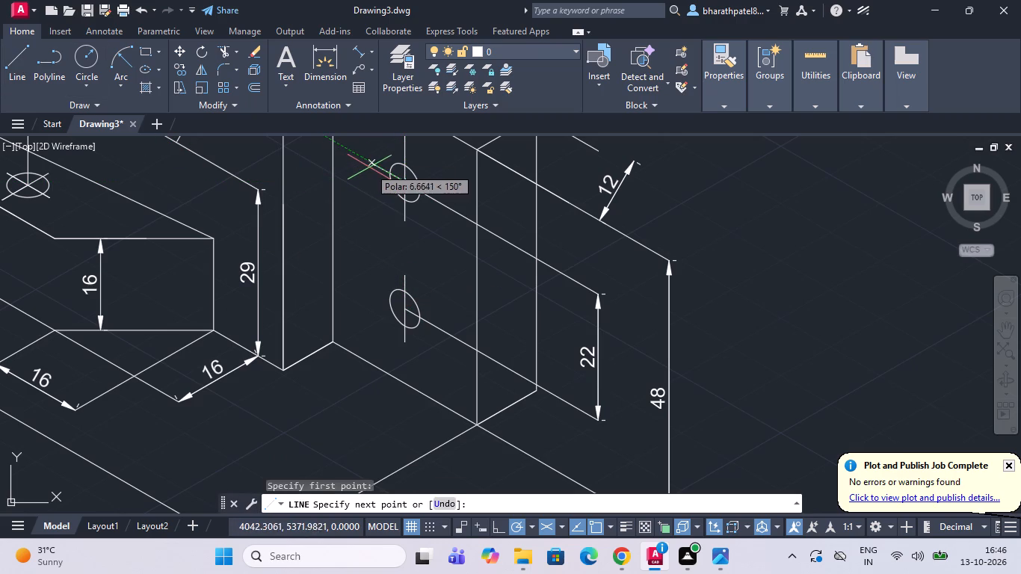
left_click(375, 170)
key("Escape")
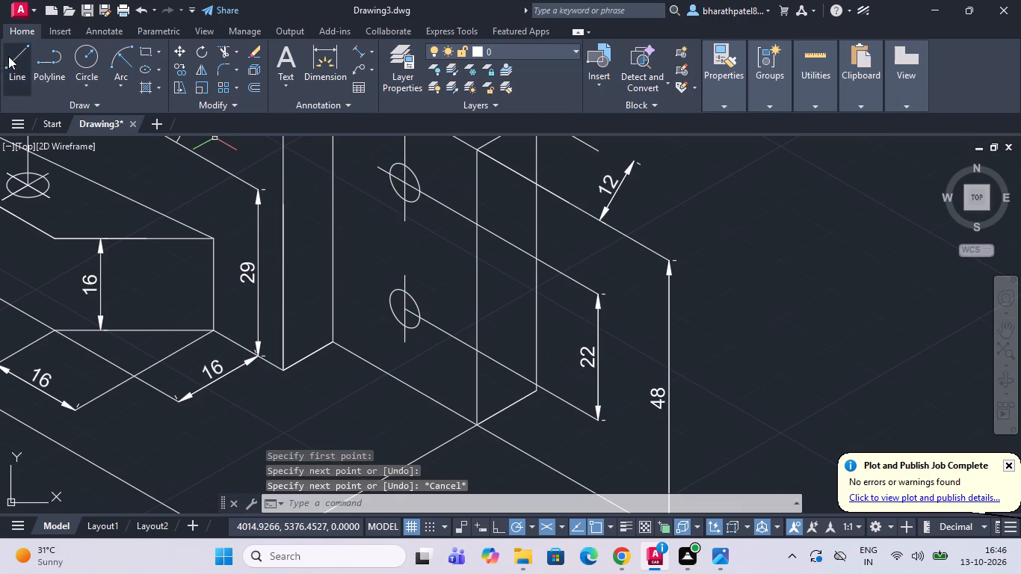
left_click_drag(10, 56, 141, 151)
key("Escape")
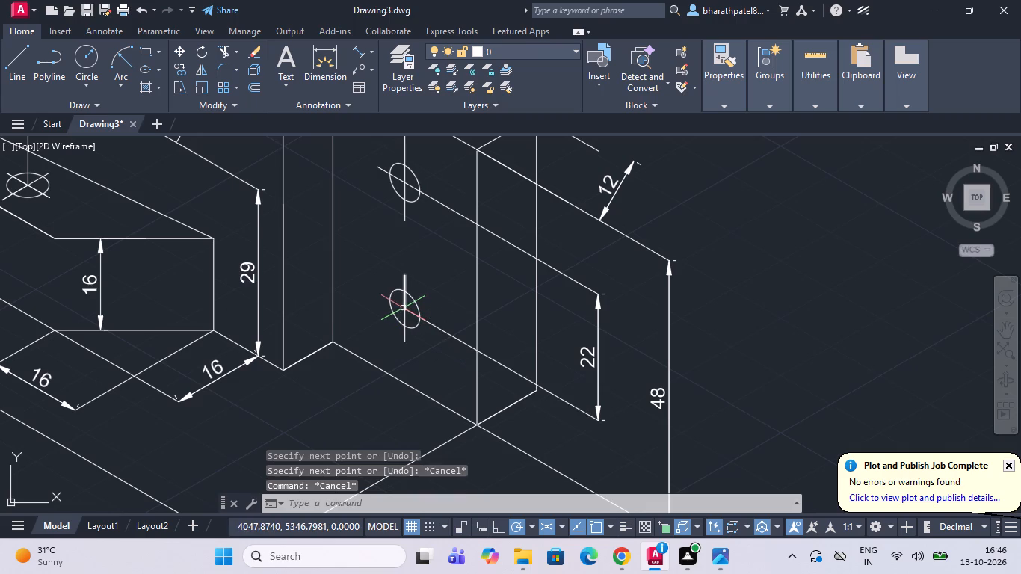
left_click_drag(12, 61, 19, 67)
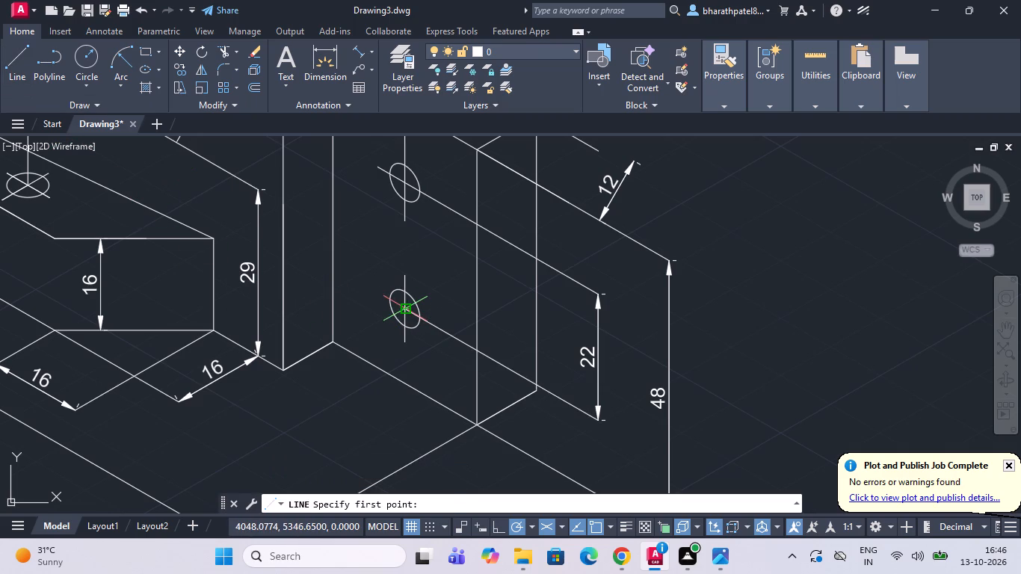
left_click(401, 310)
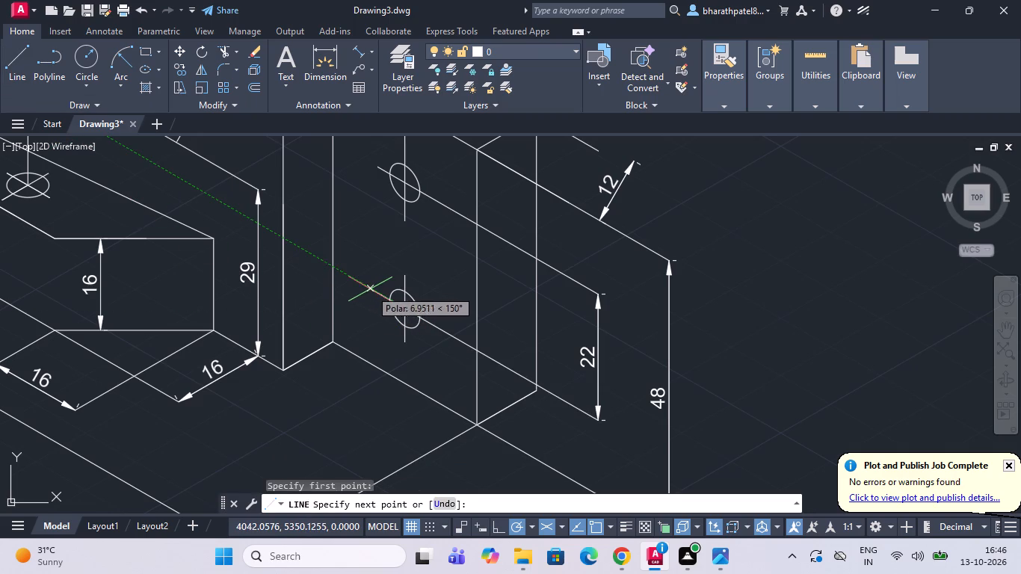
left_click(370, 289)
scroll(392, 331, "down", 2)
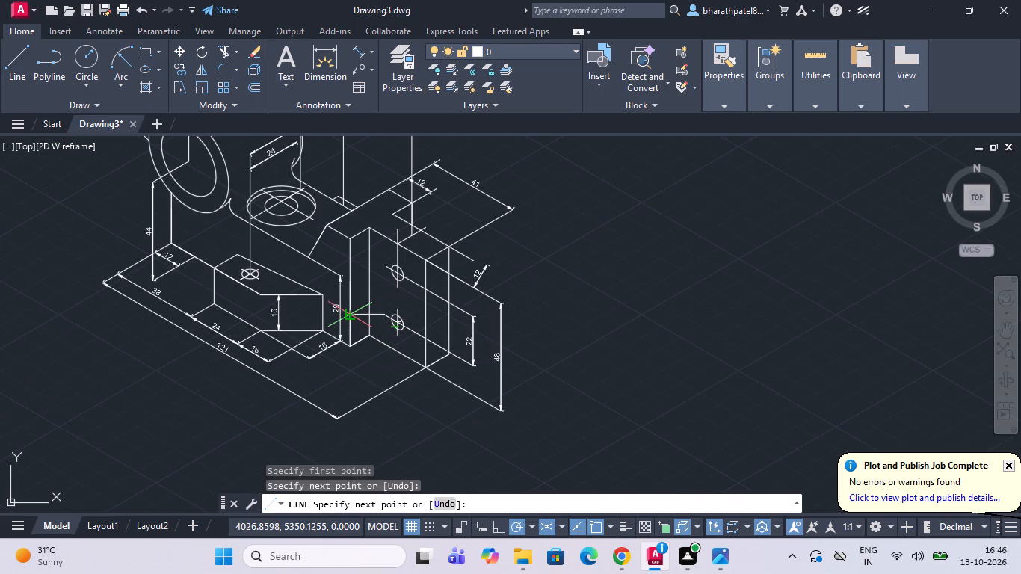
key("space")
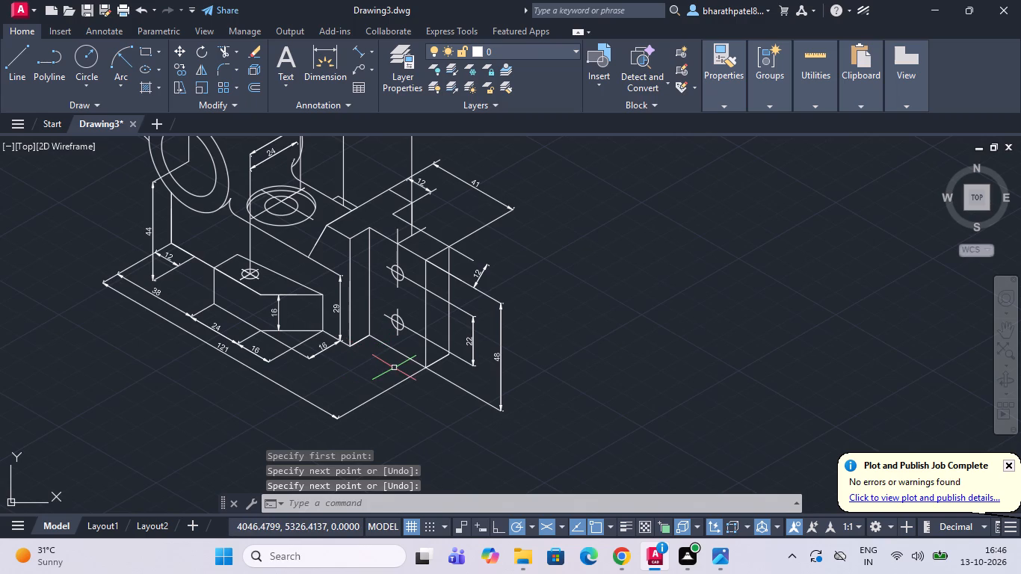
Trim the upper hole's vertical line above the end plate's top edge and the short line overshooting the plate's back top edge.
scroll(404, 393, "down", 1)
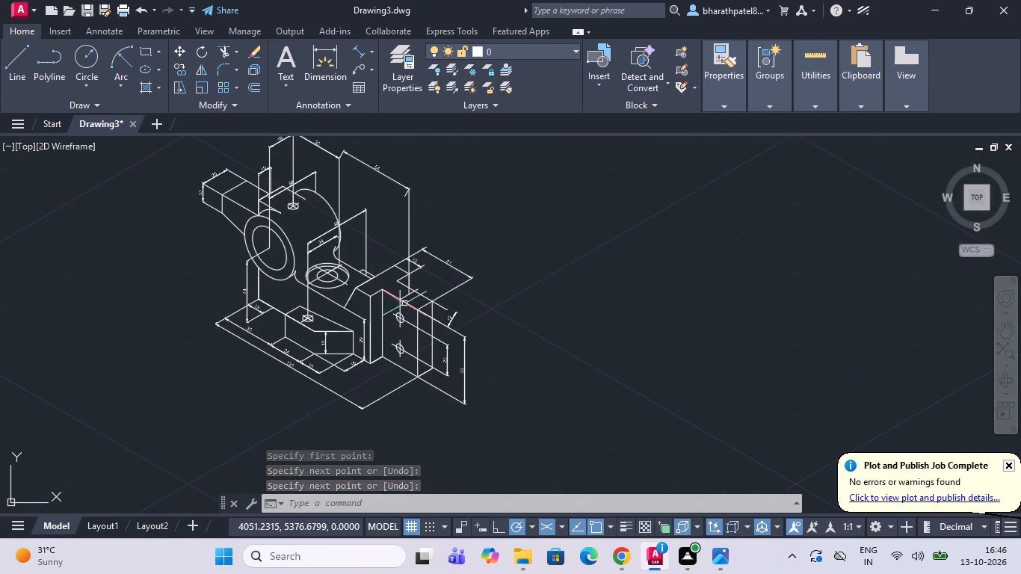
scroll(404, 297, "up", 3)
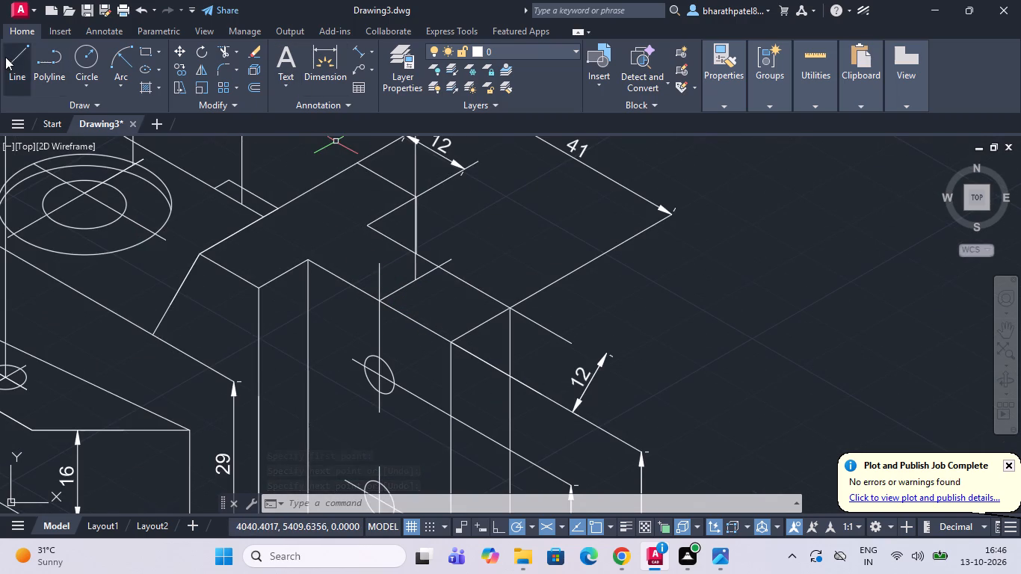
left_click(219, 50)
left_click_drag(356, 274, 398, 277)
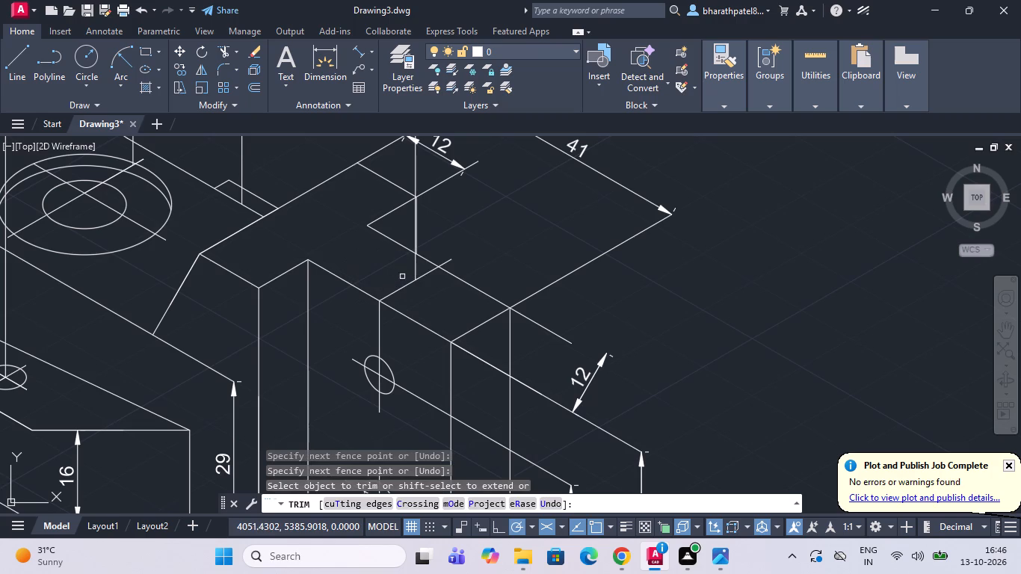
left_click(445, 264)
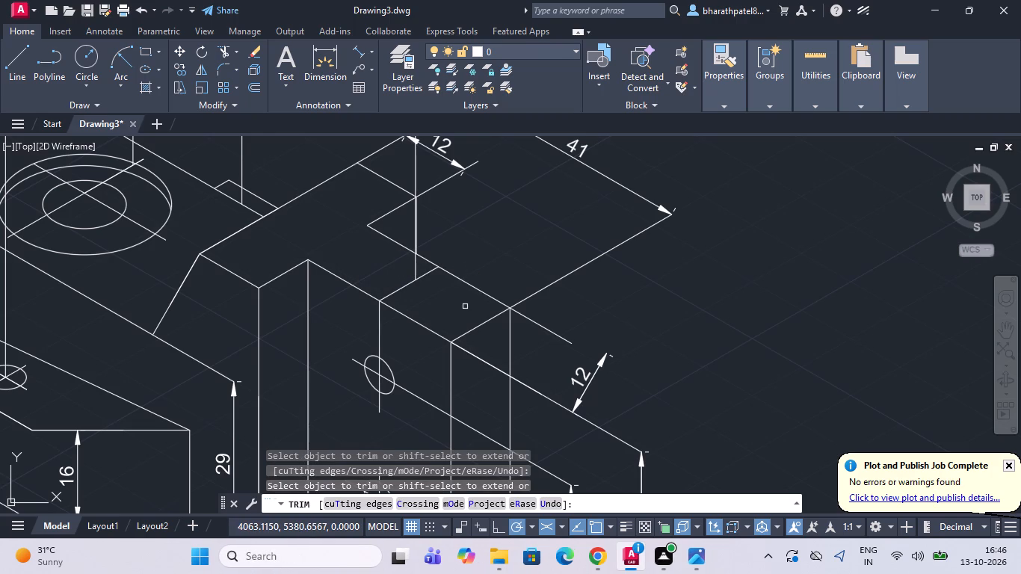
Examine the whole dimensioned bracket, from the cylinder and arm to the end plate, for leftover lines and missing dimensions.
scroll(466, 307, "down", 3)
scroll(241, 369, "down", 1)
scroll(134, 326, "up", 1)
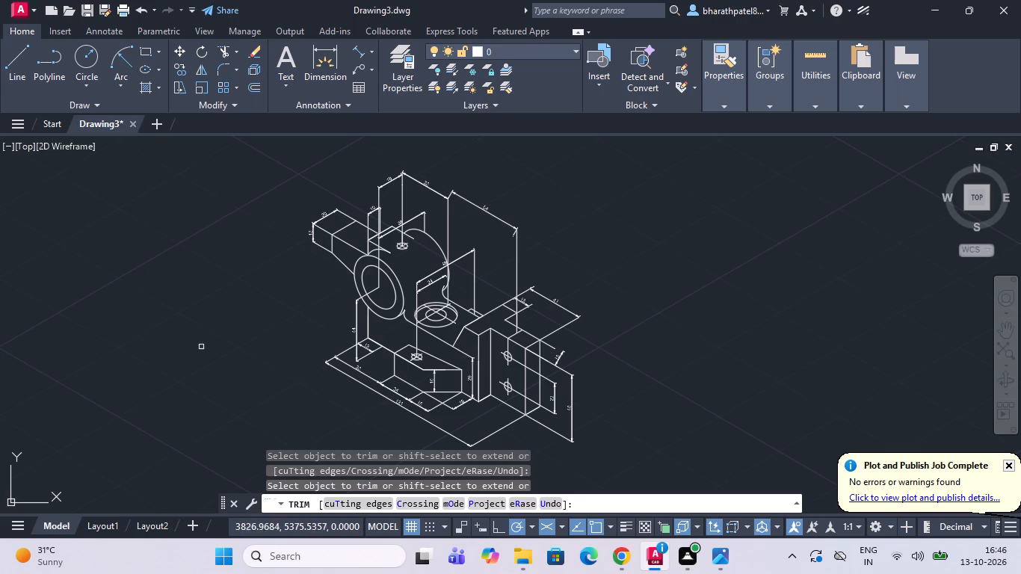
scroll(232, 345, "down", 1)
scroll(282, 322, "up", 2)
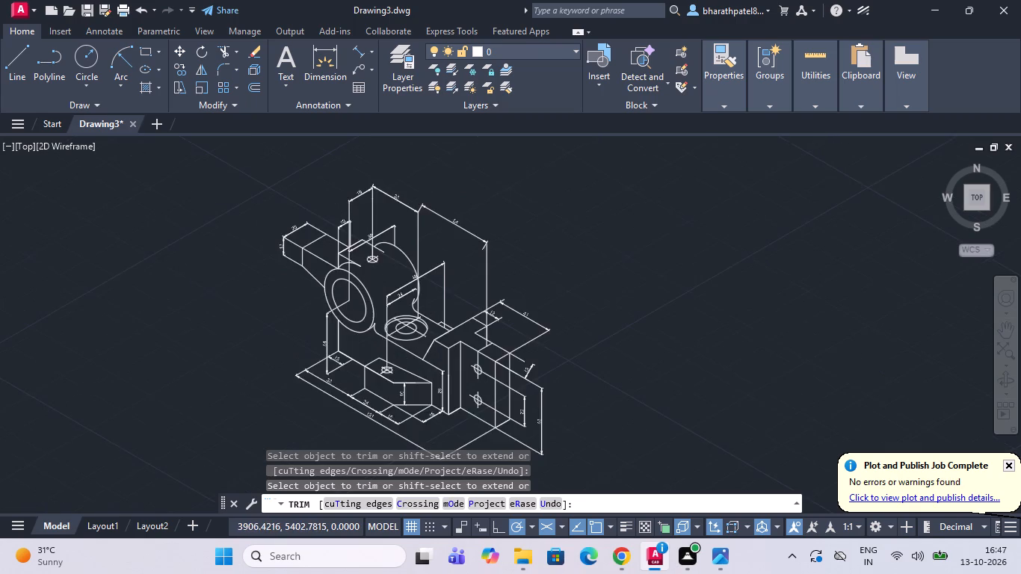
scroll(329, 287, "down", 2)
scroll(330, 256, "up", 3)
scroll(325, 262, "down", 1)
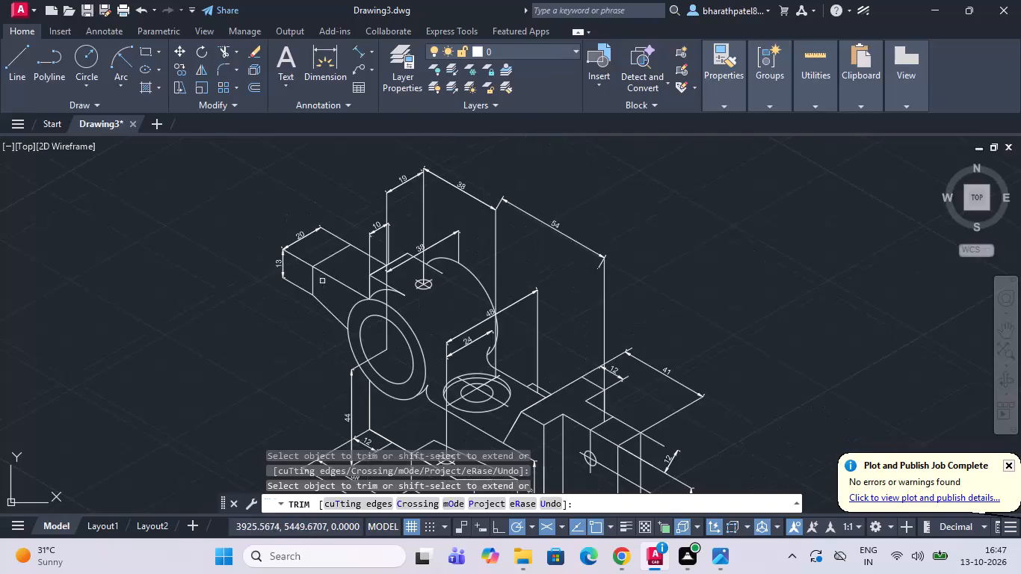
scroll(317, 299, "down", 2)
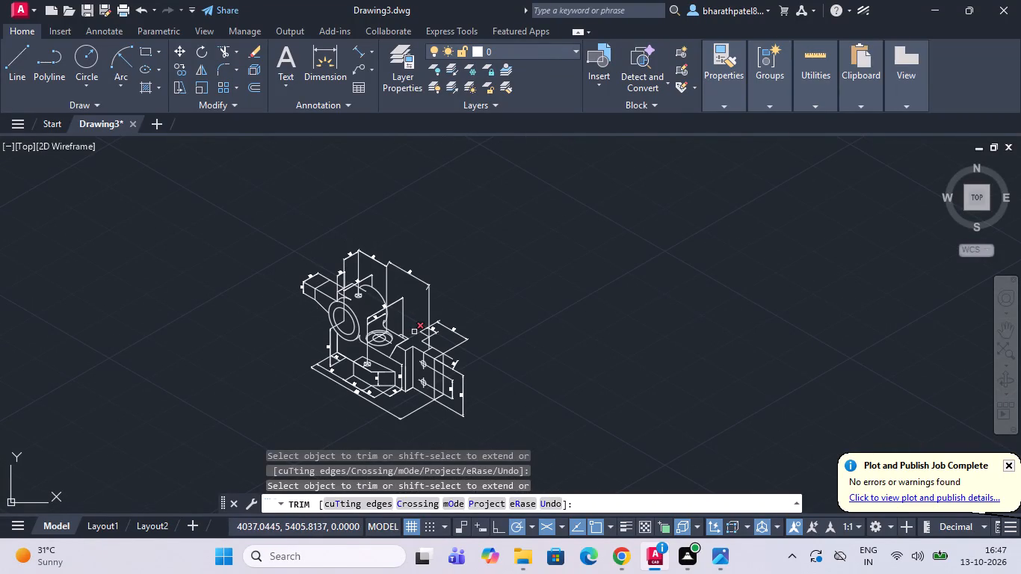
scroll(414, 332, "up", 2)
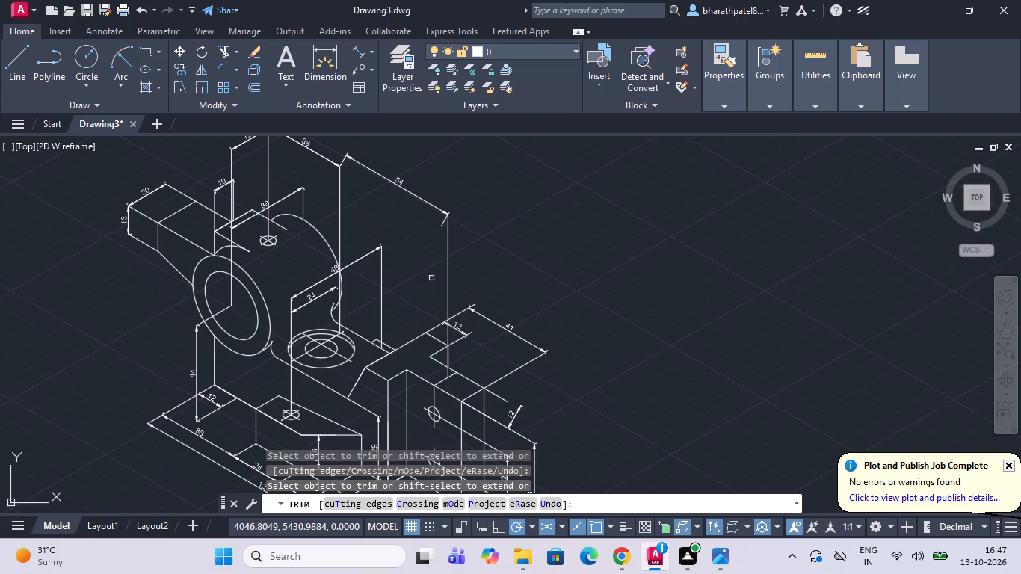
scroll(432, 264, "down", 1)
scroll(131, 260, "up", 3)
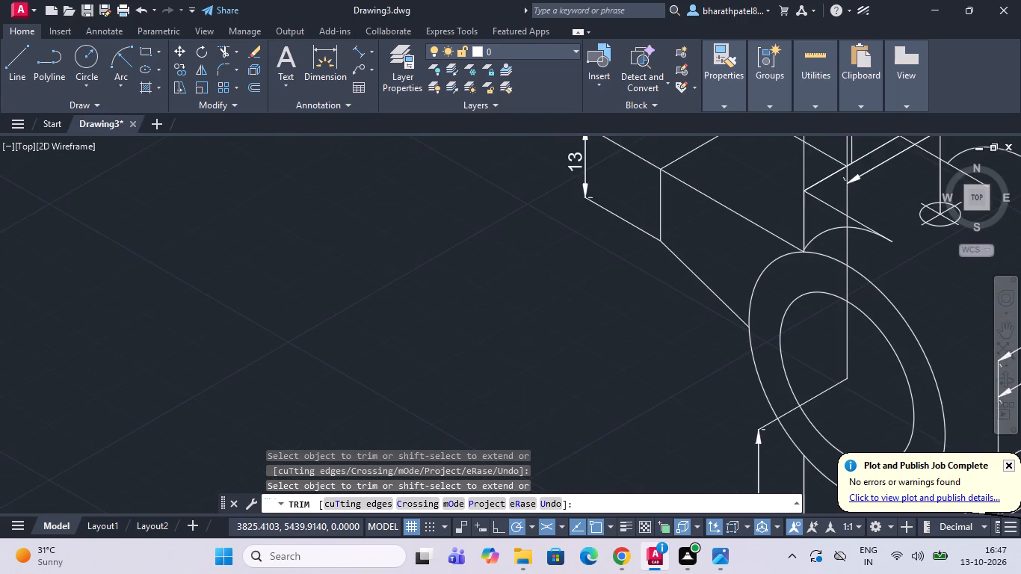
scroll(146, 265, "down", 2)
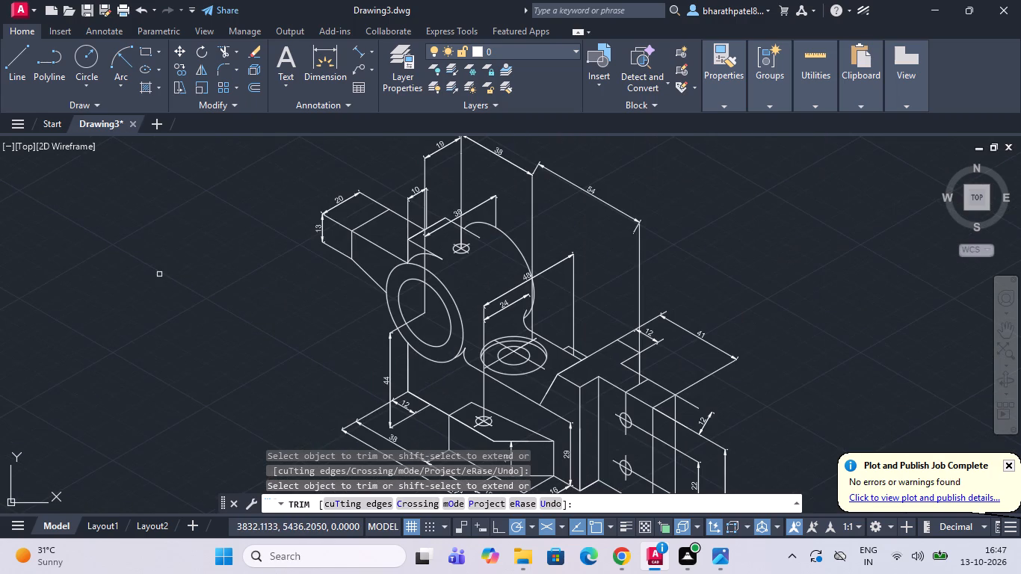
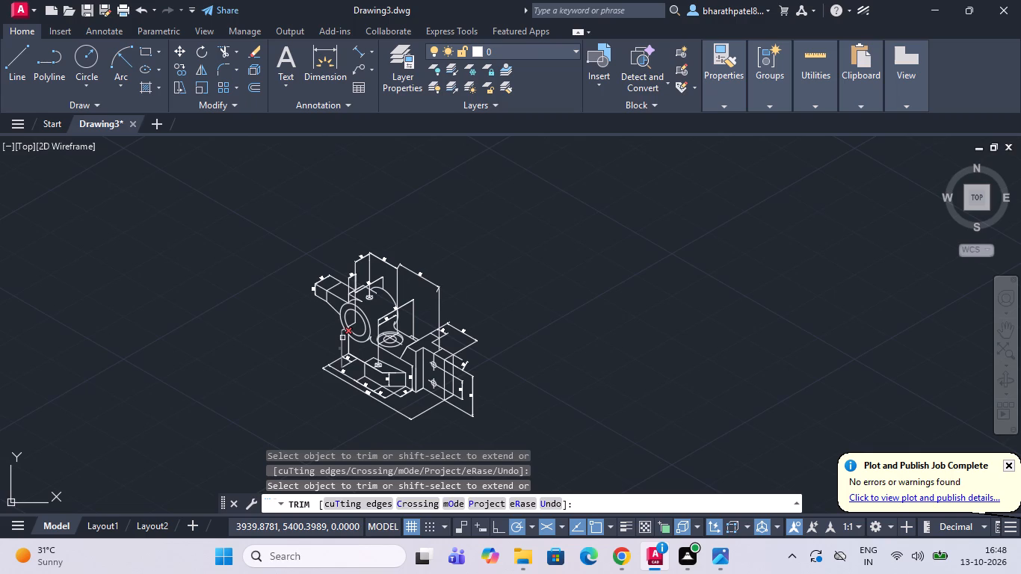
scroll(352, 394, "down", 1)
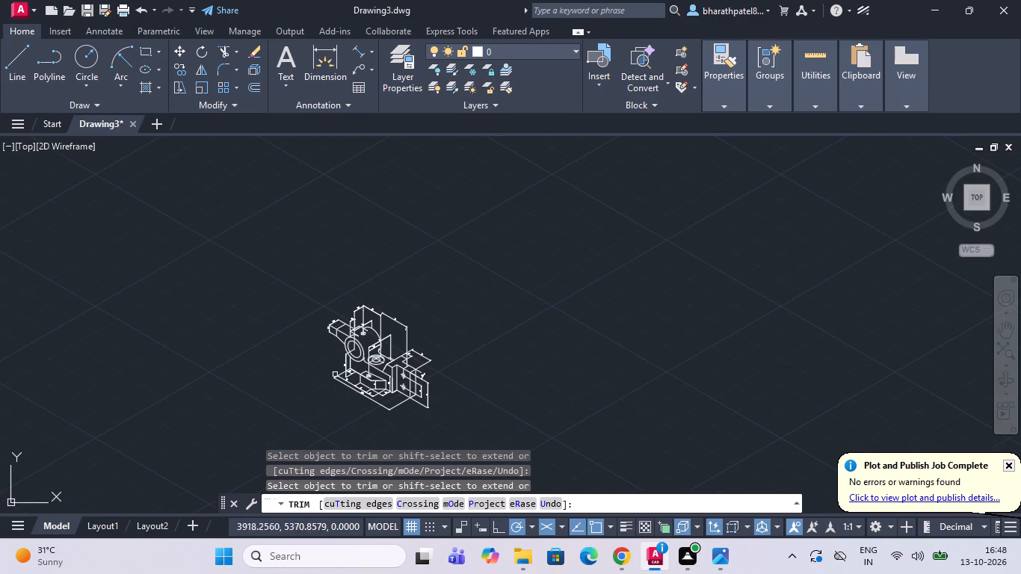
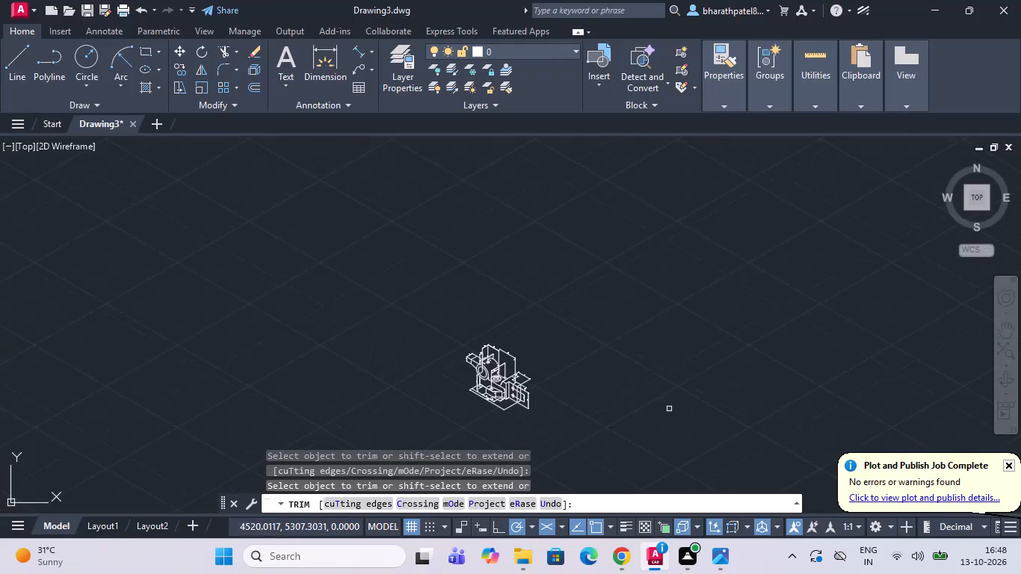
Draw an extension line about 22 mm from the end plate's lower inner corner, continuing about 37 mm across the 121 dimension's extension line.
scroll(482, 414, "up", 2)
scroll(528, 318, "up", 2)
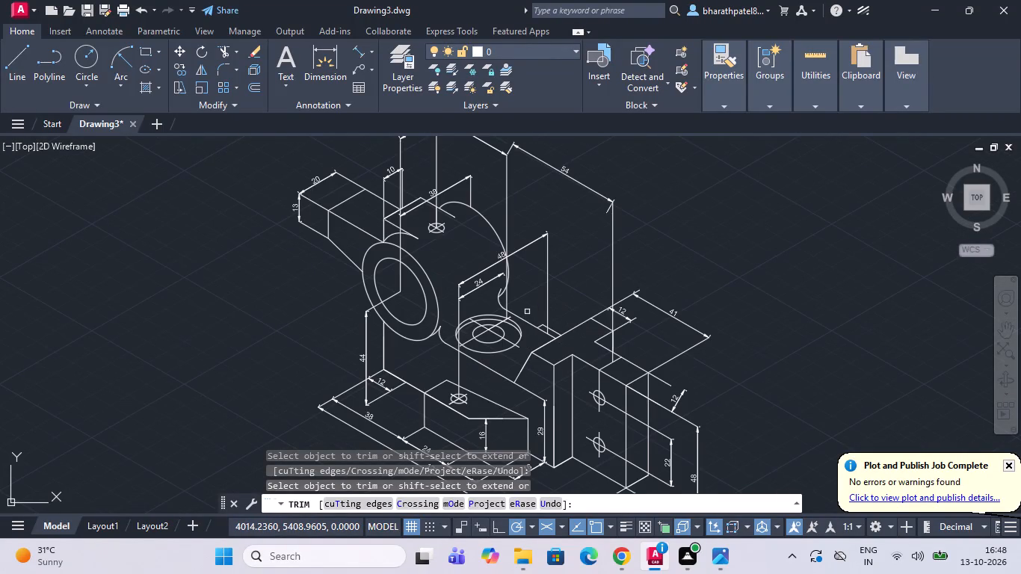
scroll(527, 312, "down", 1)
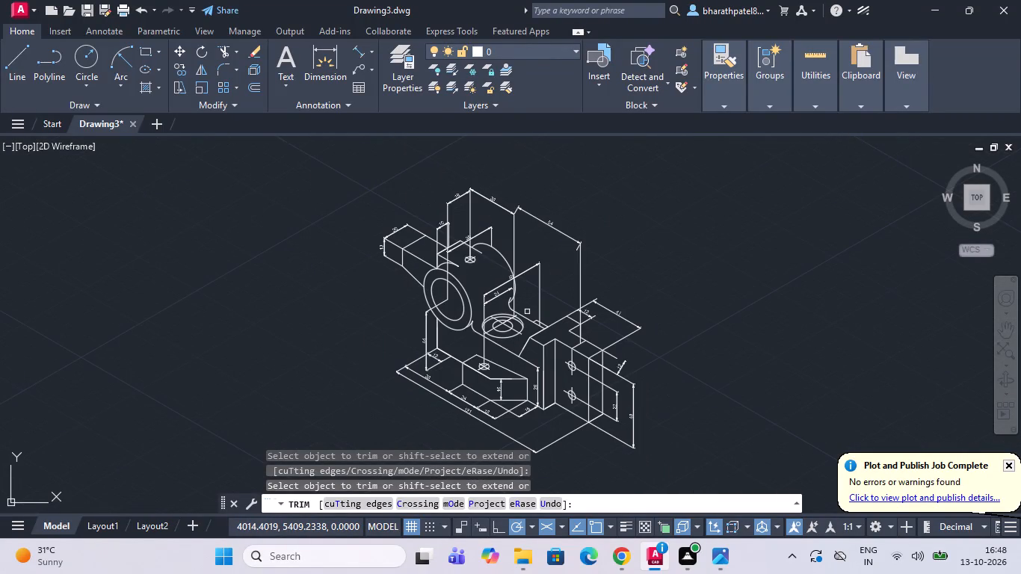
scroll(527, 312, "down", 1)
scroll(527, 324, "up", 1)
scroll(527, 324, "down", 1)
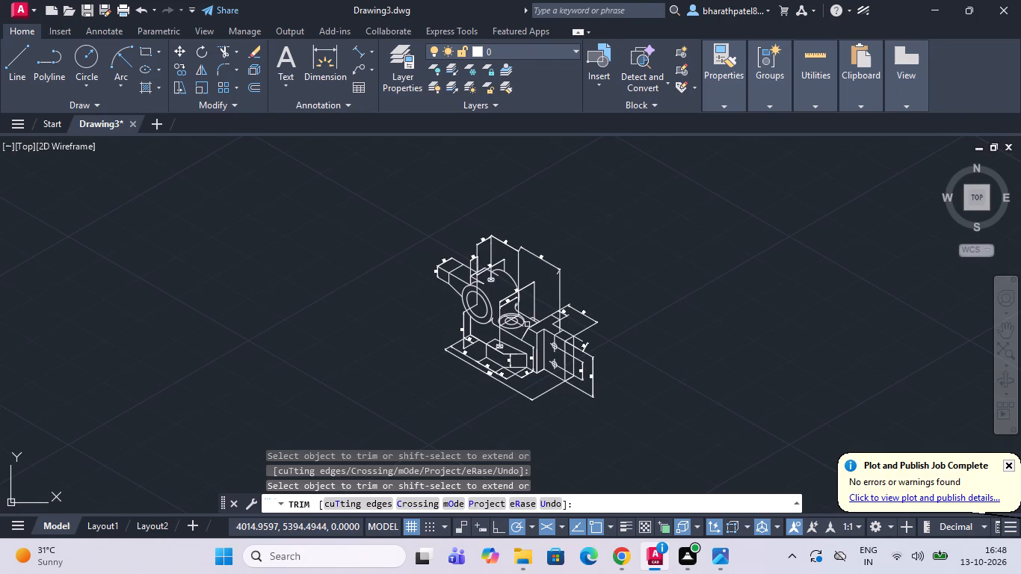
scroll(537, 392, "up", 3)
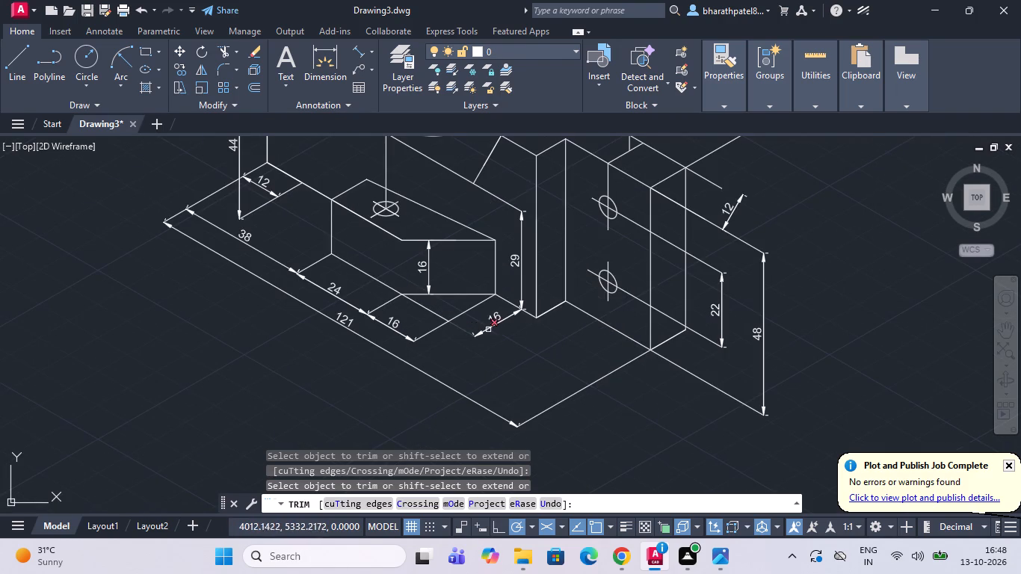
left_click(25, 56)
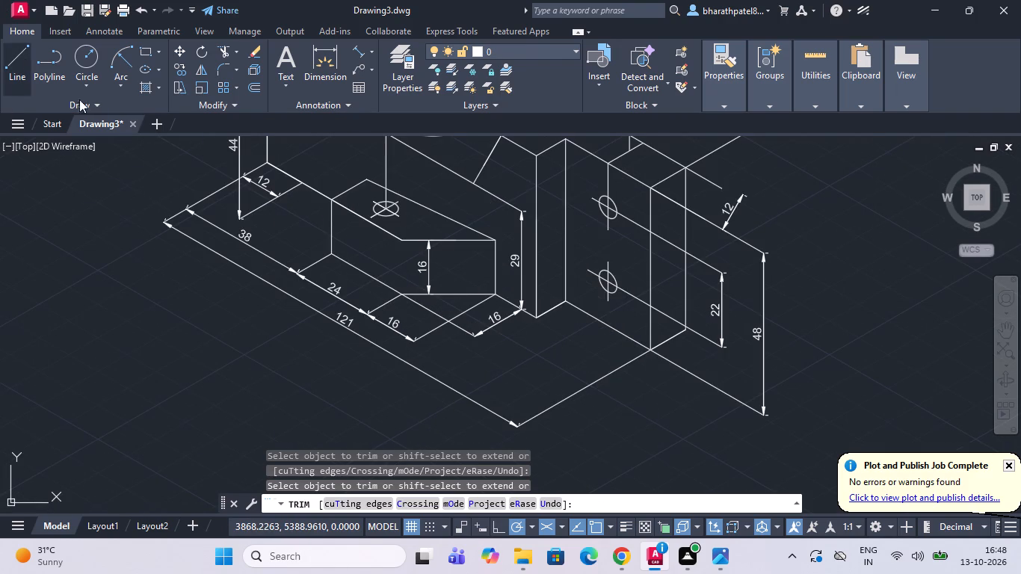
left_click(533, 320)
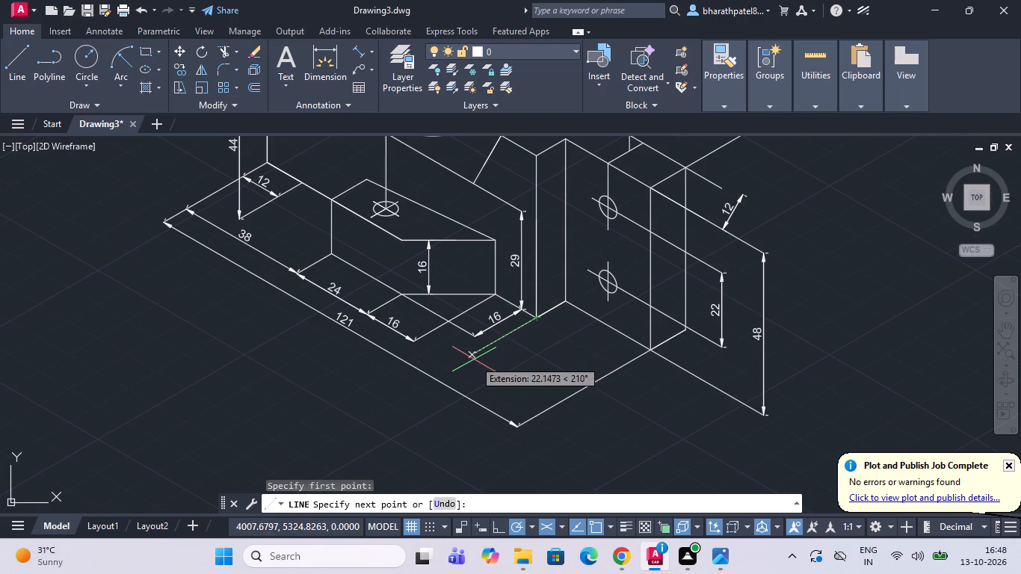
left_click(474, 359)
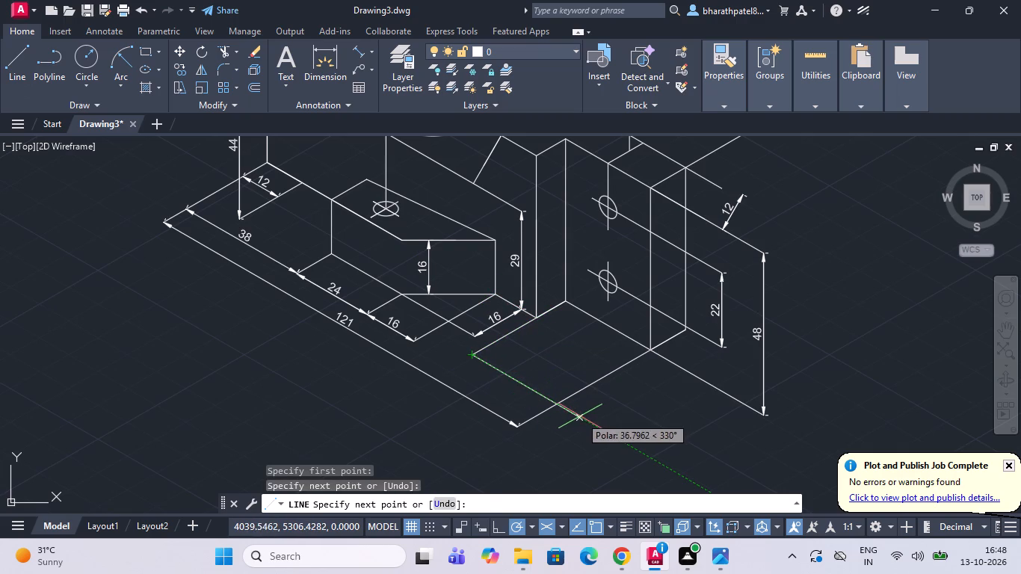
left_click(580, 416)
key("Escape")
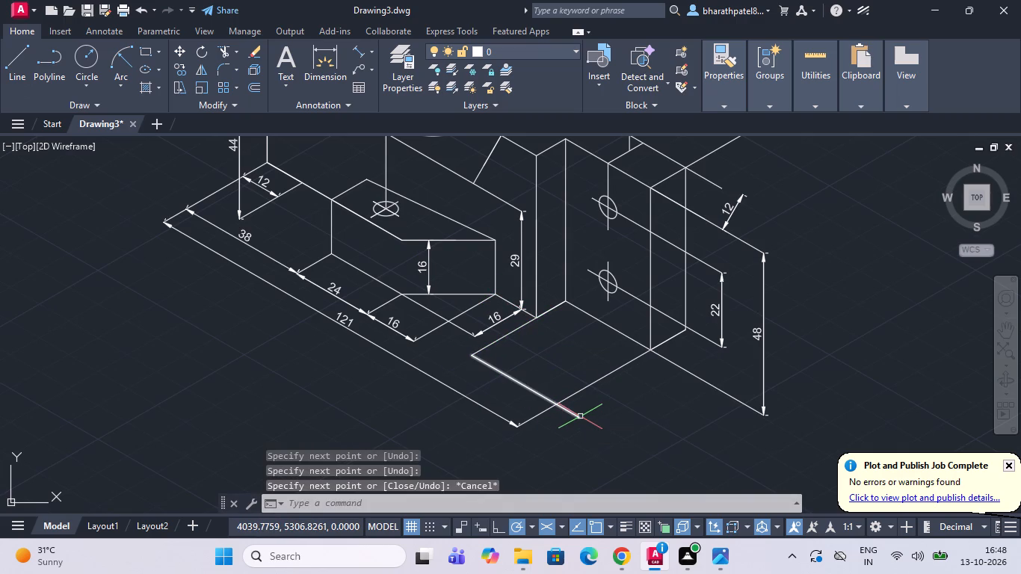
Add an aligned dimension along the new guide line, from its corner to the crossing with the 121 dimension's extension line.
left_click(359, 49)
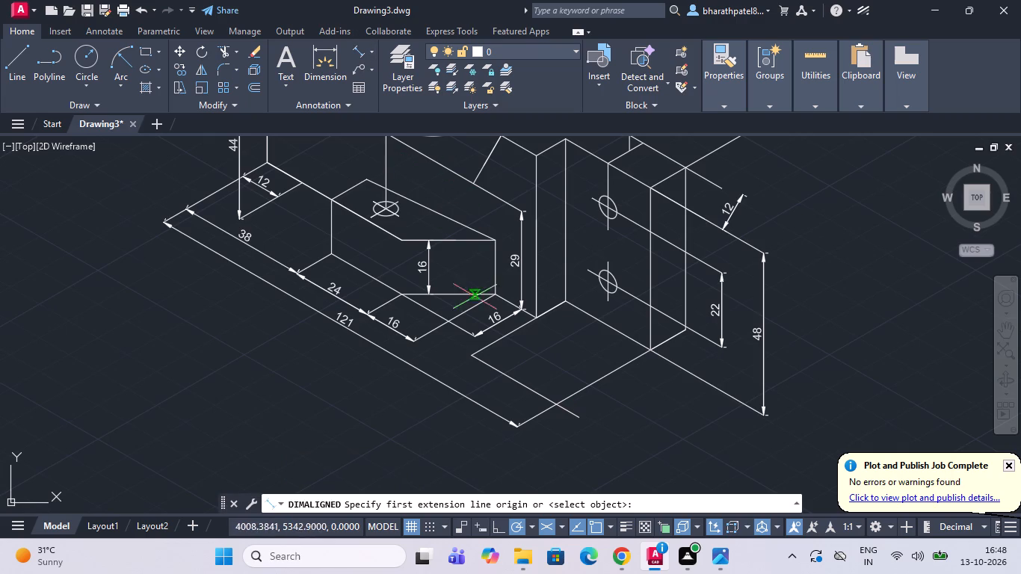
left_click_drag(473, 357, 486, 368)
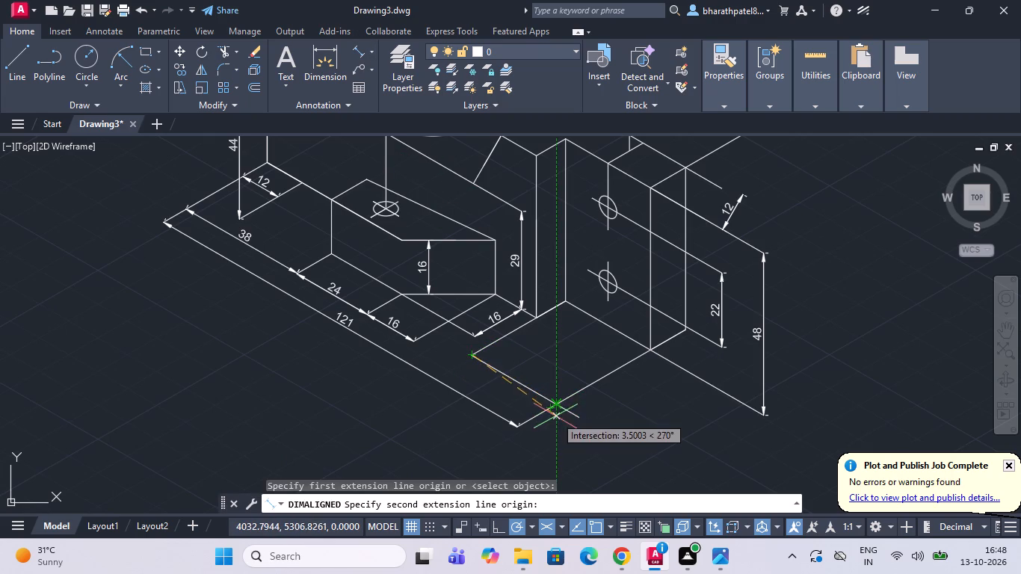
left_click(556, 406)
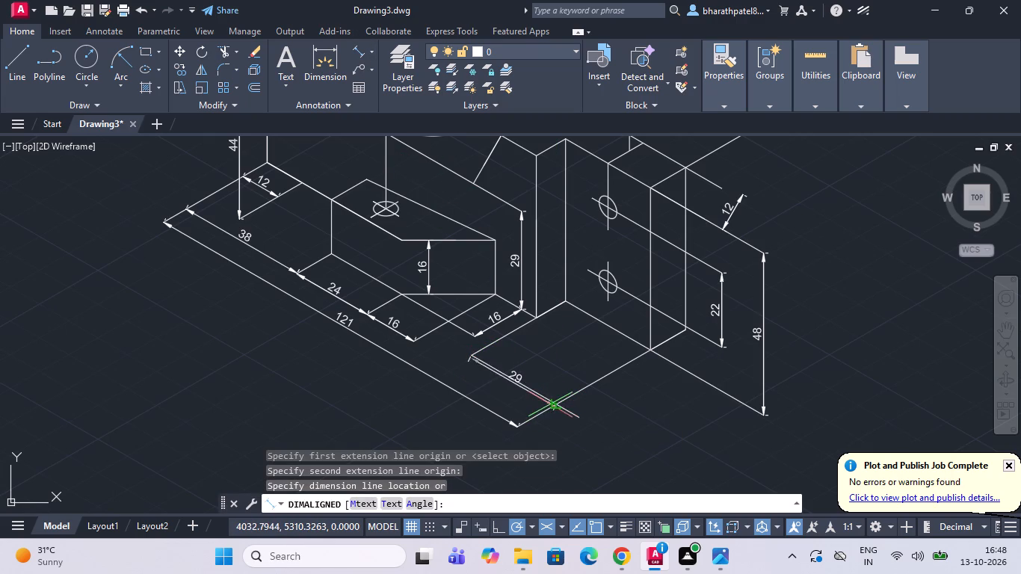
left_click(552, 401)
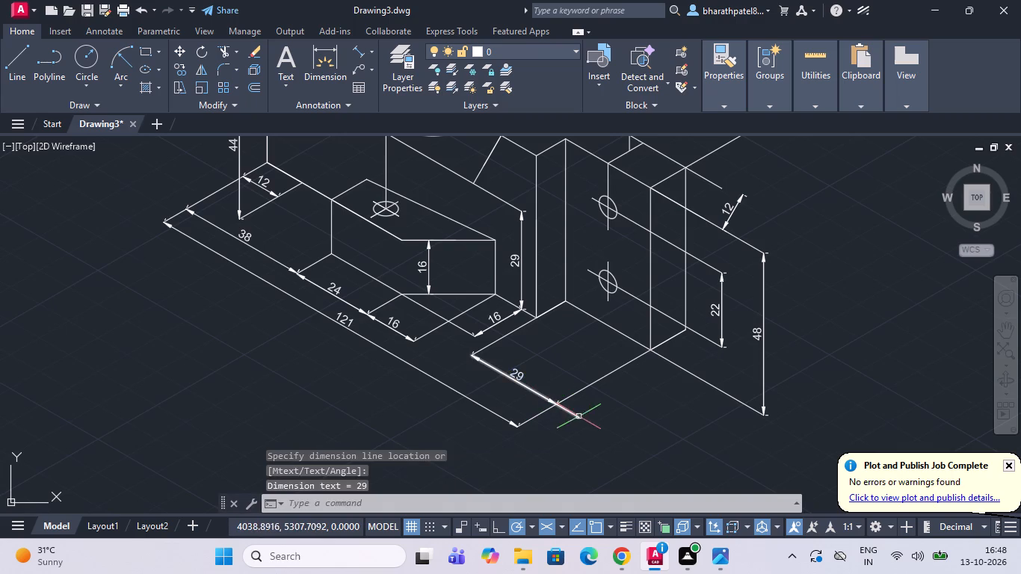
Trim the guide line's excess beyond the extension line at the end of the new 29 dimension.
left_click(219, 52)
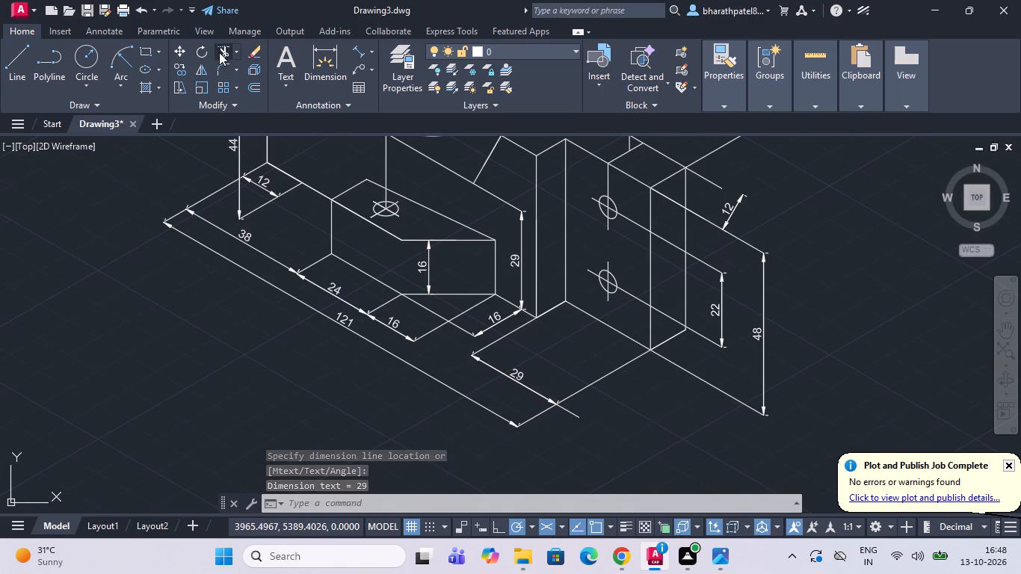
left_click_drag(584, 413, 555, 428)
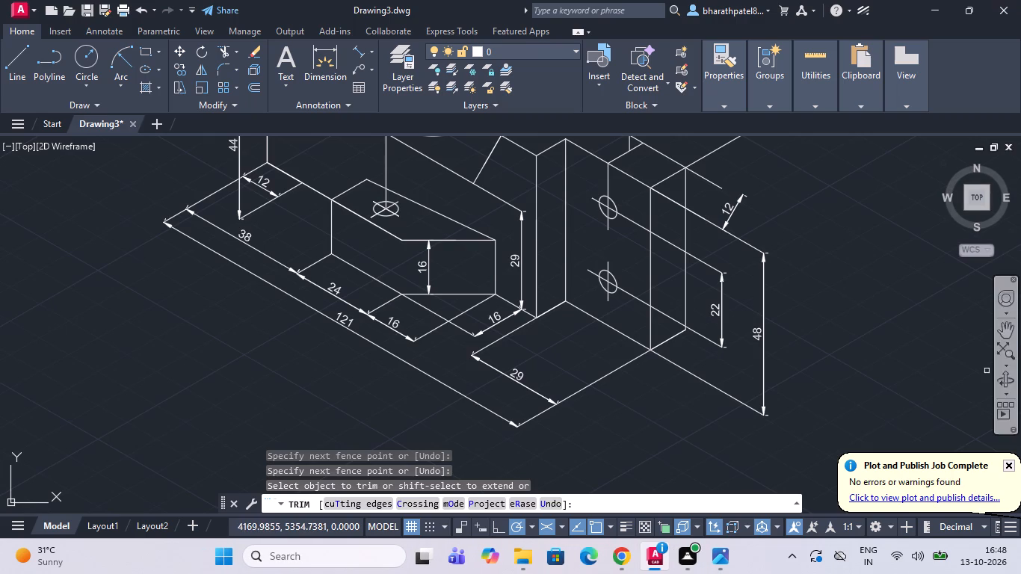
scroll(678, 331, "down", 3)
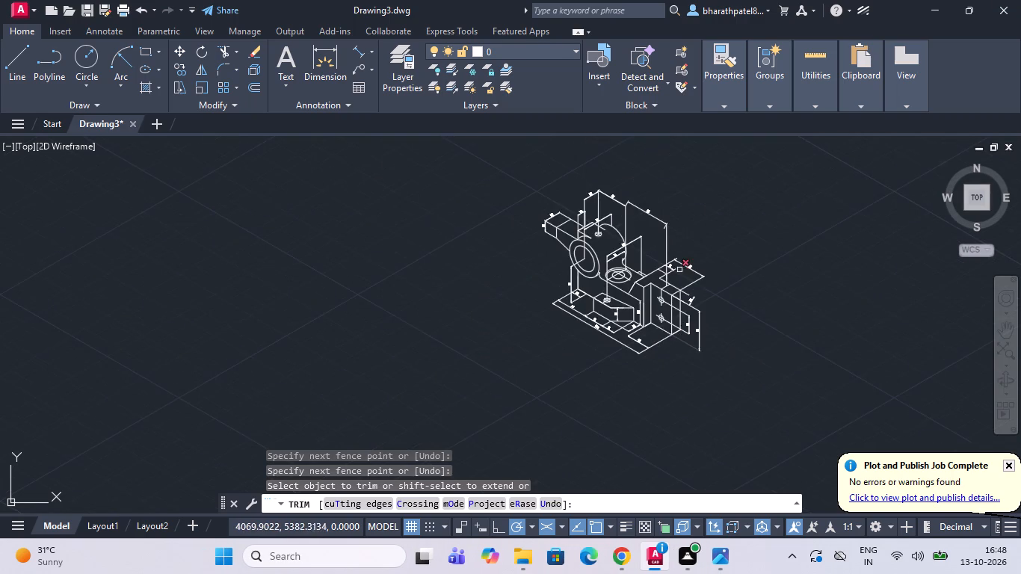
scroll(679, 221, "up", 2)
scroll(682, 226, "down", 2)
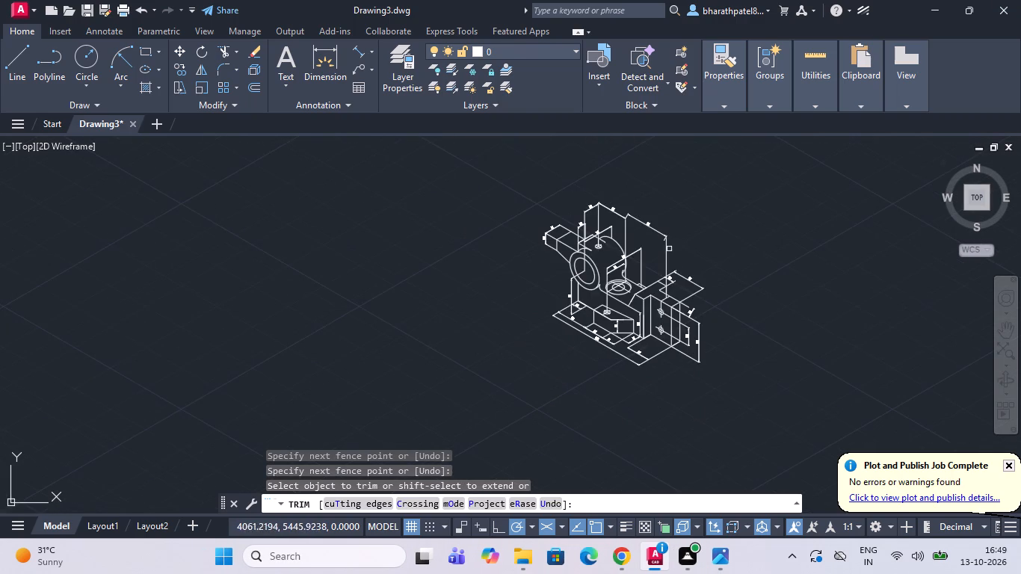
scroll(587, 262, "up", 3)
scroll(587, 262, "down", 1)
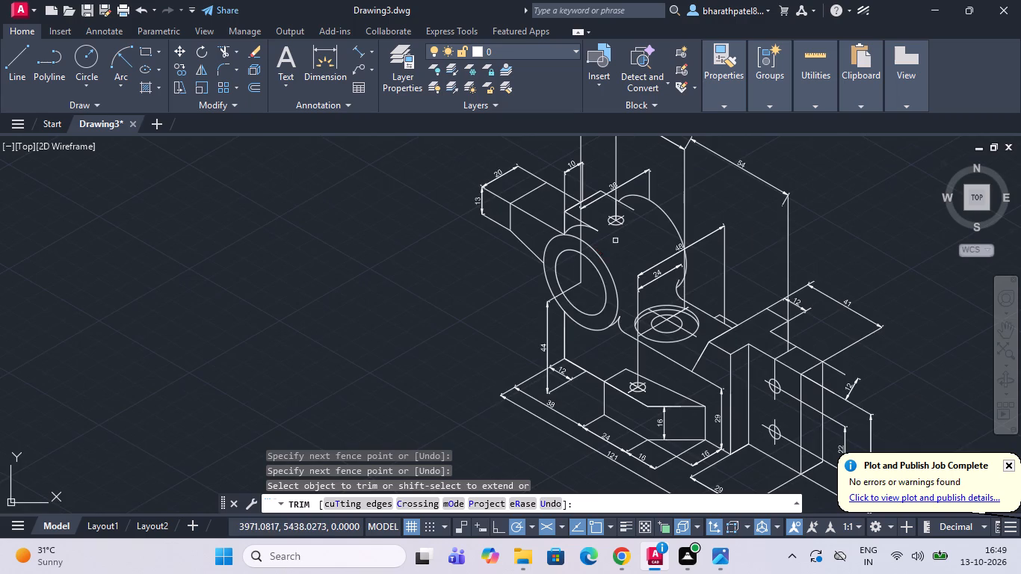
scroll(615, 241, "down", 2)
key("Escape")
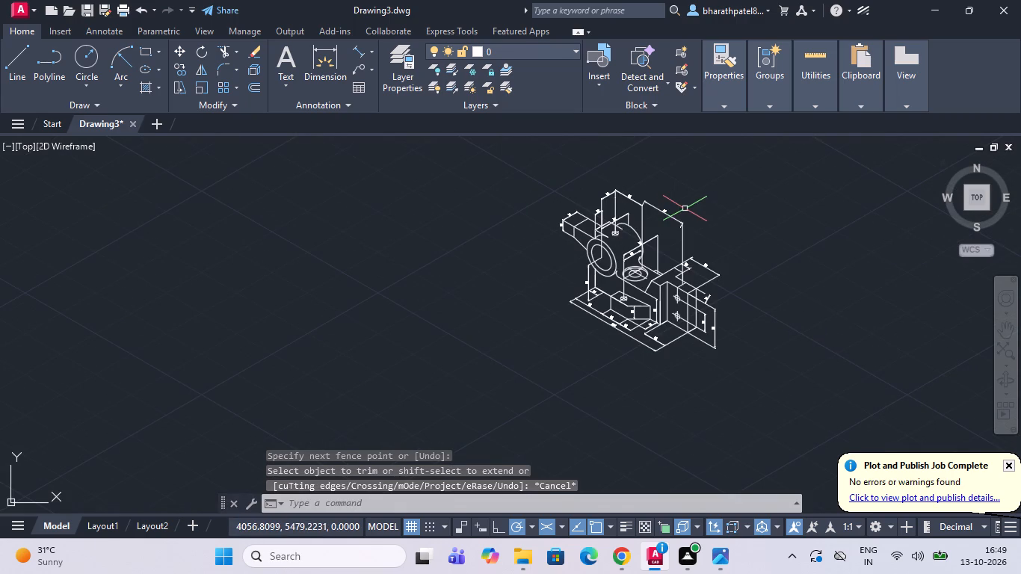
Select the 54, upper 38, 19, 10, 20 and 13 dimensions above the cylinder and at the arm, with their adjoining extension lines.
scroll(685, 209, "up", 3)
left_click(625, 235)
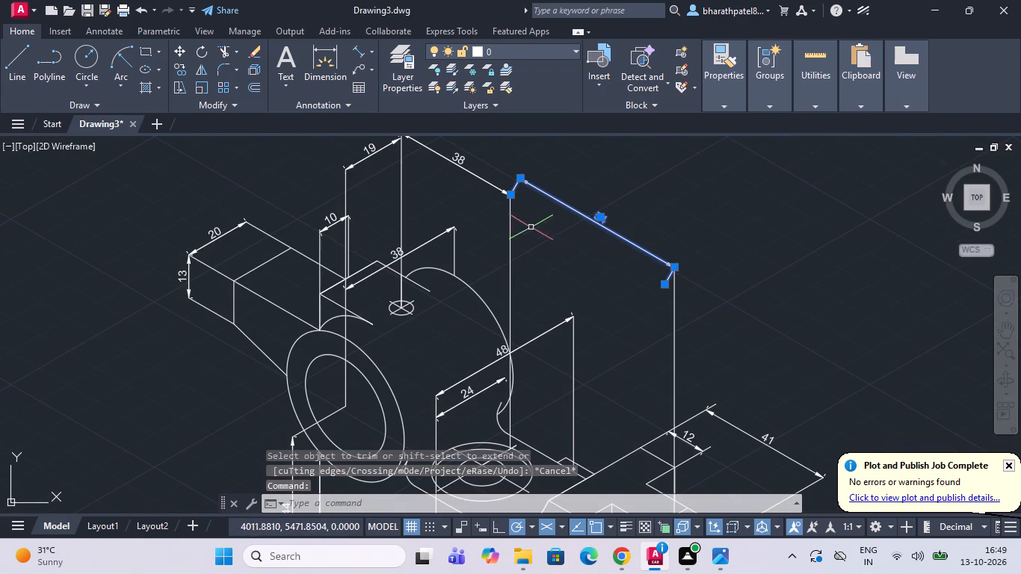
left_click(486, 178)
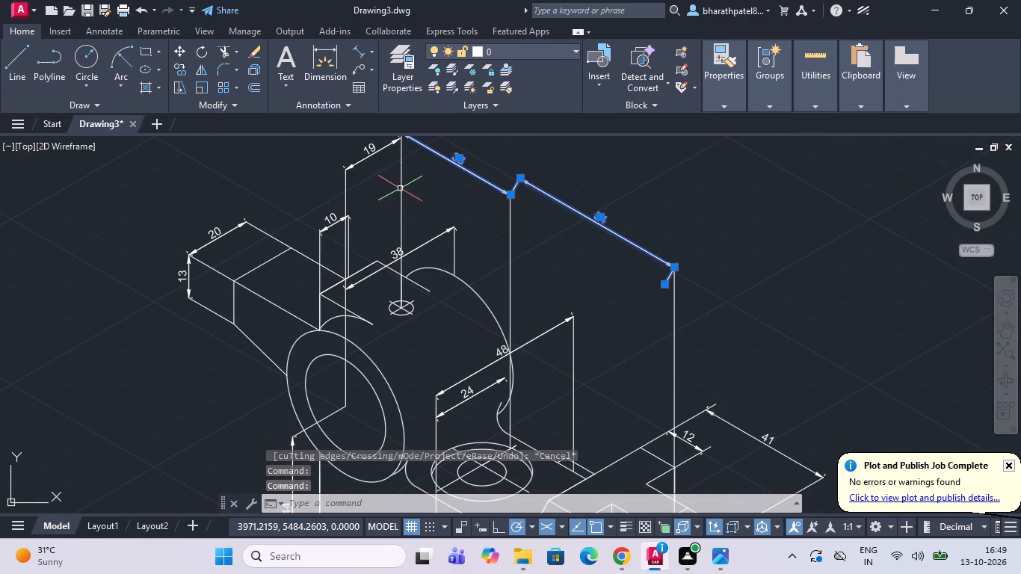
left_click(401, 188)
left_click(342, 196)
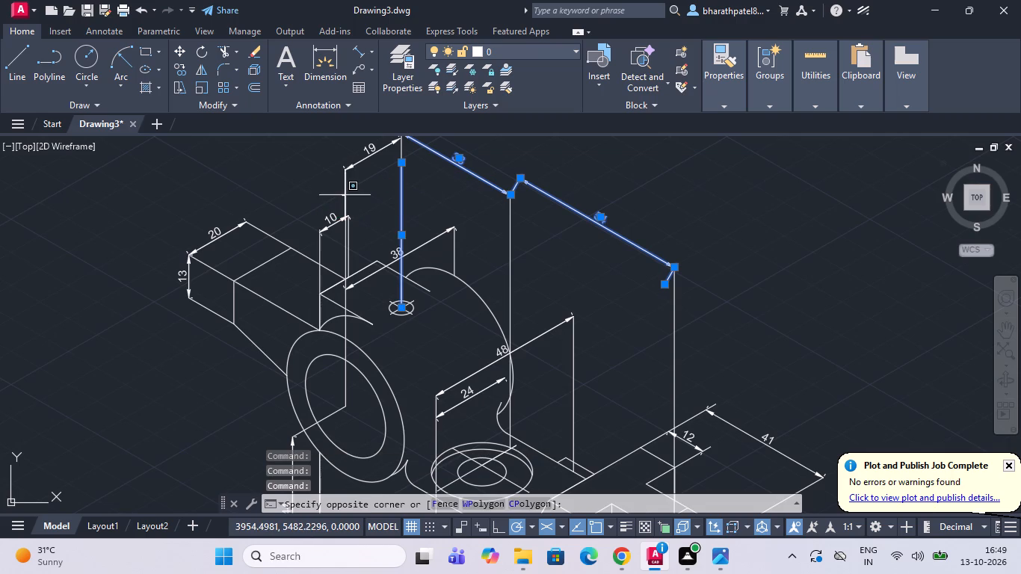
left_click(363, 161)
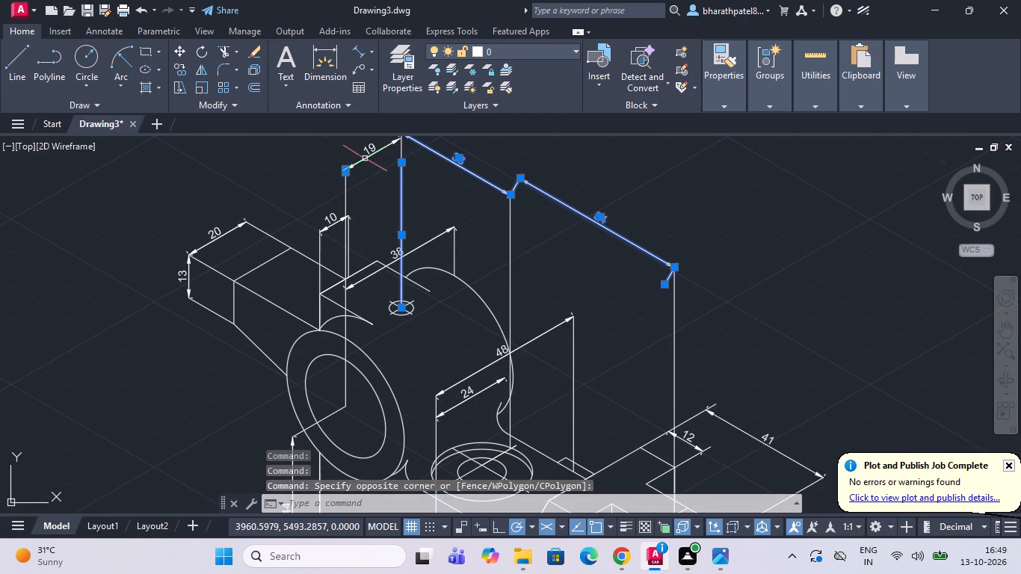
left_click(365, 157)
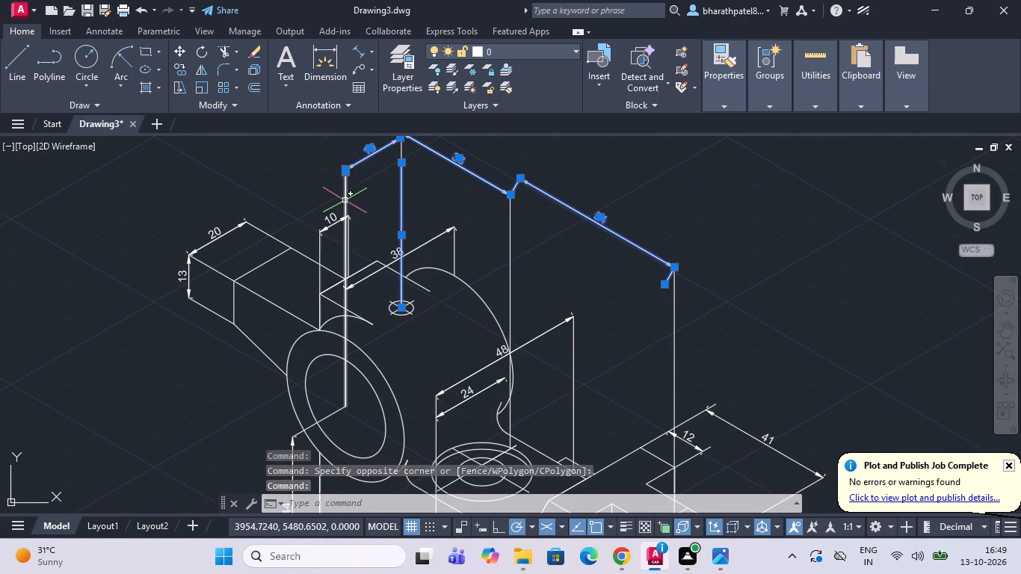
left_click(345, 197)
left_click(327, 223)
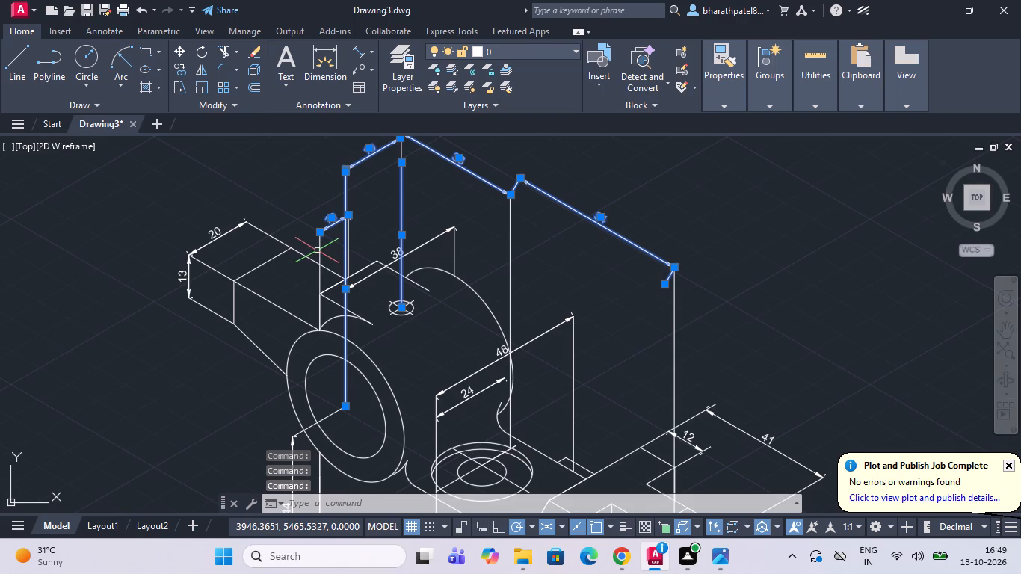
left_click(317, 250)
left_click(324, 250)
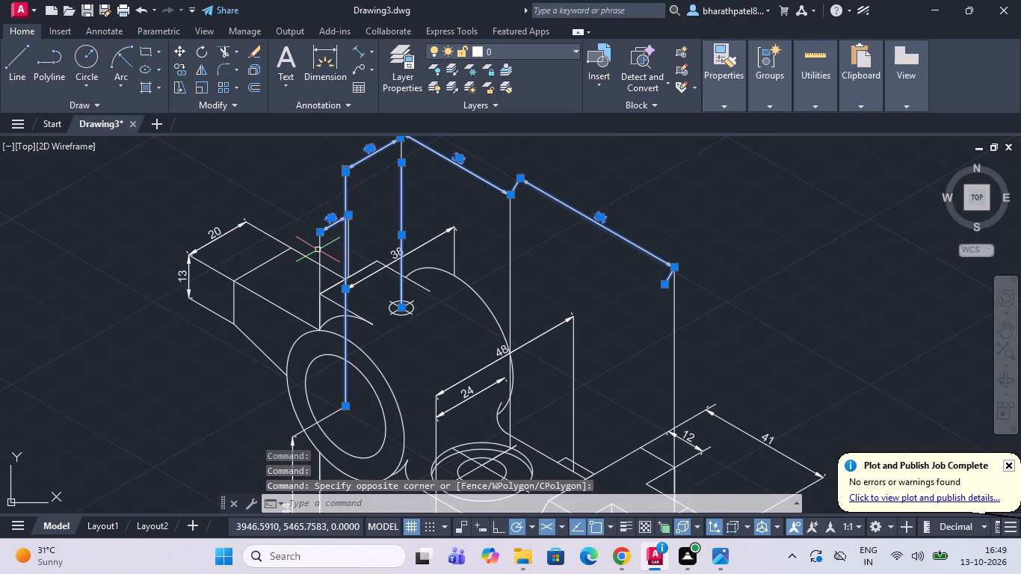
left_click(318, 250)
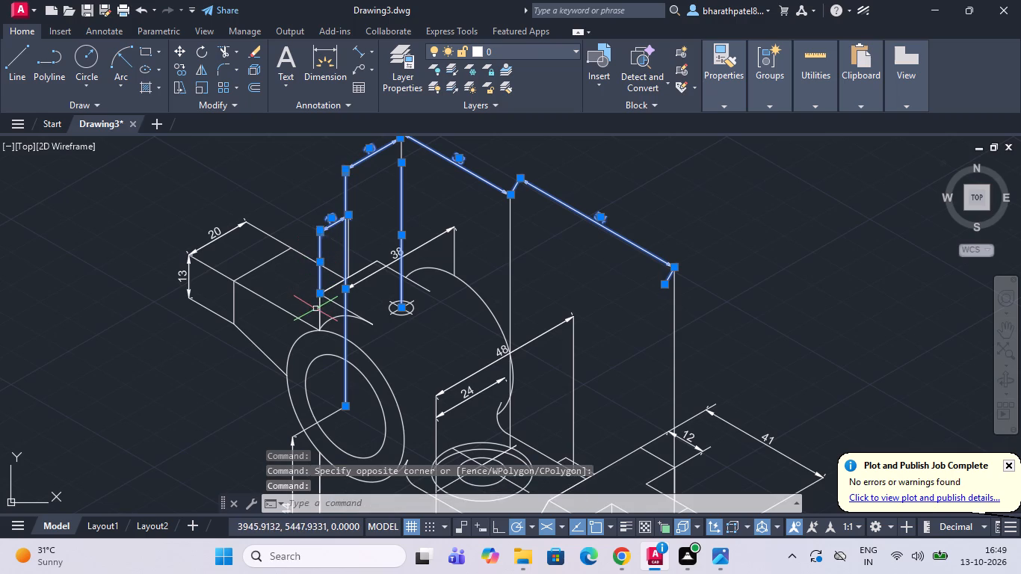
left_click(223, 232)
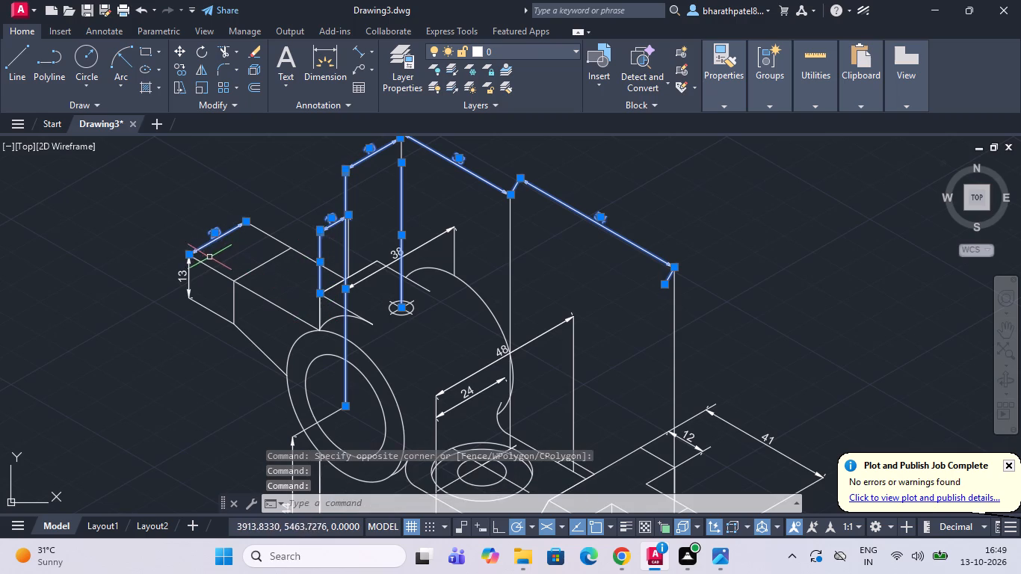
left_click(206, 264)
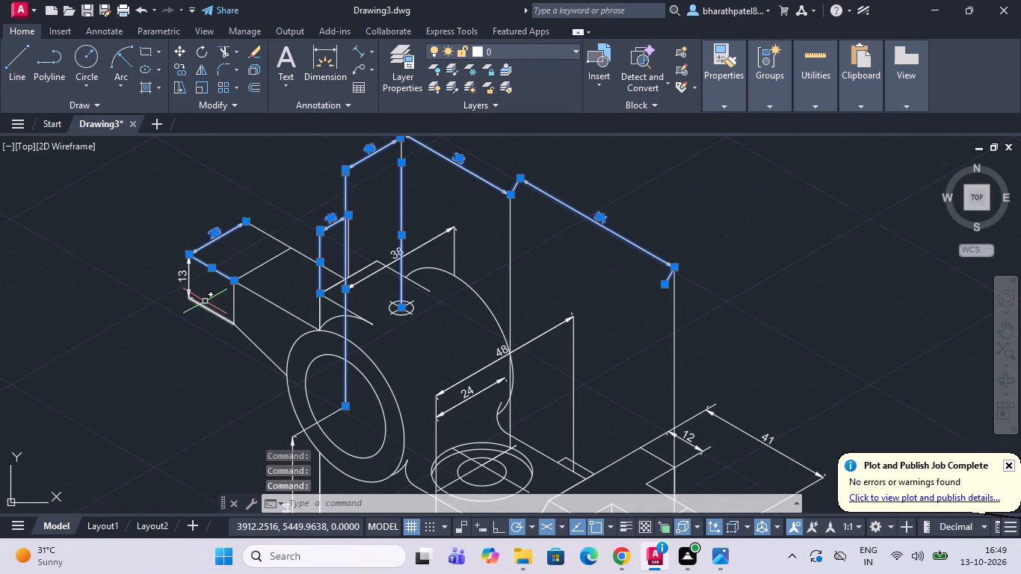
left_click(203, 303)
left_click(185, 273)
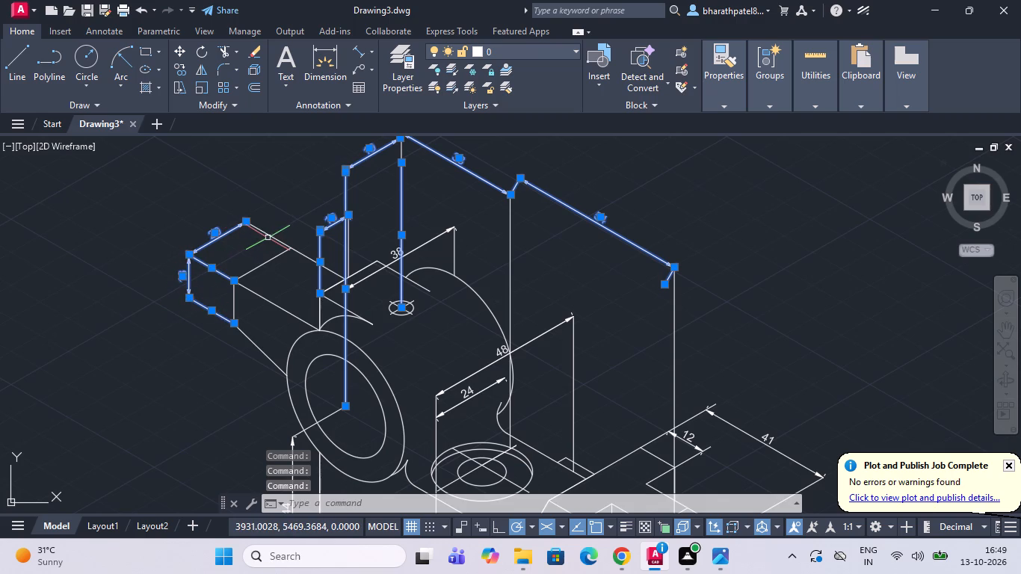
left_click(269, 235)
Add the 44, 121 and base 38 dimensions to the selection, with the 44's lower extension line and the one between 38 and 24.
scroll(274, 230, "down", 2)
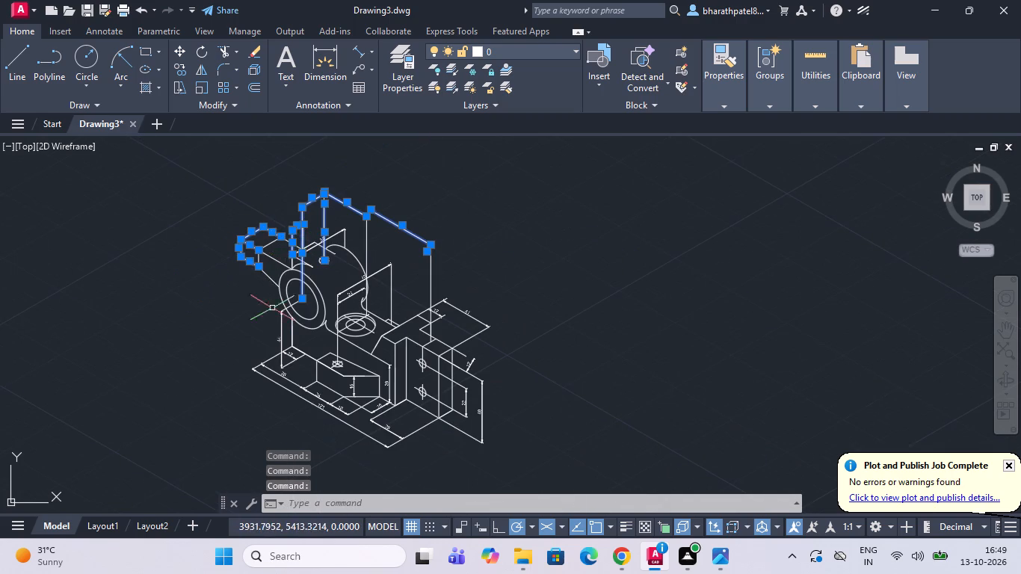
scroll(265, 330, "up", 4)
scroll(266, 330, "down", 3)
scroll(286, 377, "up", 3)
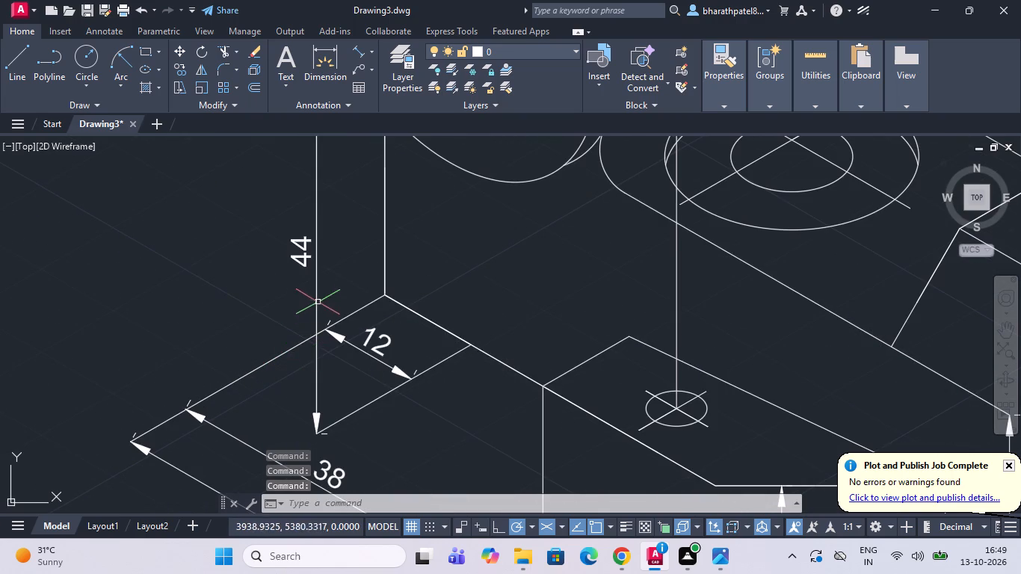
left_click(318, 279)
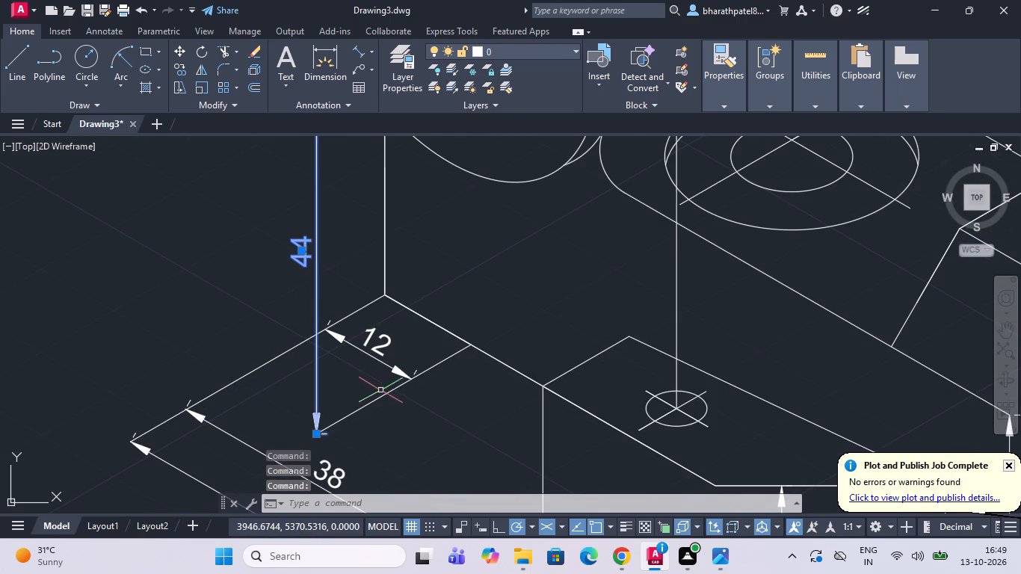
left_click(383, 393)
scroll(386, 389, "down", 3)
scroll(357, 422, "up", 1)
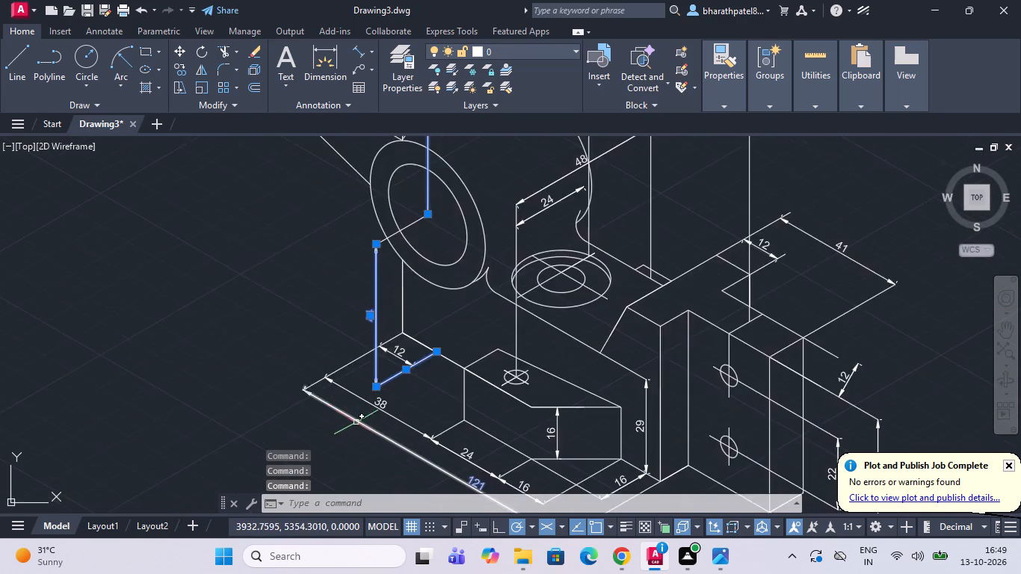
scroll(356, 422, "up", 1)
left_click(354, 419)
left_click(384, 393)
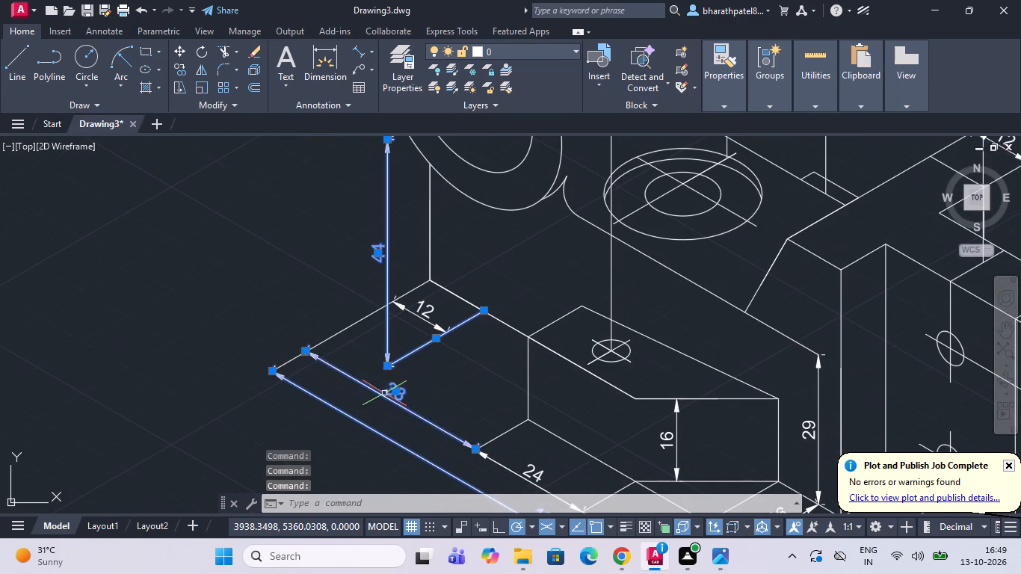
scroll(384, 393, "down", 2)
scroll(439, 411, "up", 2)
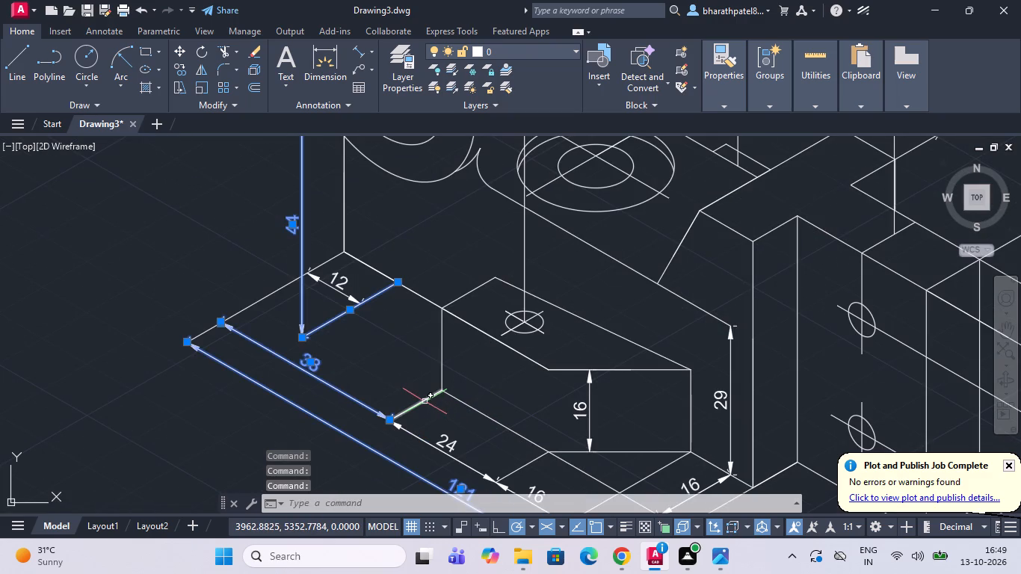
left_click(424, 401)
Add the 24 and the two aligned 16 dimensions along the base to the selection, with their adjoining extension lines.
scroll(442, 414, "down", 2)
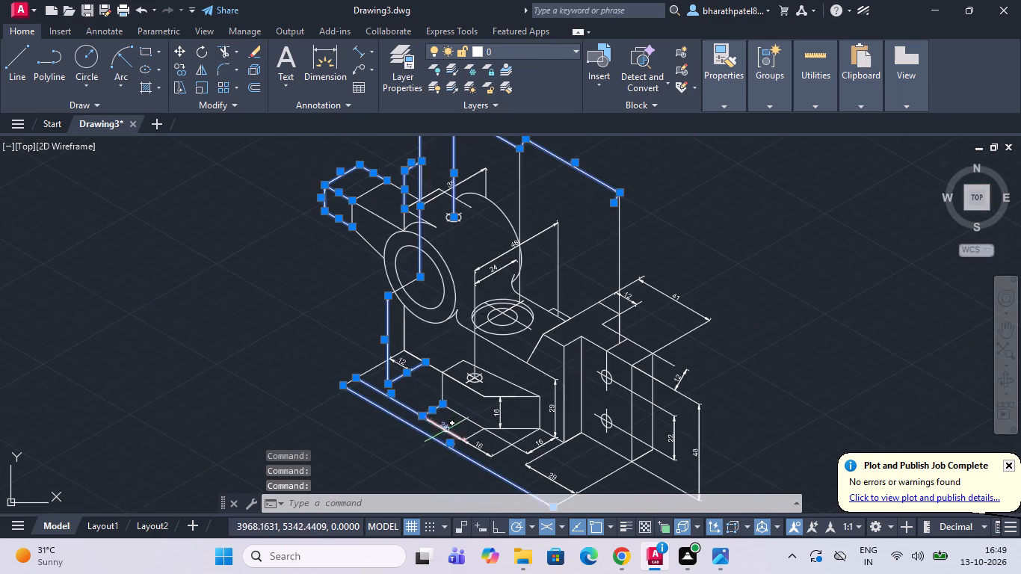
scroll(450, 433, "up", 3)
left_click(443, 432)
scroll(448, 428, "down", 2)
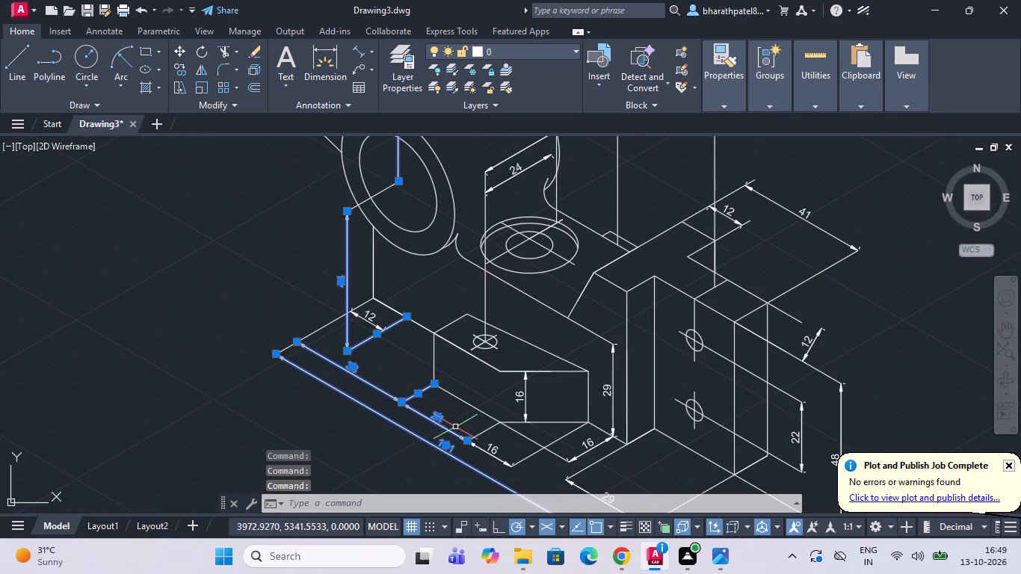
left_click(484, 433)
scroll(484, 434, "down", 1)
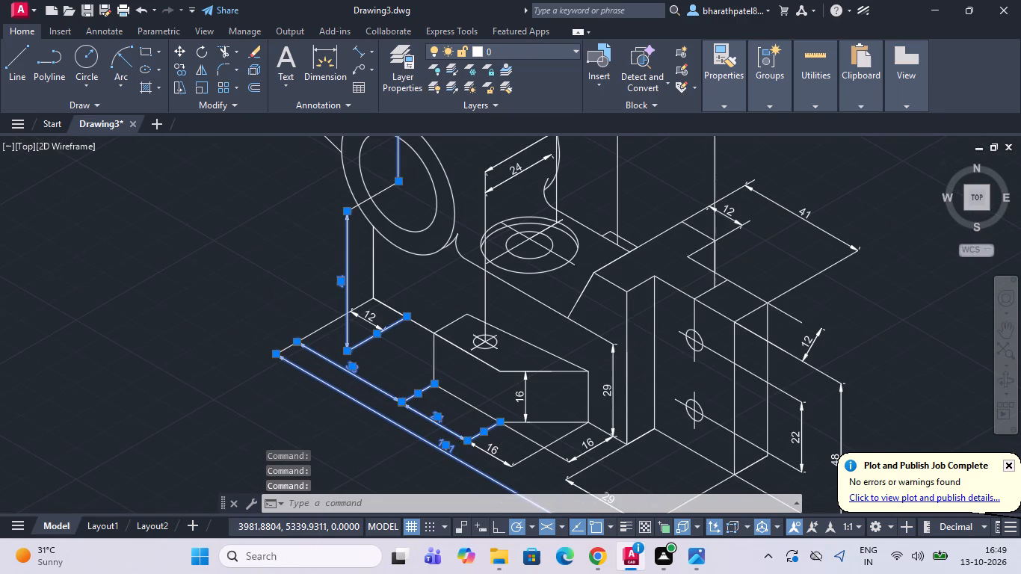
scroll(496, 459, "up", 3)
left_click(495, 424)
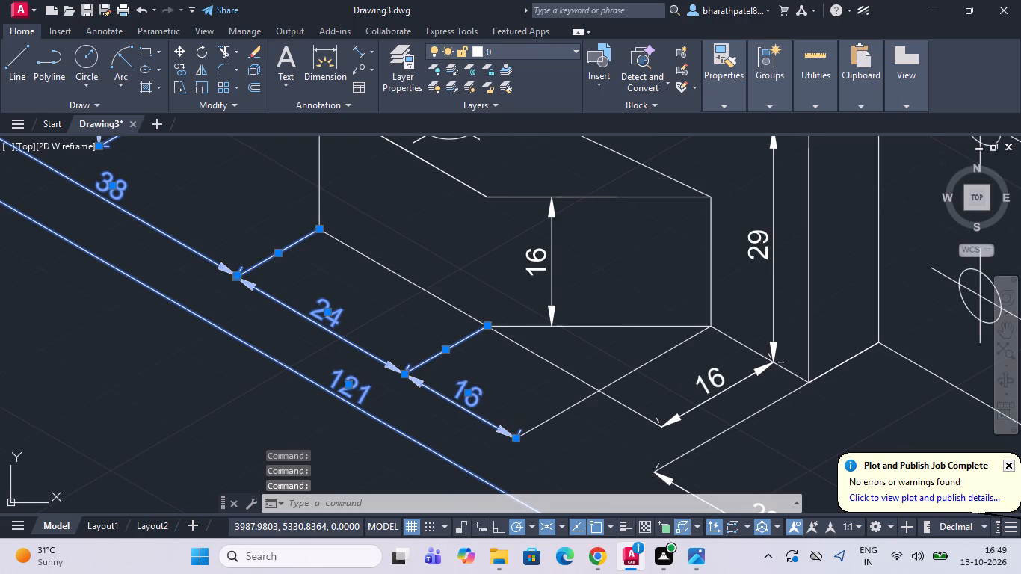
left_click(549, 420)
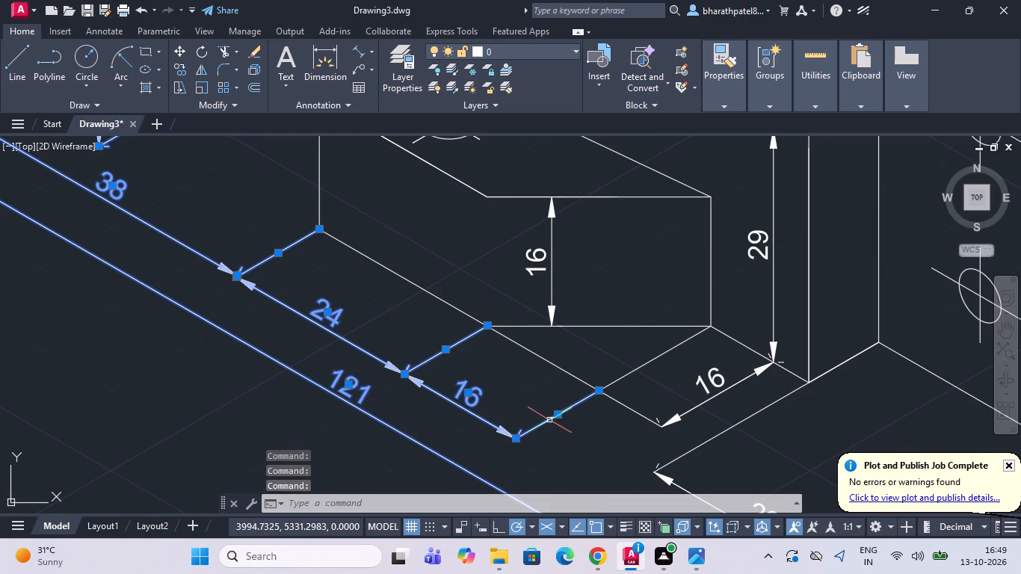
left_click(581, 380)
left_click(639, 368)
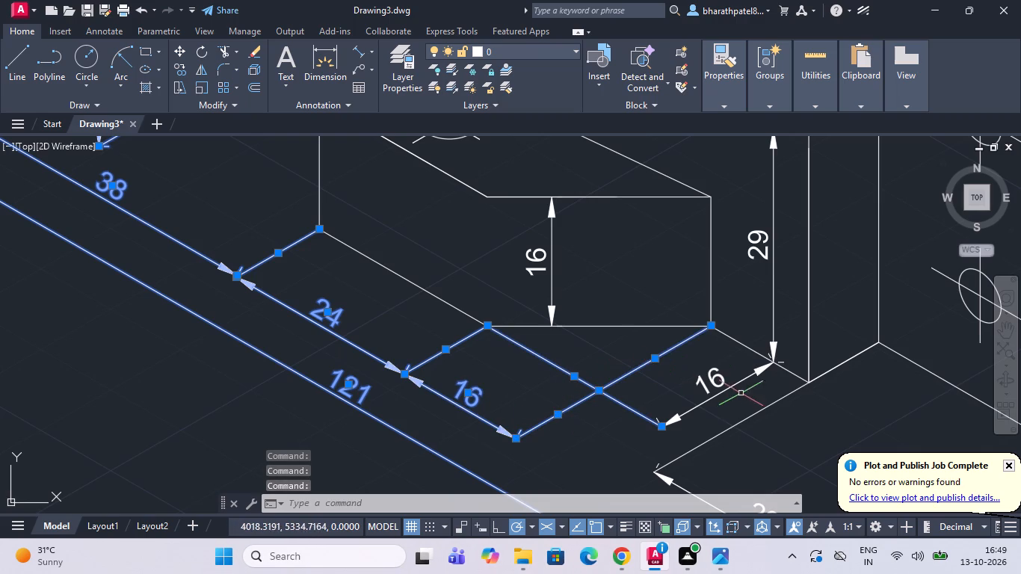
left_click(717, 387)
Add the 29 dimension below the end plate and the extension lines at both its ends to the selection.
scroll(717, 387, "down", 2)
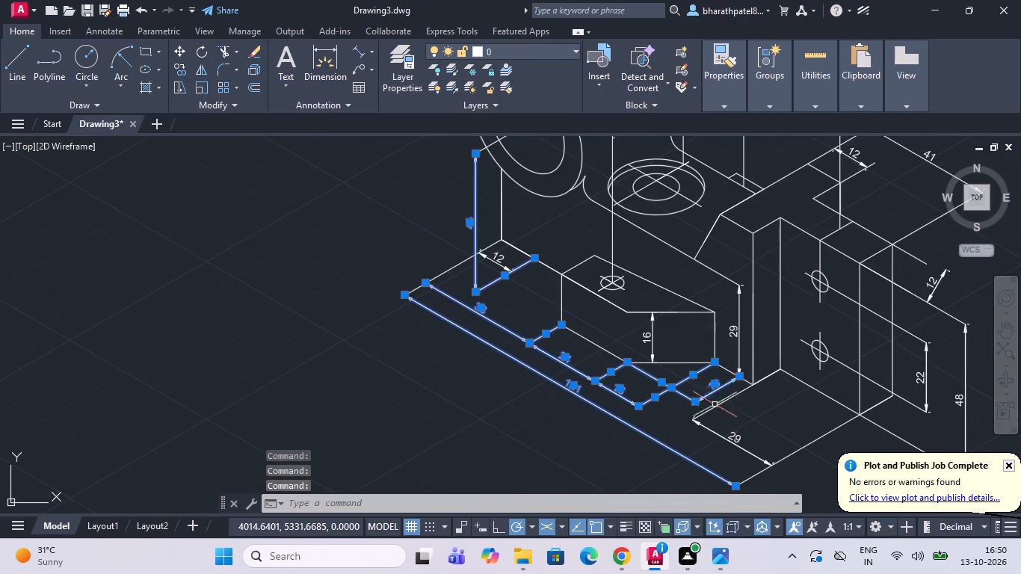
left_click(718, 435)
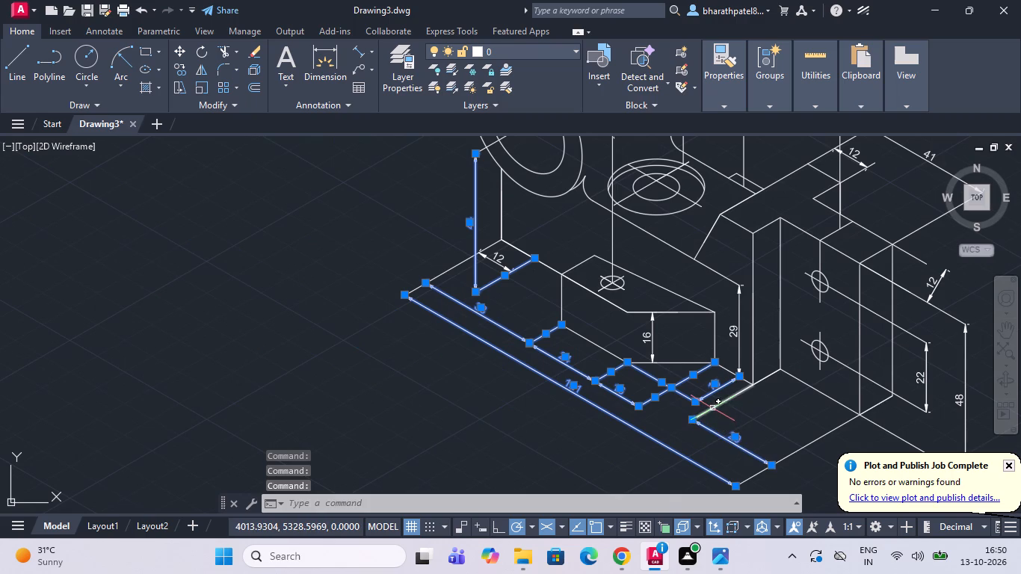
left_click(712, 408)
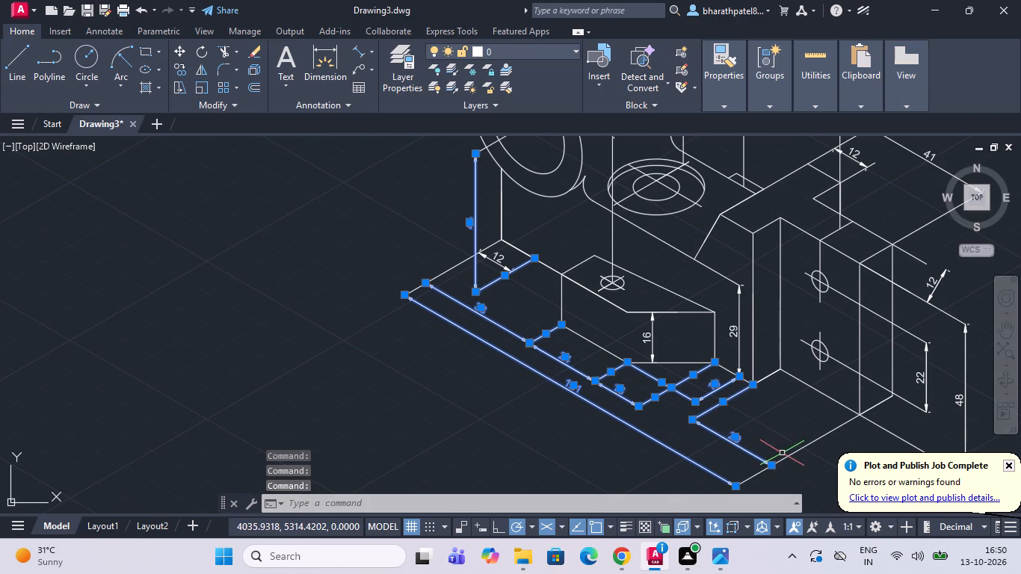
left_click(783, 460)
Add the vertical 48 and 22 dimensions beside the end plate to the selection, together with their extension lines.
scroll(783, 460, "down", 2)
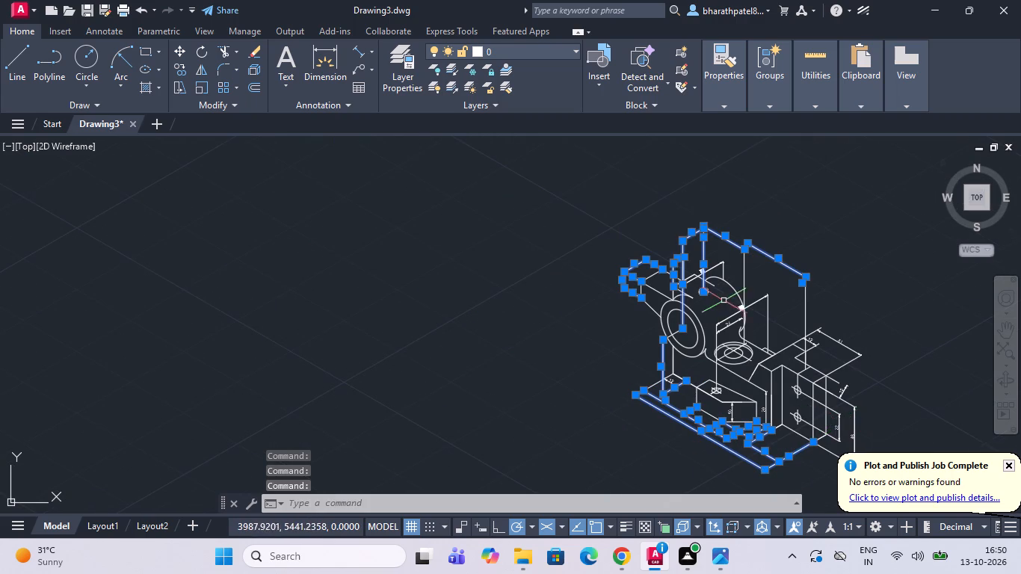
scroll(721, 300, "down", 2)
scroll(781, 346, "up", 3)
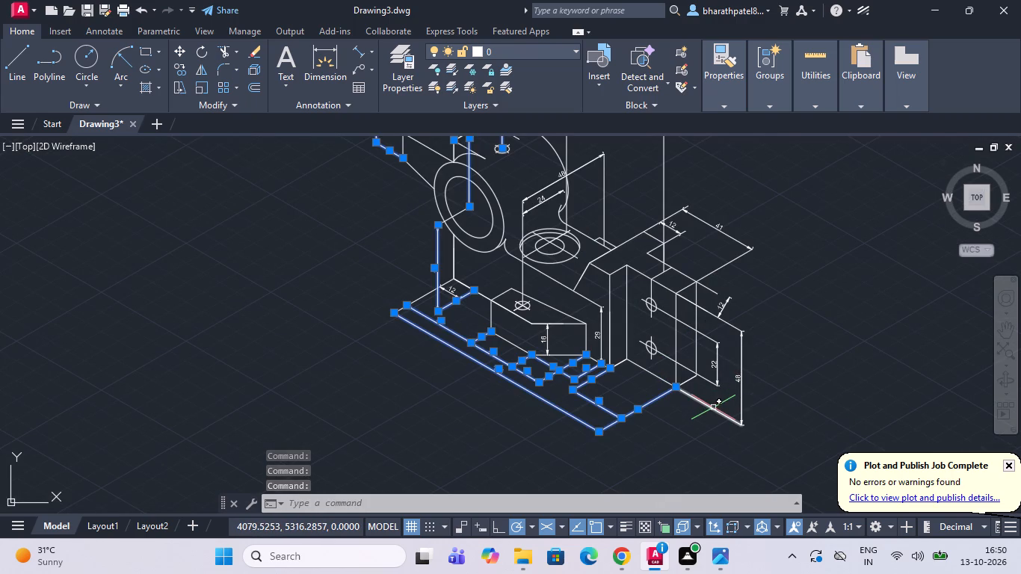
left_click(713, 410)
left_click(743, 388)
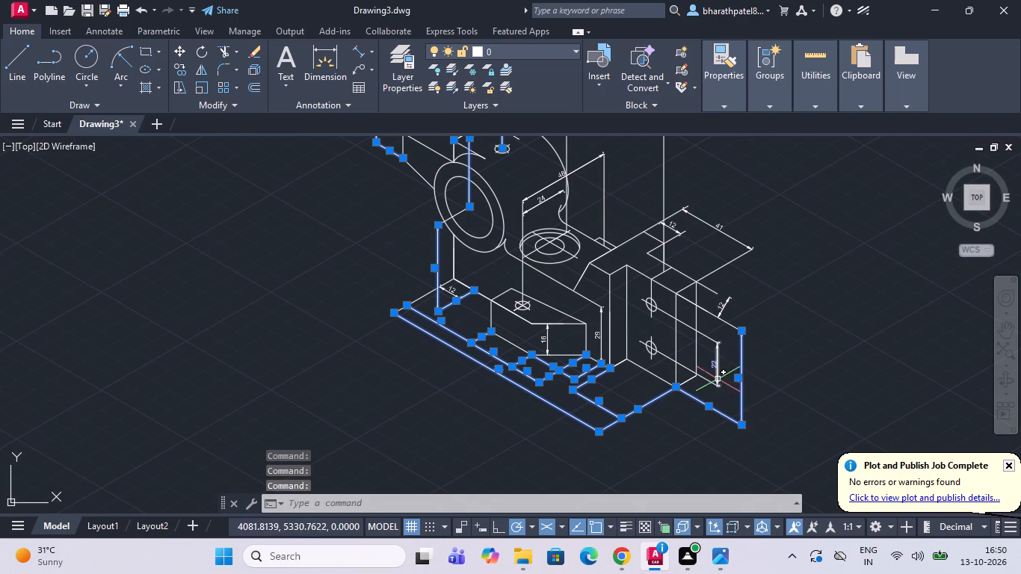
left_click(717, 377)
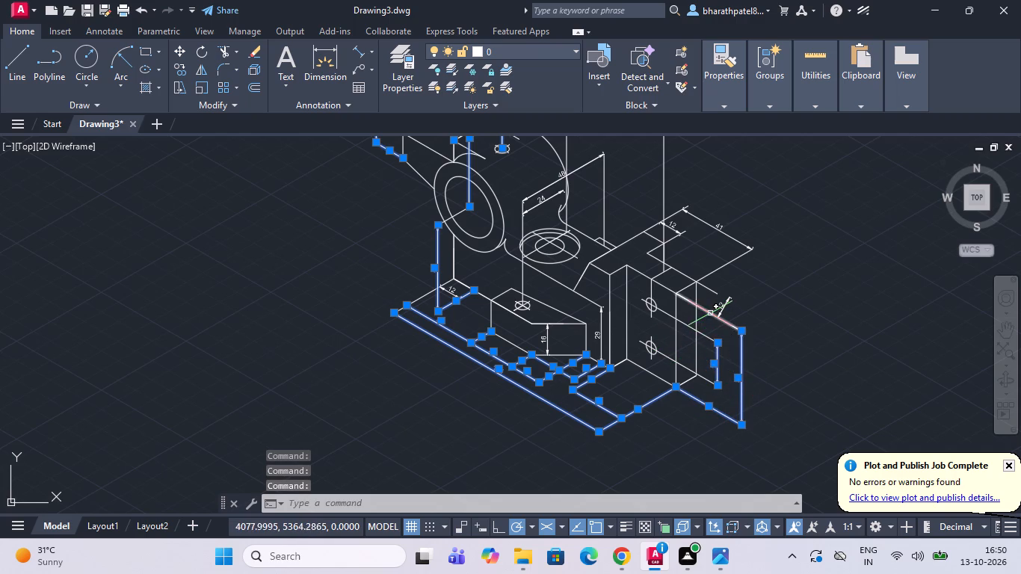
left_click(703, 335)
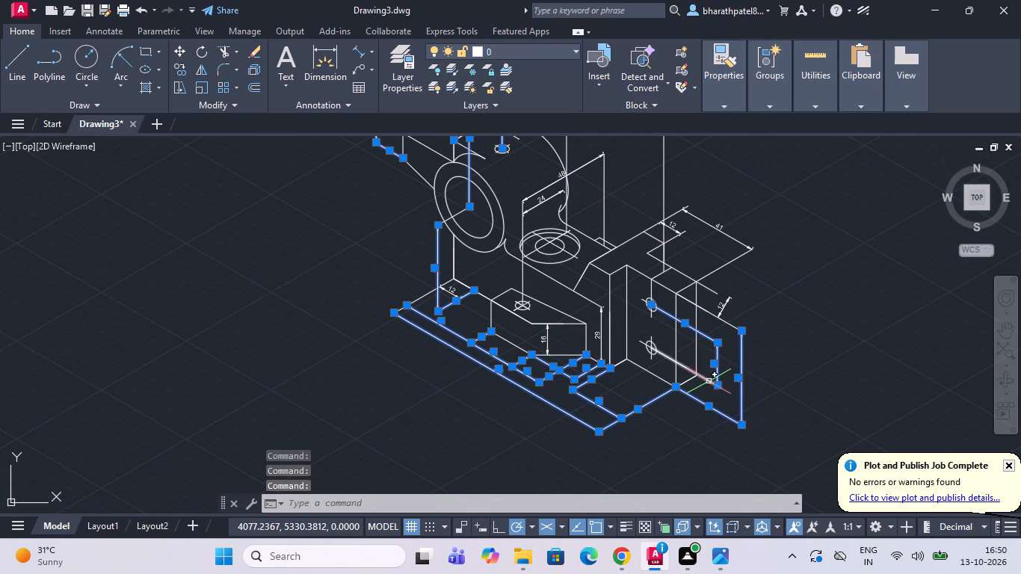
left_click(706, 379)
scroll(711, 302, "up", 2)
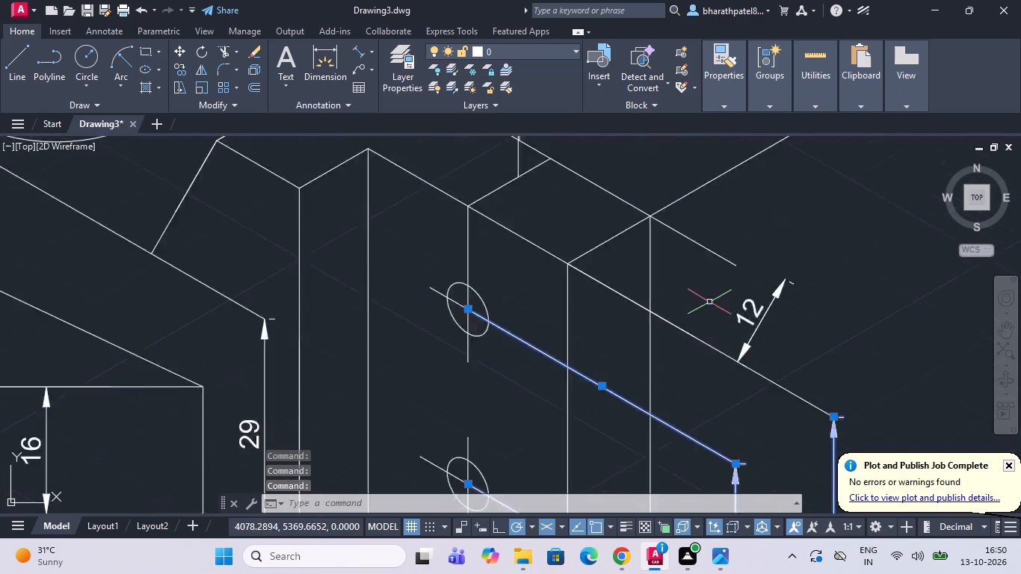
scroll(709, 302, "up", 2)
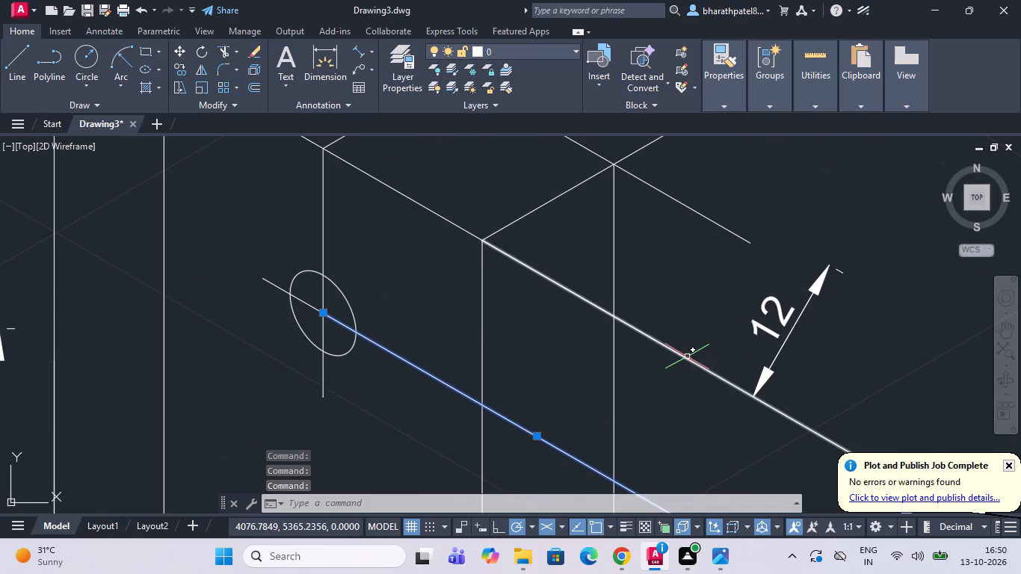
left_click(687, 357)
Add the 12 and 41 dimensions above the end plate to the selection, with nearby extension lines and the 54's long vertical one.
scroll(687, 357, "down", 2)
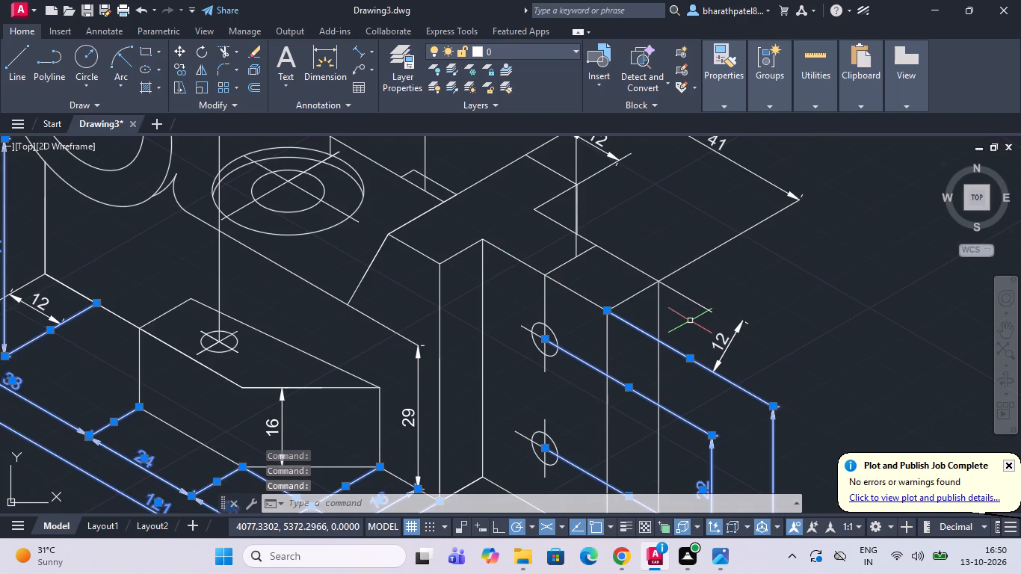
left_click(697, 305)
left_click(708, 253)
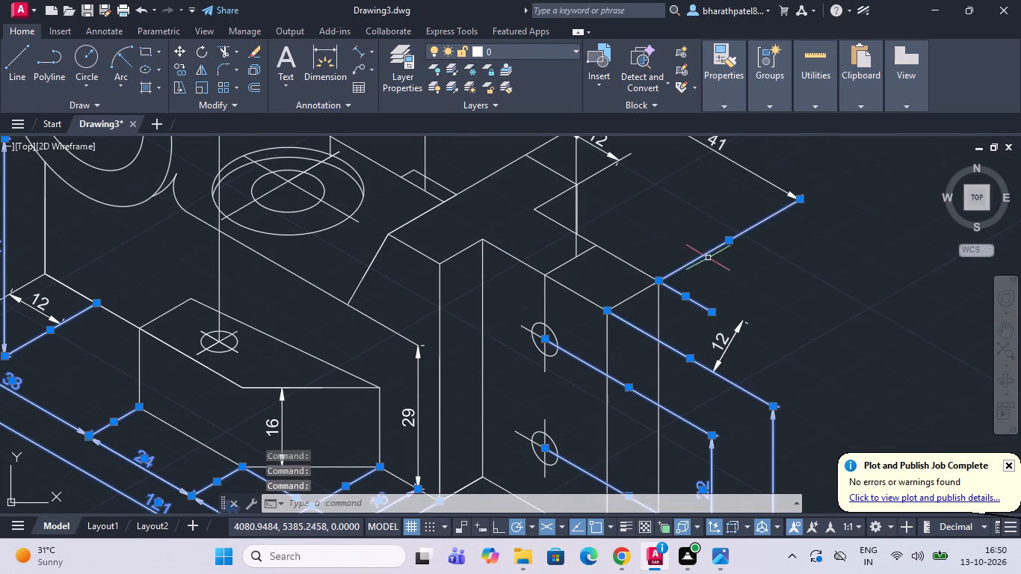
scroll(708, 262, "down", 3)
scroll(694, 228, "up", 3)
left_click(638, 311)
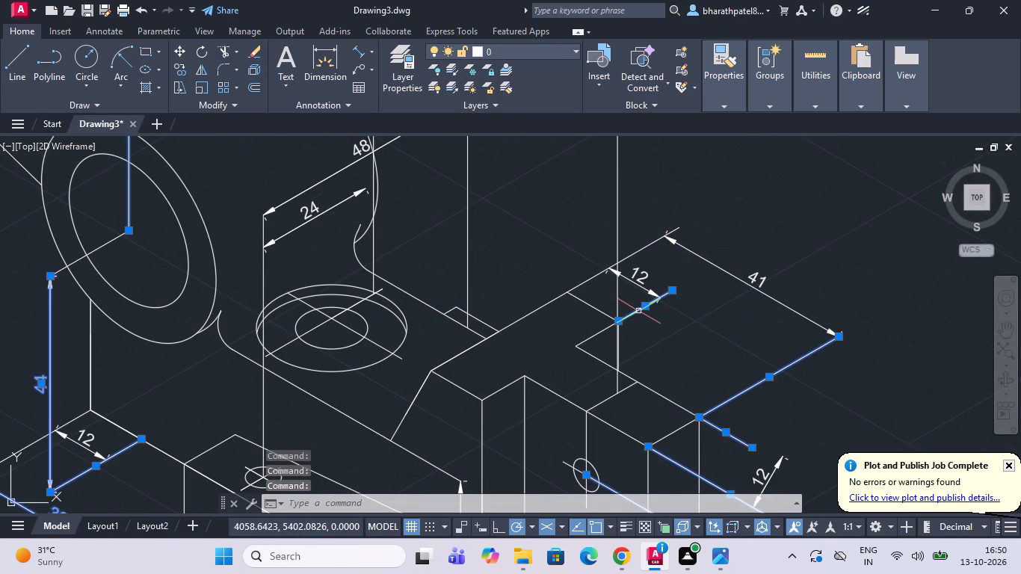
left_click(635, 280)
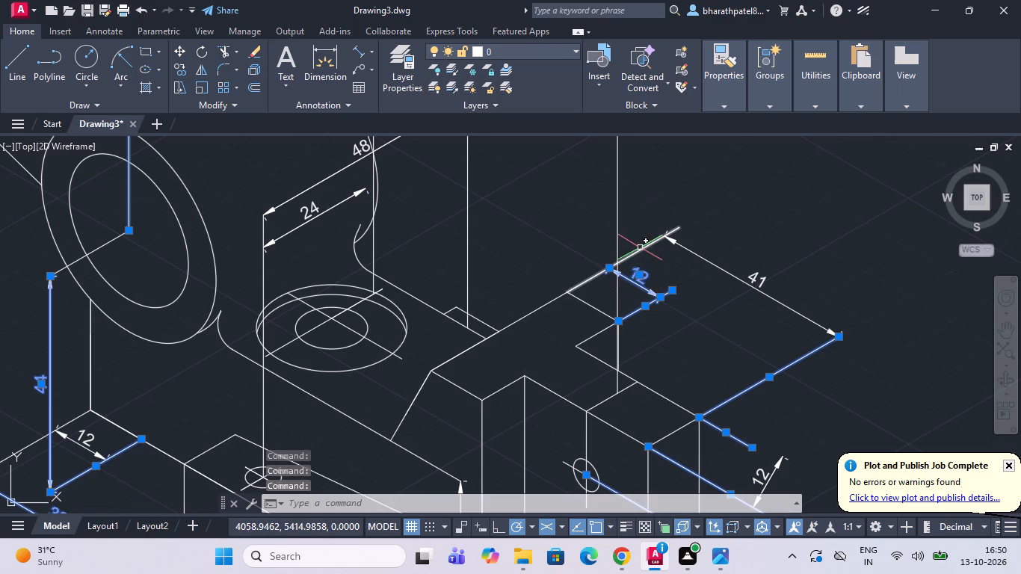
left_click(640, 247)
left_click(688, 252)
scroll(690, 268, "down", 2)
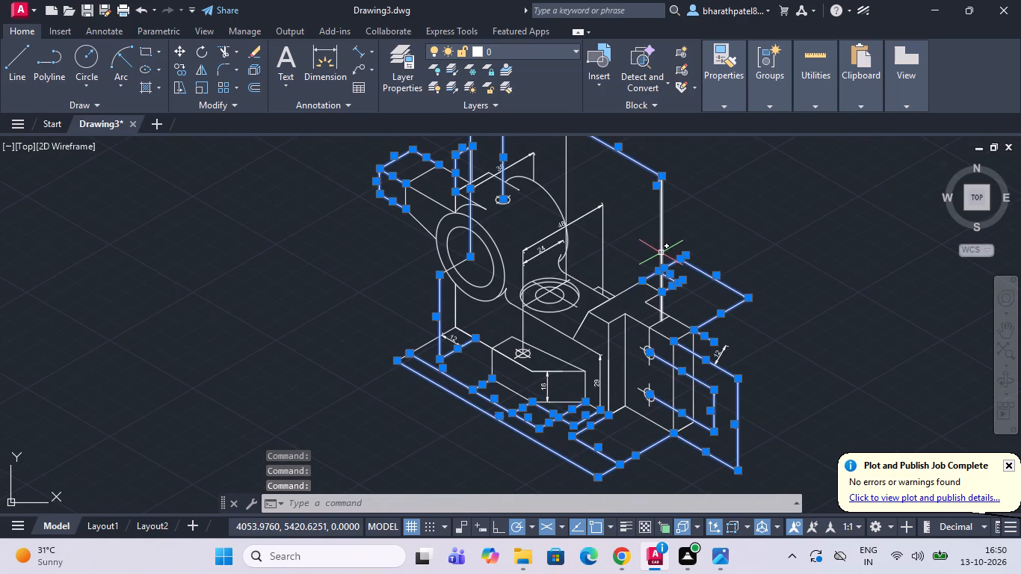
left_click(663, 248)
Add the 48 dimension above the boss, the 38 over the cylinder and the adjoining vertical extension lines to the selection.
scroll(662, 259, "down", 2)
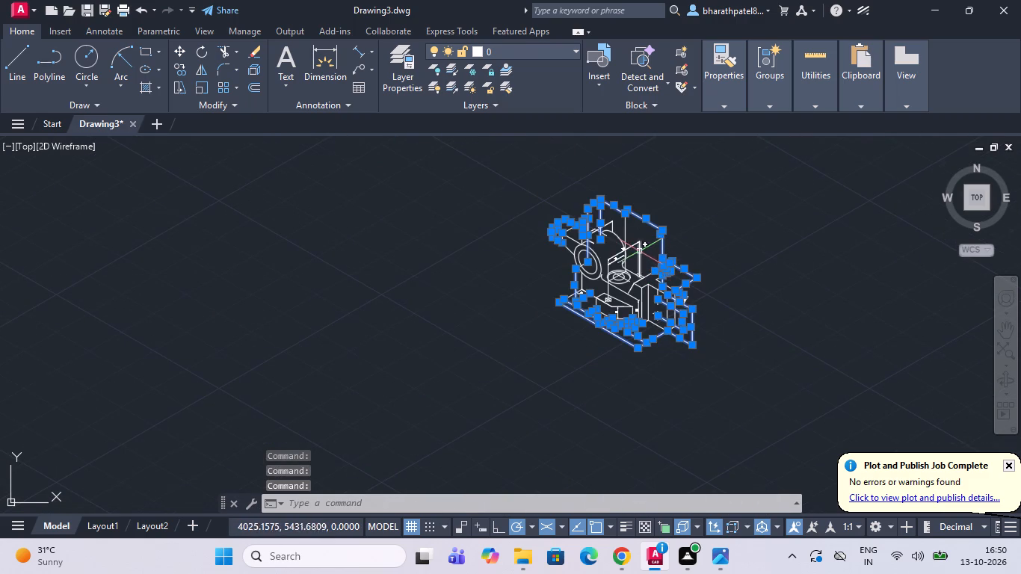
scroll(623, 240, "up", 3)
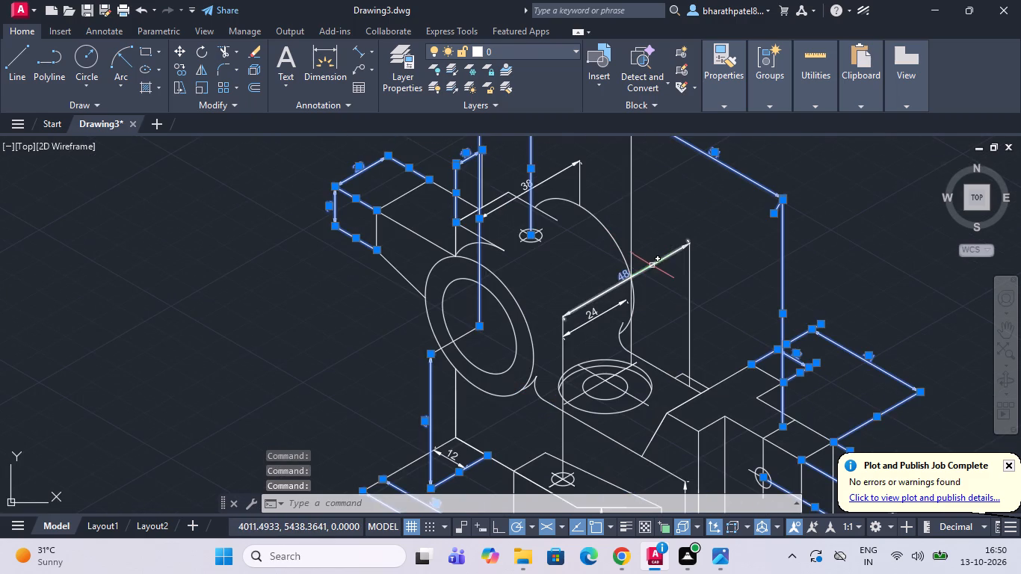
left_click(652, 265)
left_click(688, 280)
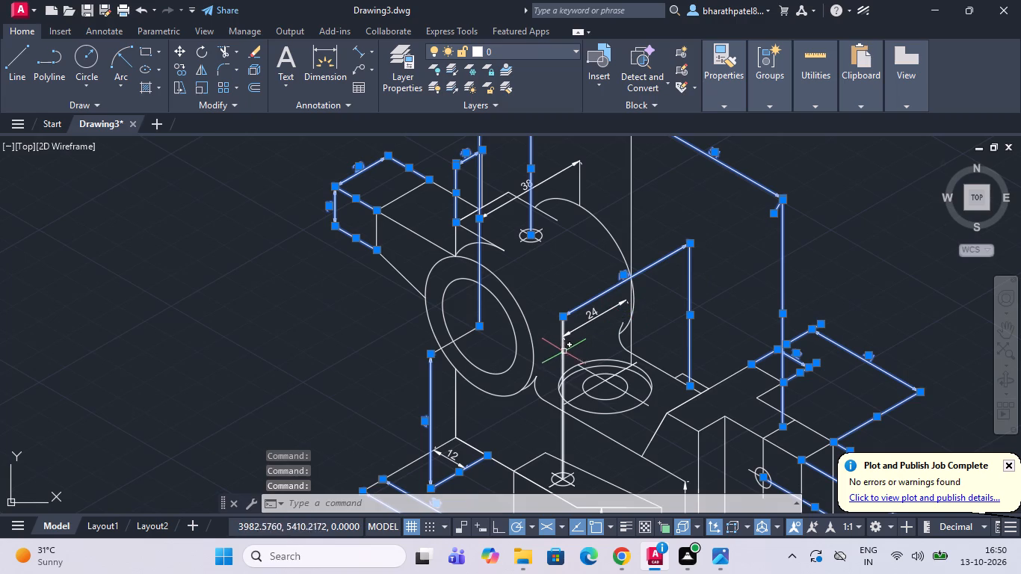
left_click(562, 354)
scroll(567, 351, "down", 2)
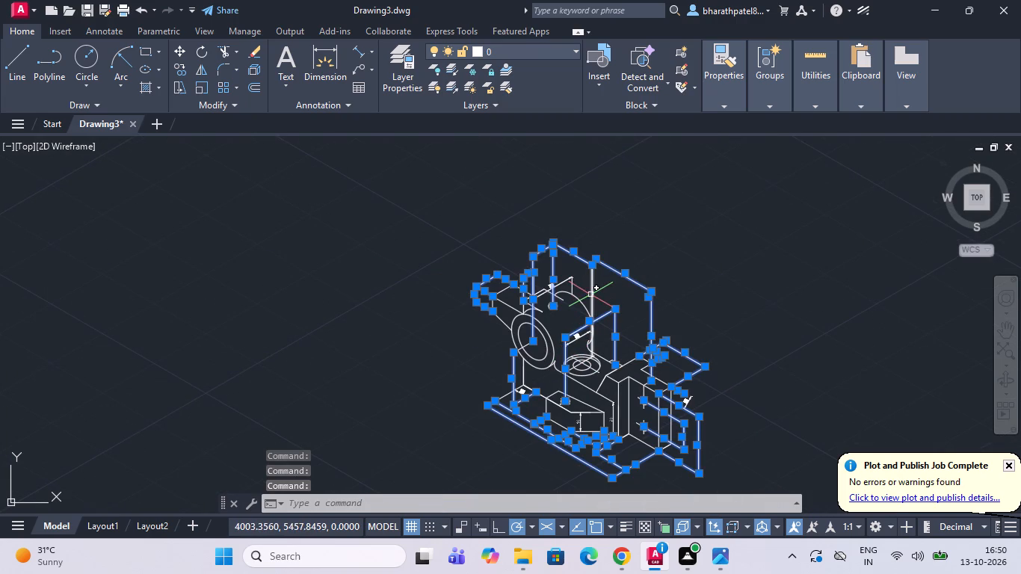
left_click(590, 294)
scroll(590, 294, "up", 3)
scroll(551, 316, "down", 1)
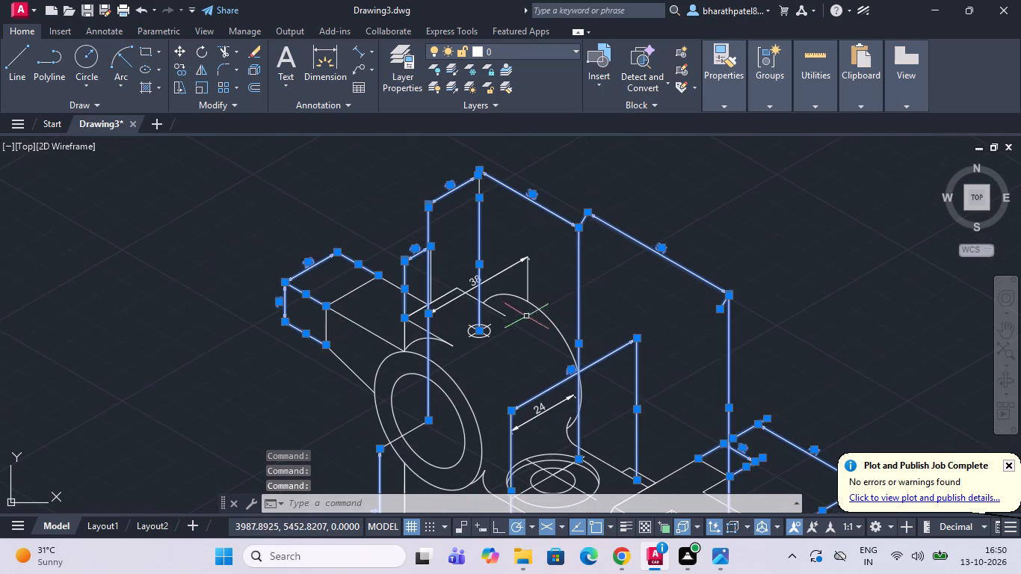
scroll(507, 274, "up", 2)
left_click(496, 265)
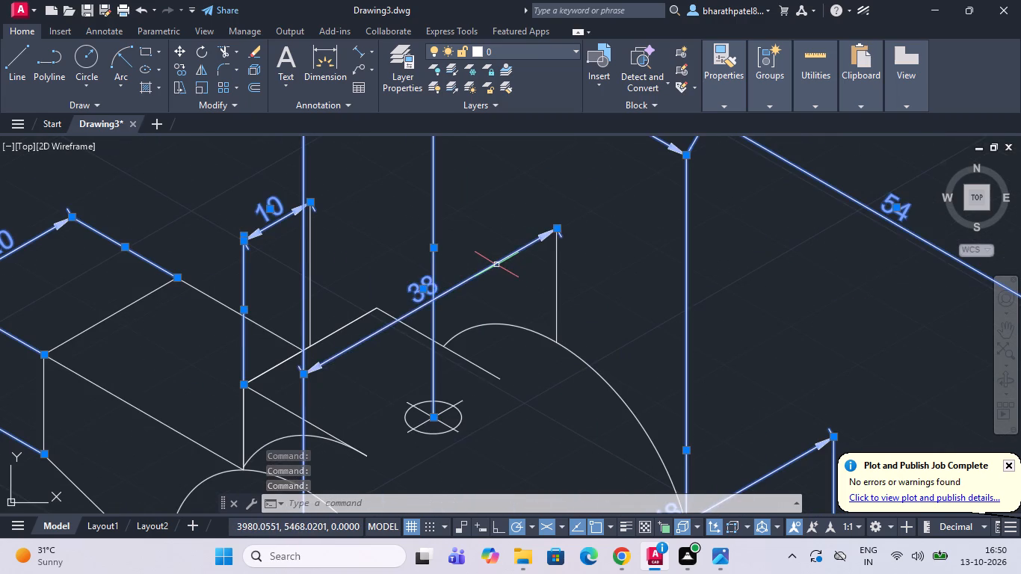
Set the colour of the selected dimensions and extension lines to green 19,155,72 and clear the selection.
scroll(496, 265, "down", 2)
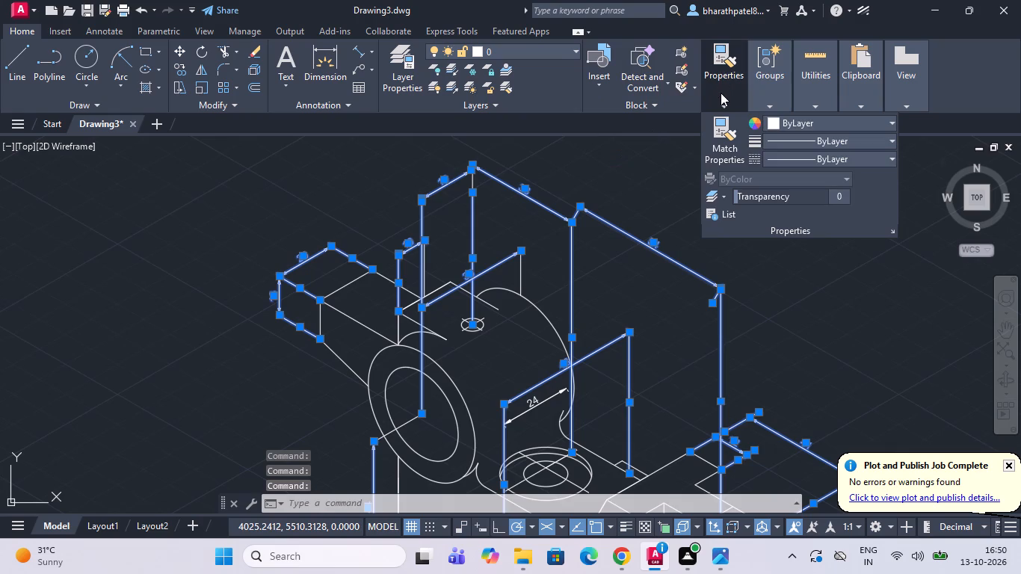
left_click(887, 122)
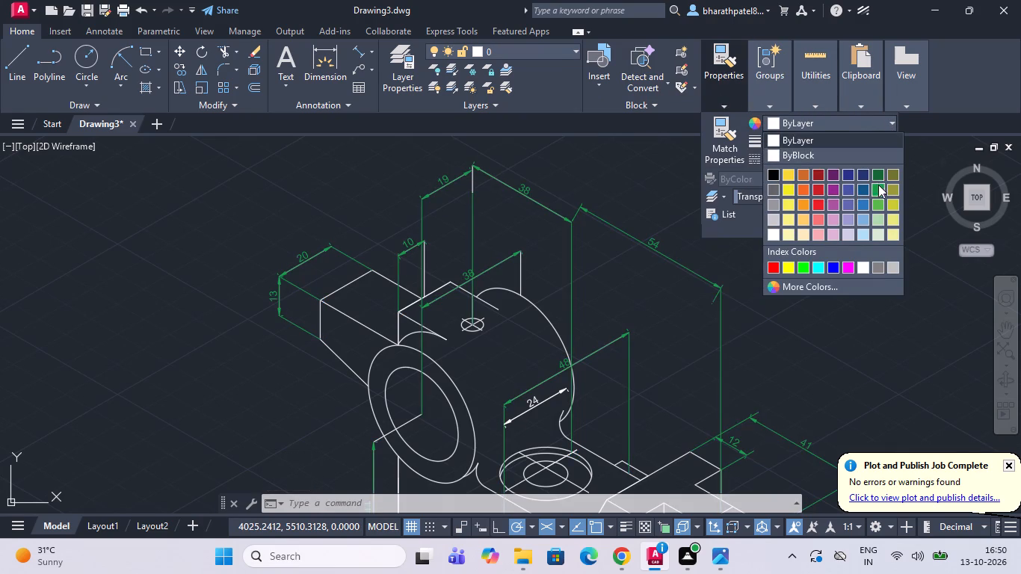
left_click(875, 194)
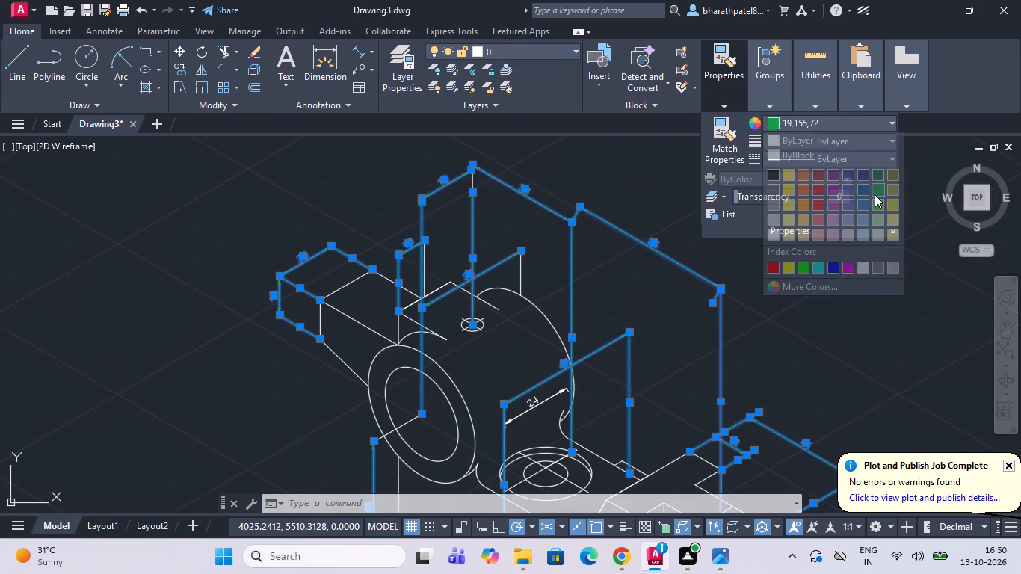
left_click(791, 283)
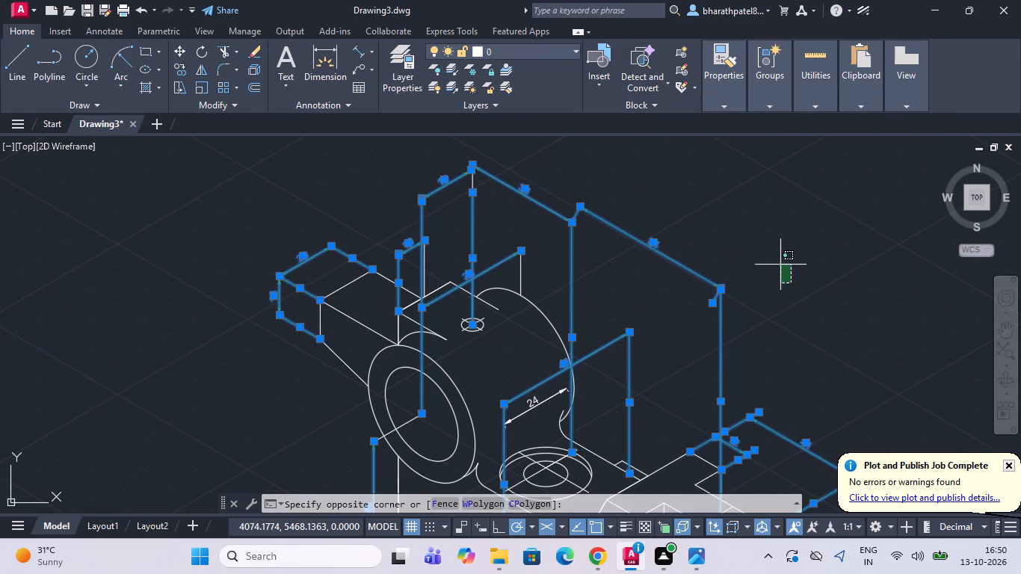
key("Return")
left_click(781, 263)
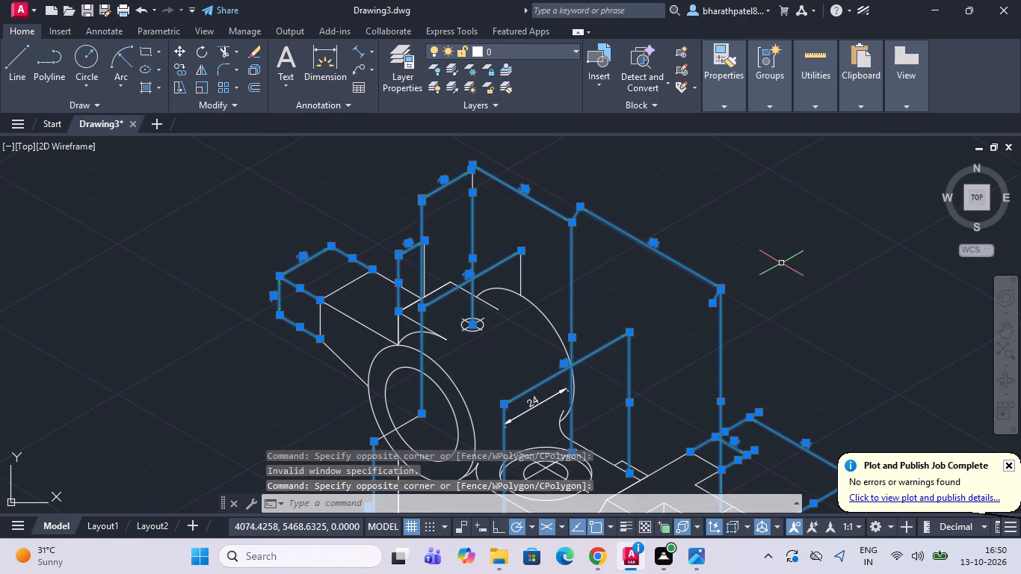
left_click(814, 246)
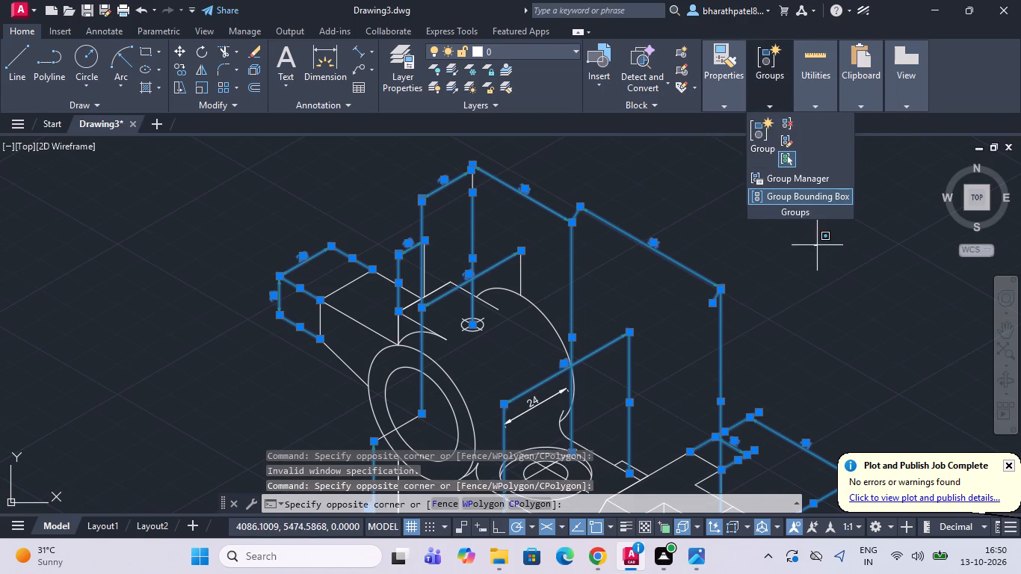
left_click(797, 270)
key("Return")
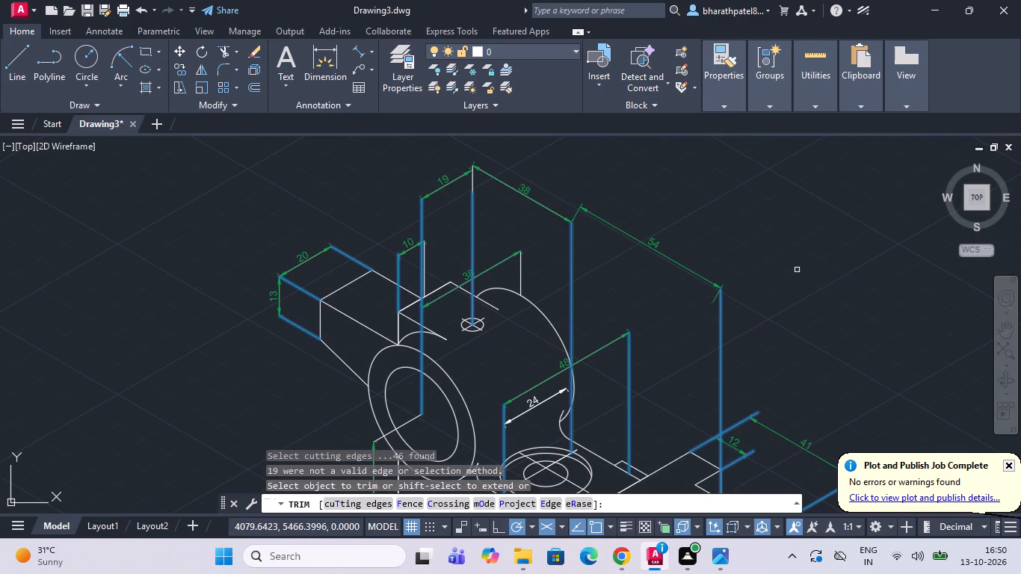
left_click(704, 206)
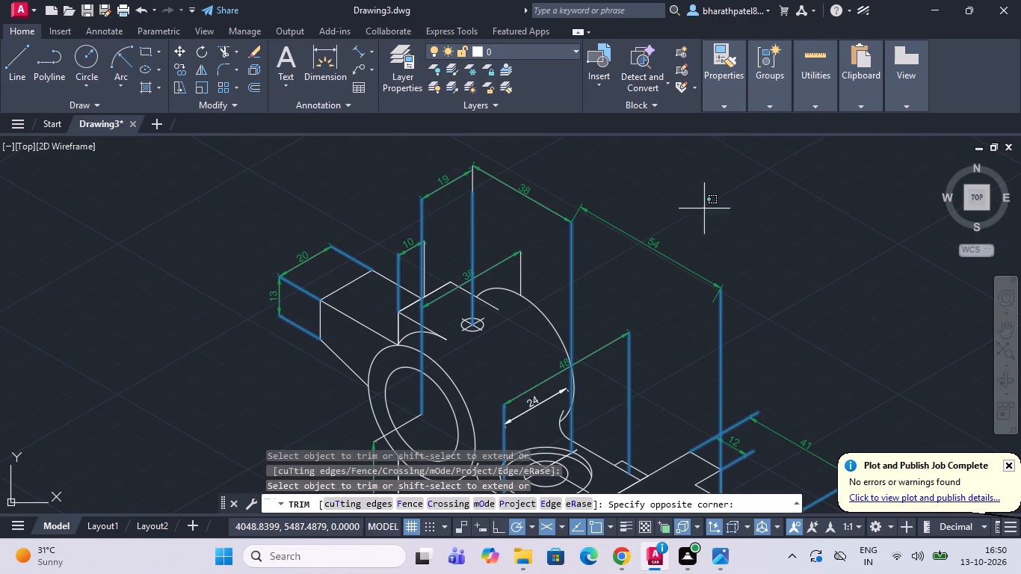
left_click(711, 217)
key("Return")
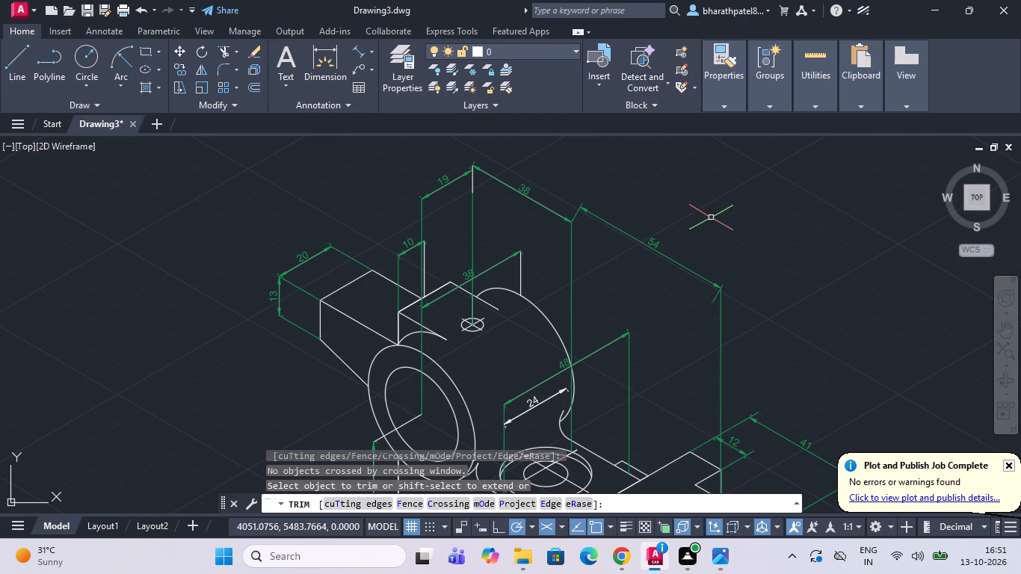
Examine the whole dimensioned bracket for dimensions and extension lines that do not have the green colour.
scroll(712, 217, "down", 2)
scroll(742, 368, "up", 2)
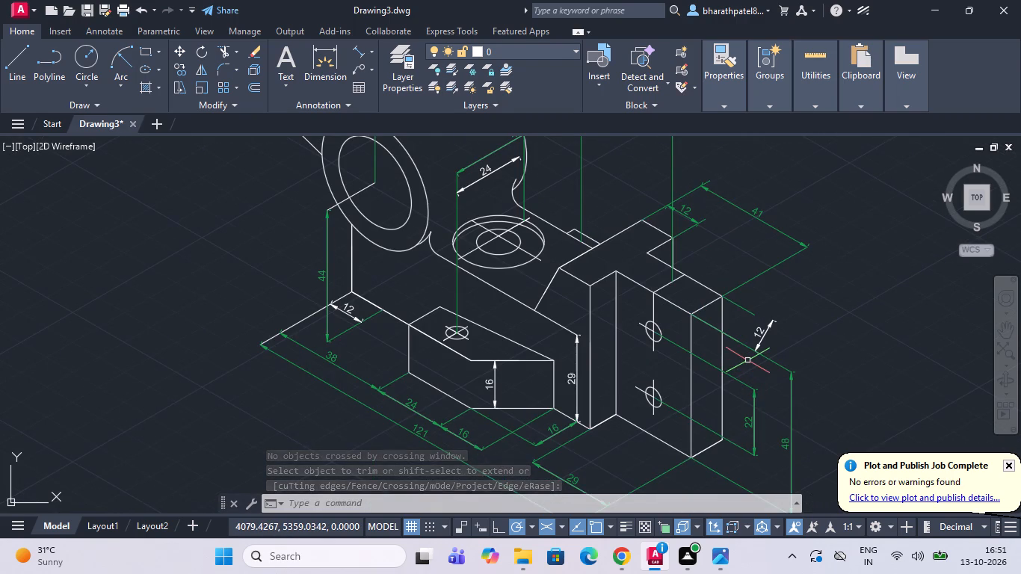
scroll(497, 439, "down", 1)
scroll(478, 374, "down", 2)
scroll(479, 375, "up", 2)
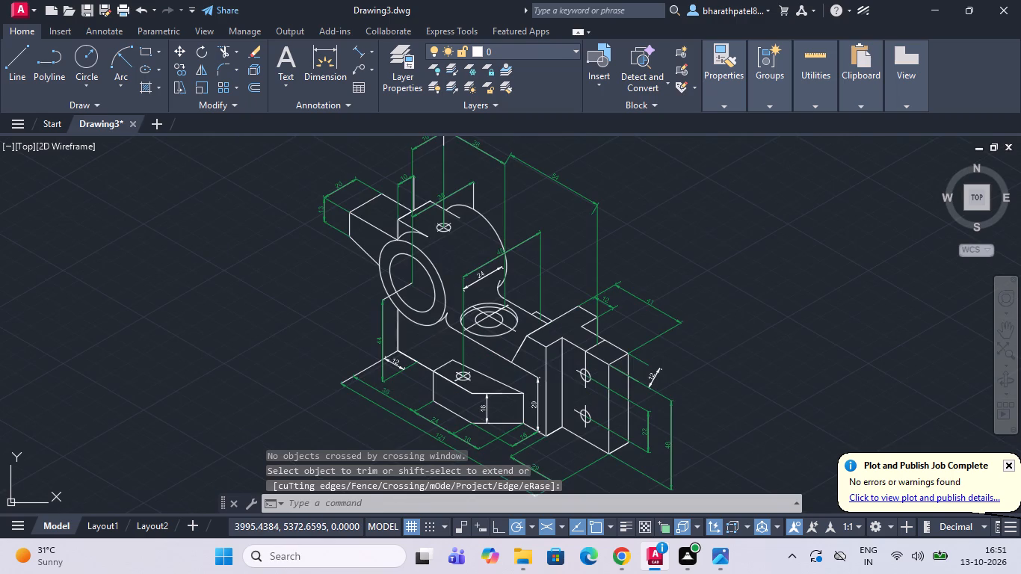
scroll(533, 334, "down", 1)
scroll(488, 308, "up", 1)
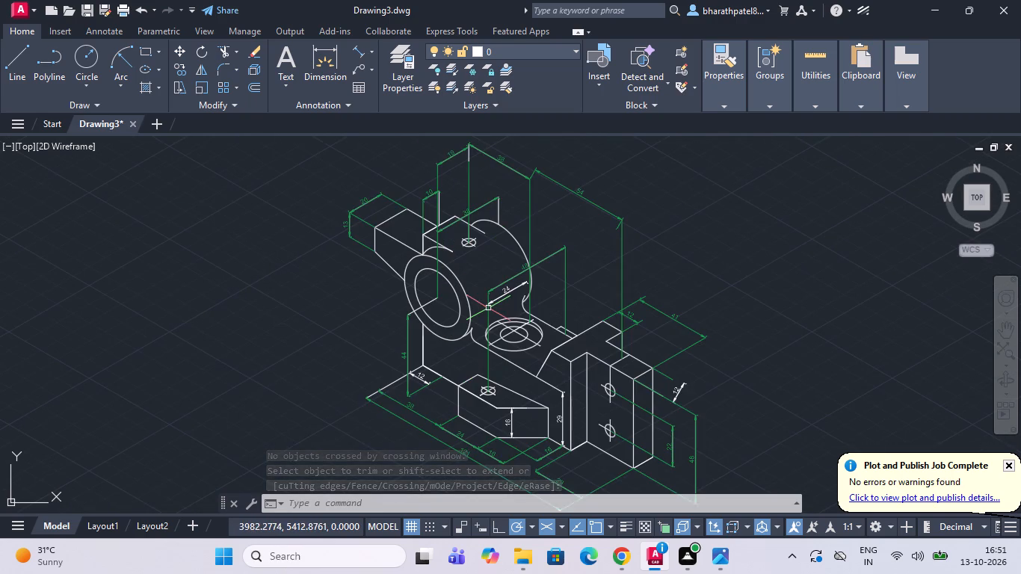
scroll(519, 301, "down", 1)
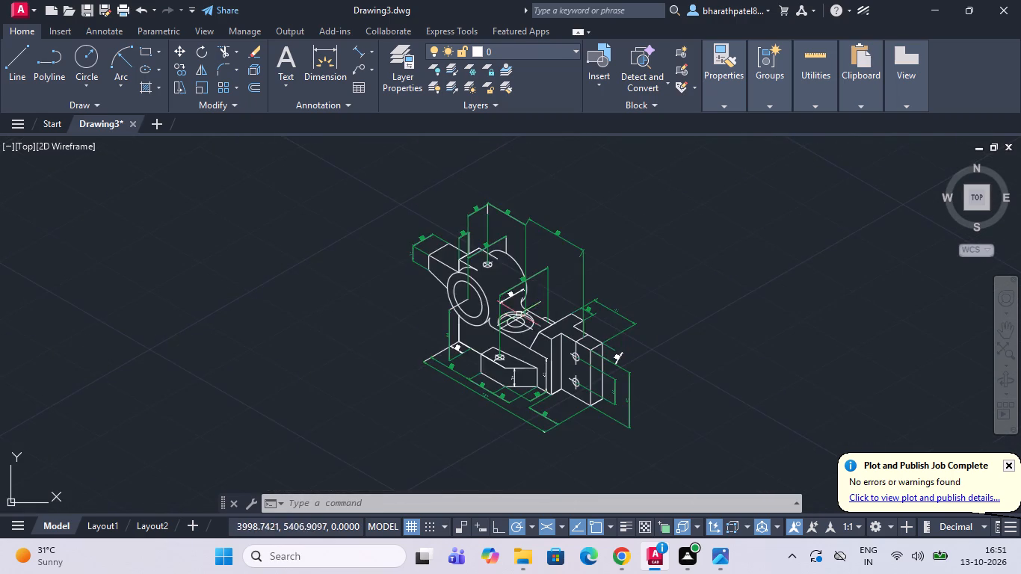
scroll(520, 322, "up", 2)
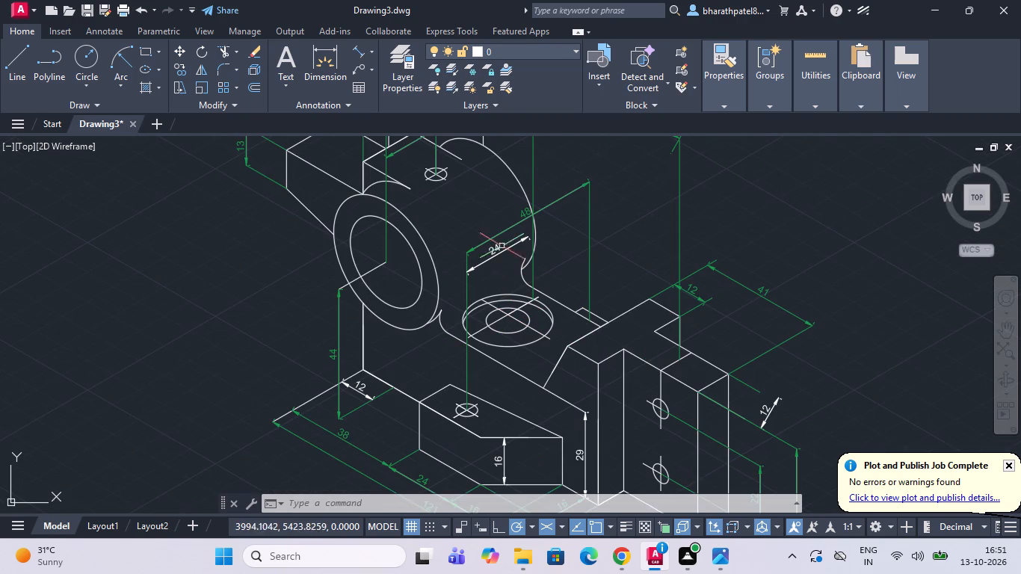
Select the white 24, 16, 29 and both white 12 dimensions, plus the short sloping line at the 29's upper end.
left_click(496, 253)
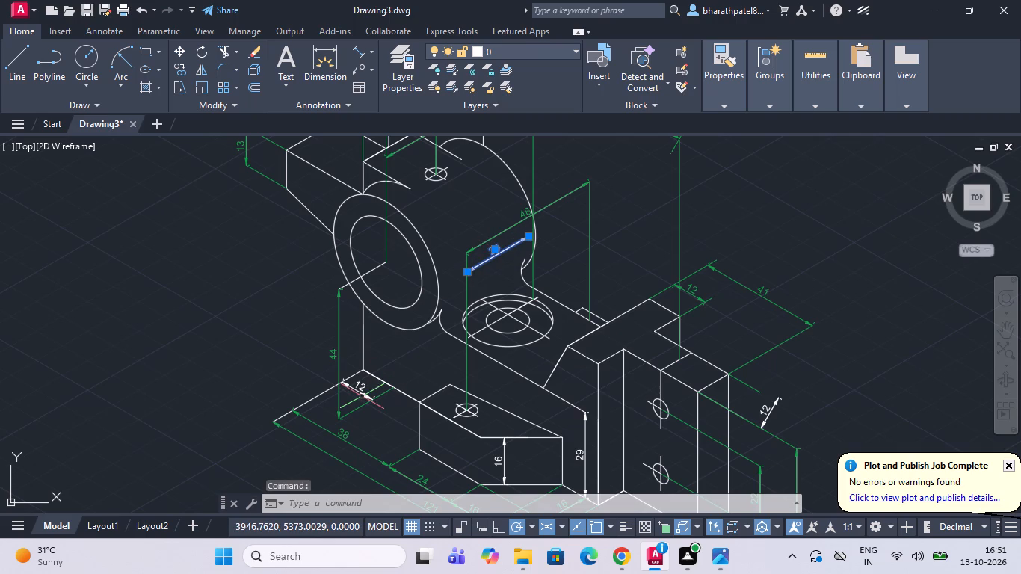
left_click(361, 395)
scroll(413, 367, "down", 2)
scroll(469, 412, "up", 2)
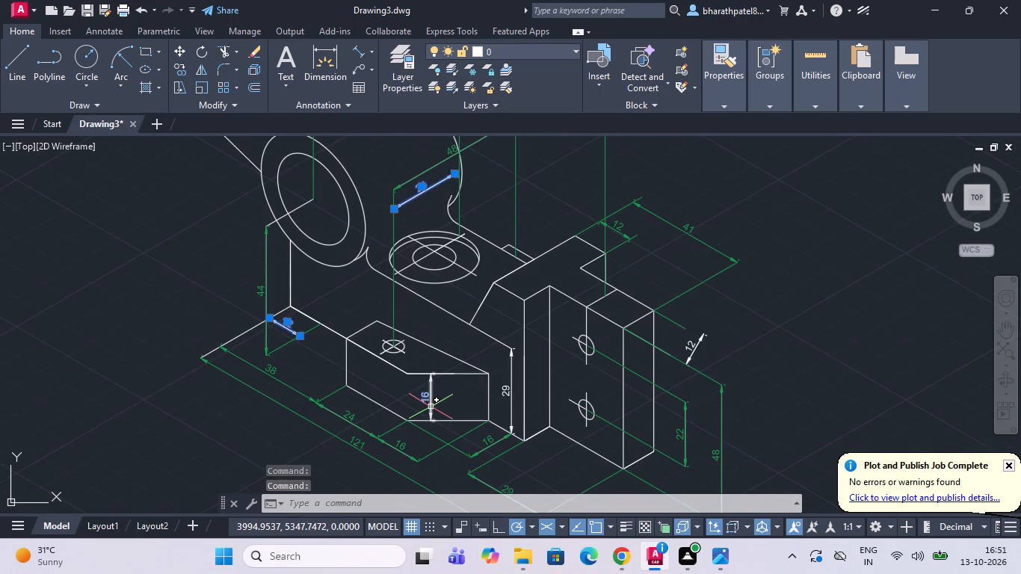
left_click(431, 407)
left_click(509, 390)
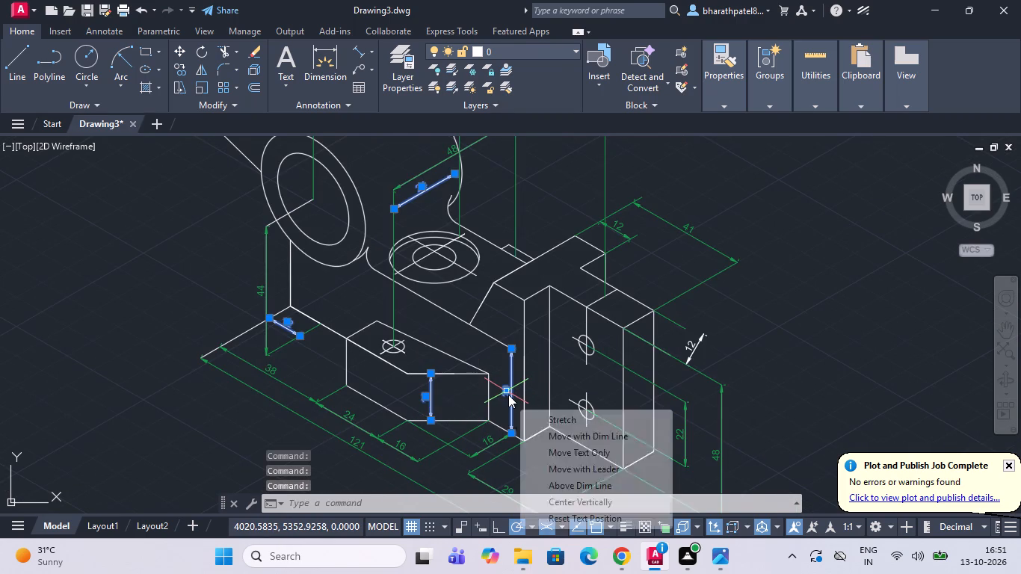
left_click(495, 340)
scroll(501, 380, "down", 1)
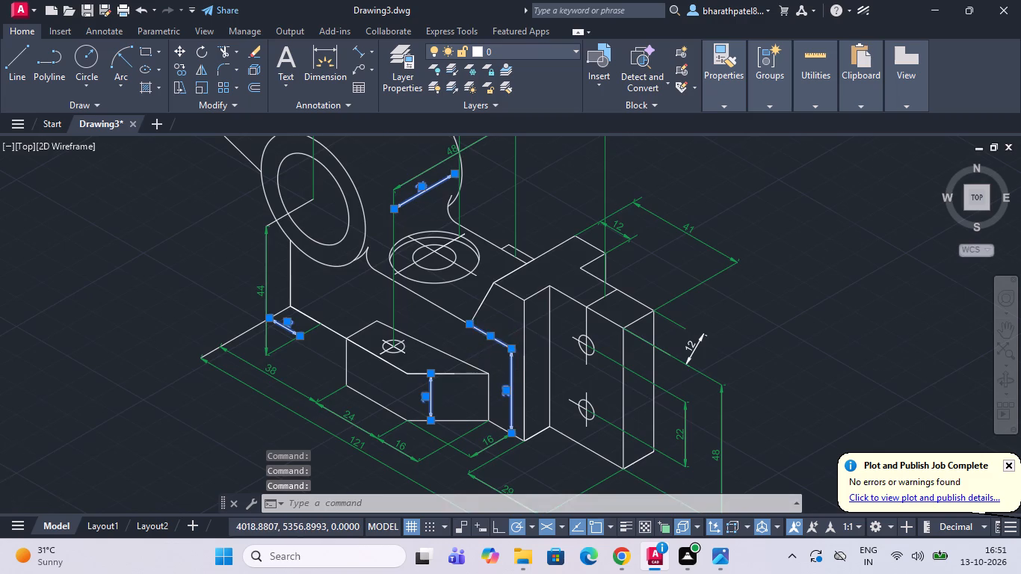
scroll(471, 385, "down", 1)
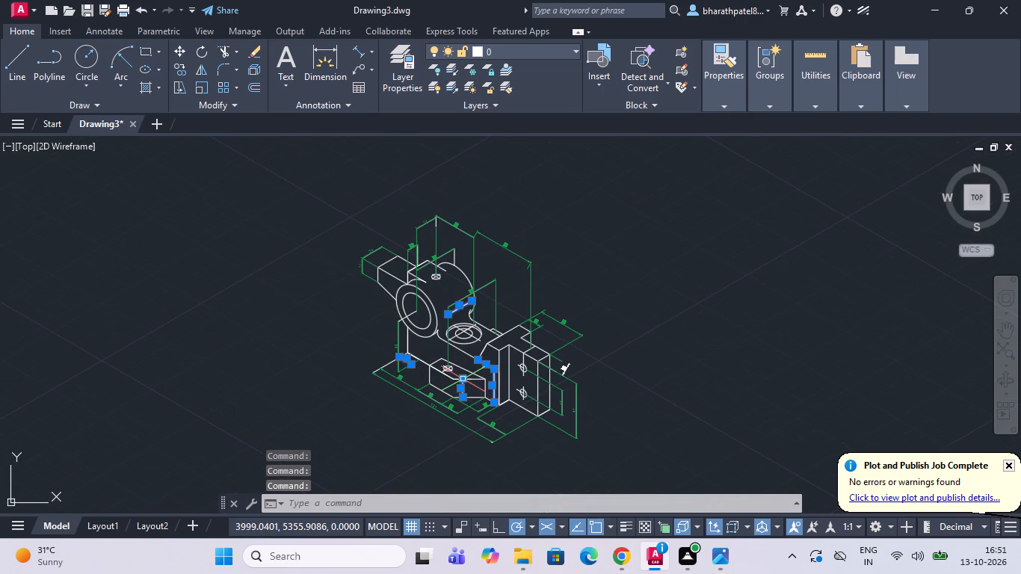
scroll(463, 376, "up", 2)
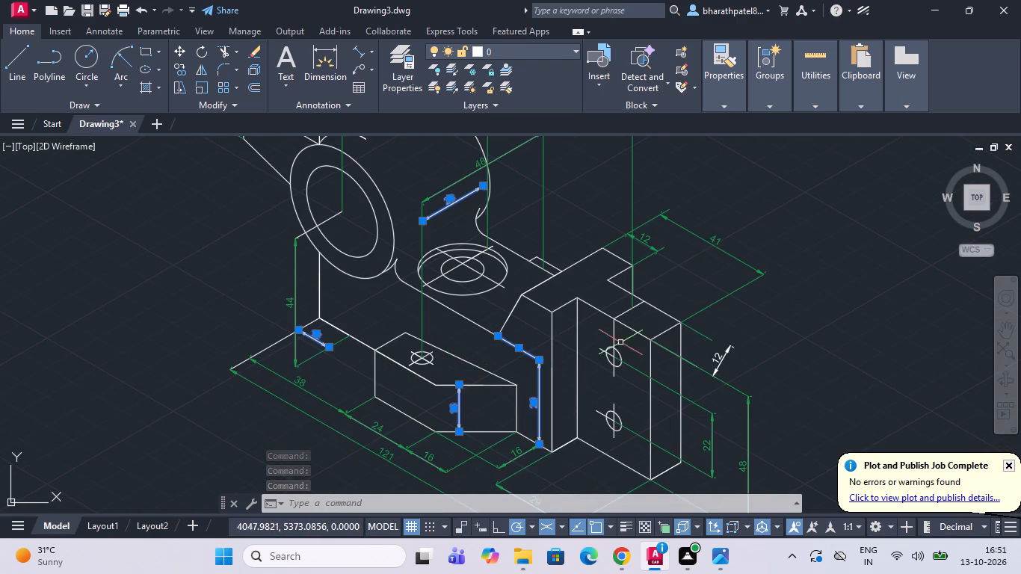
left_click(720, 357)
Add the white extension lines at the far ends of the 38 and 10 dimensions and the 121's base-corner extension line to the selection.
scroll(569, 411, "down", 1)
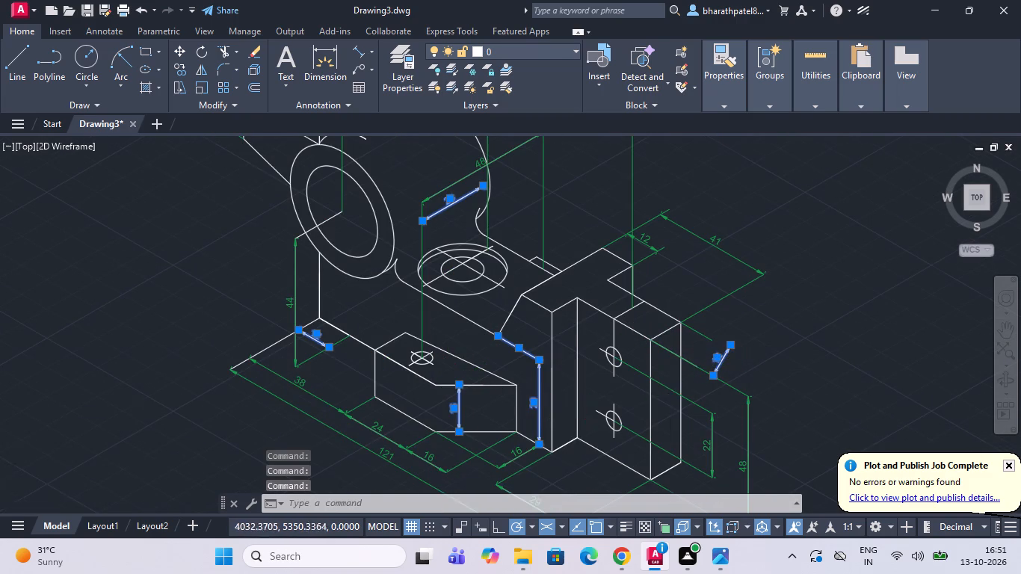
scroll(499, 390, "down", 1)
scroll(481, 280, "up", 1)
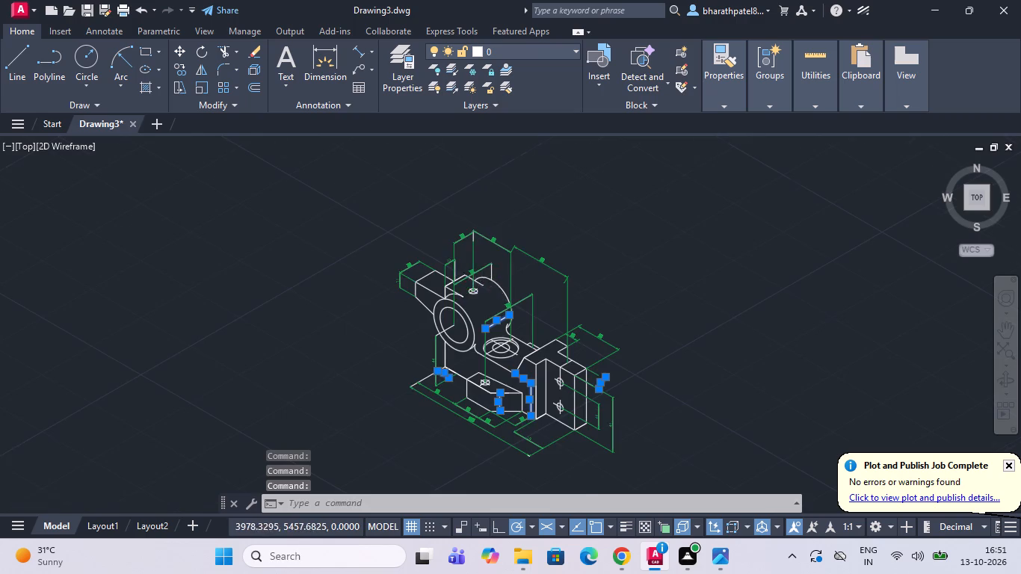
scroll(481, 280, "up", 2)
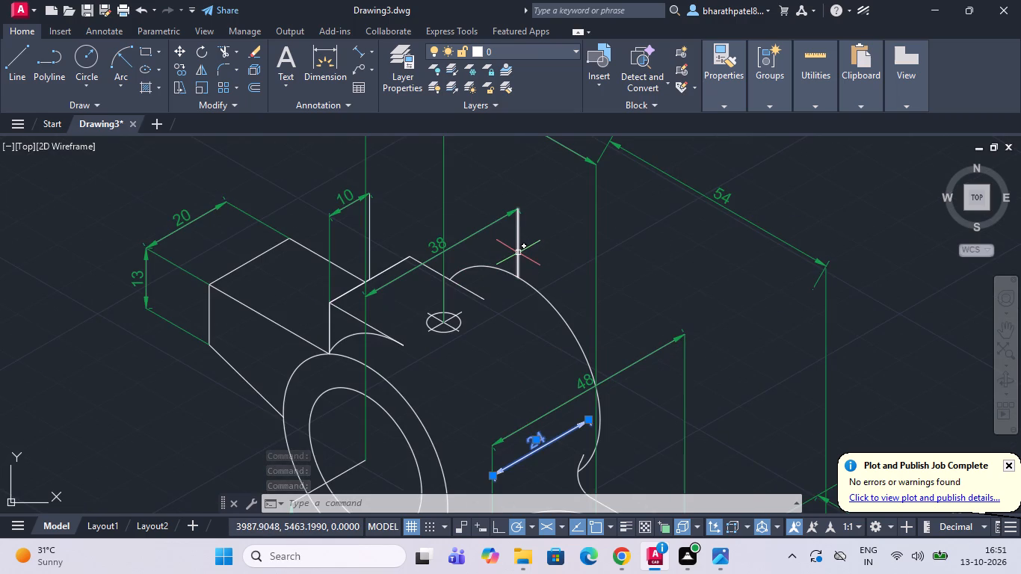
left_click(518, 253)
scroll(365, 217, "up", 2)
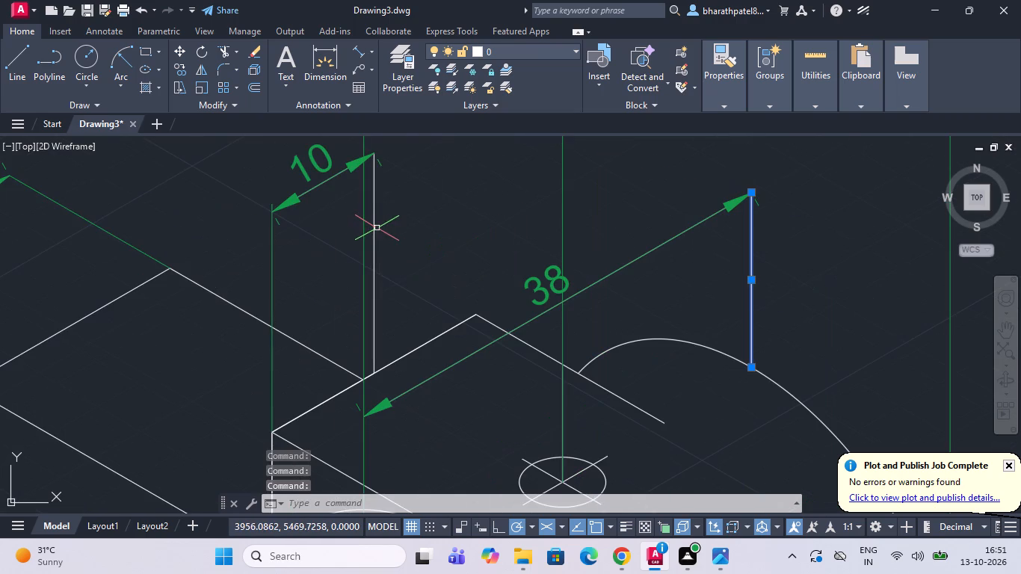
left_click(375, 235)
scroll(400, 229, "down", 2)
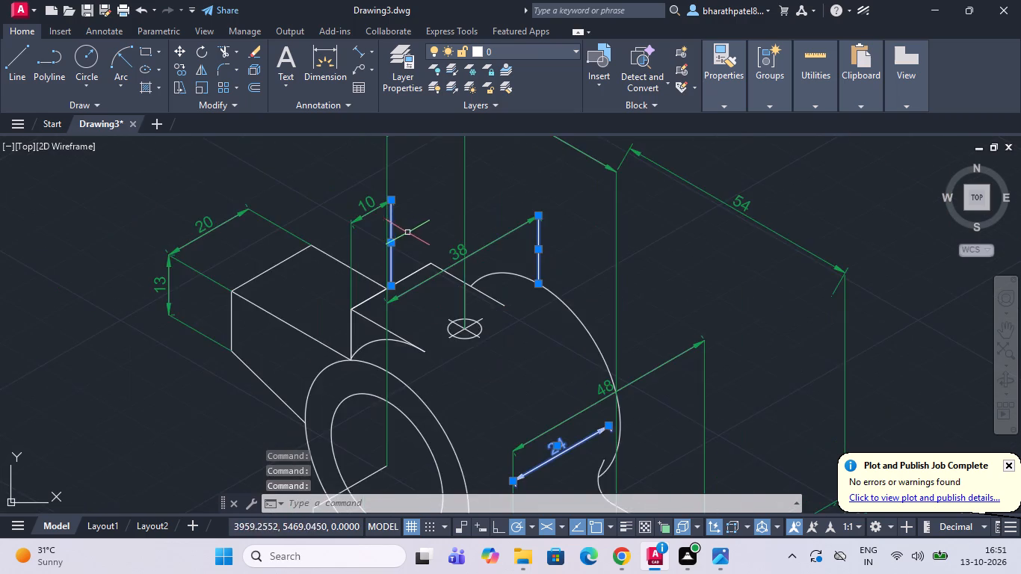
scroll(417, 241, "down", 2)
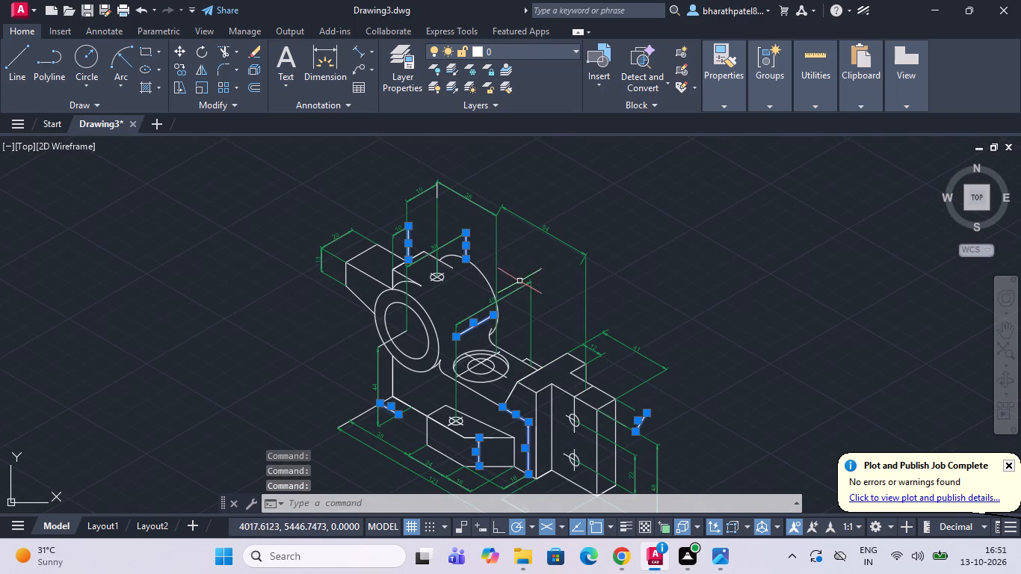
scroll(565, 346, "down", 1)
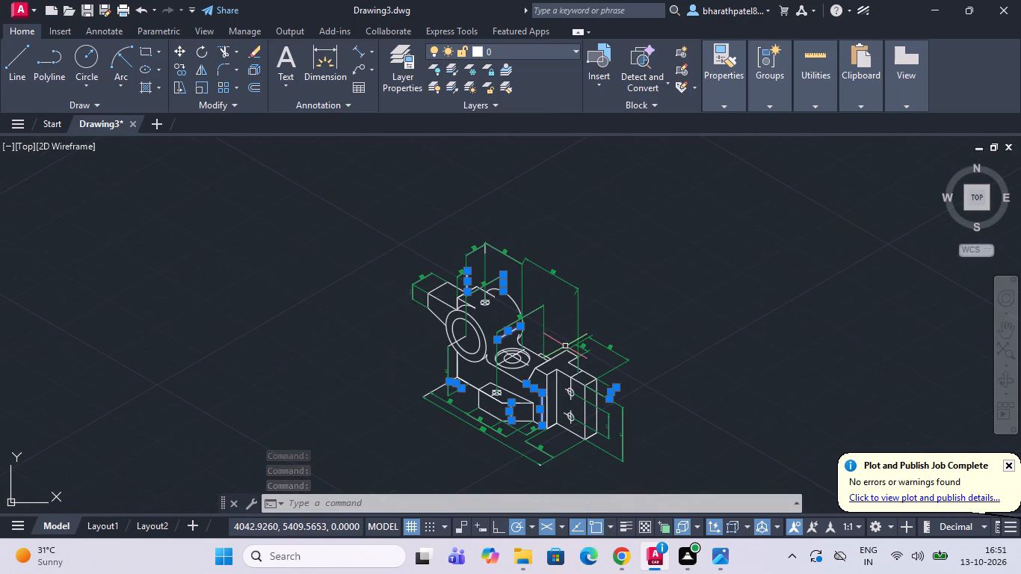
scroll(510, 442, "up", 1)
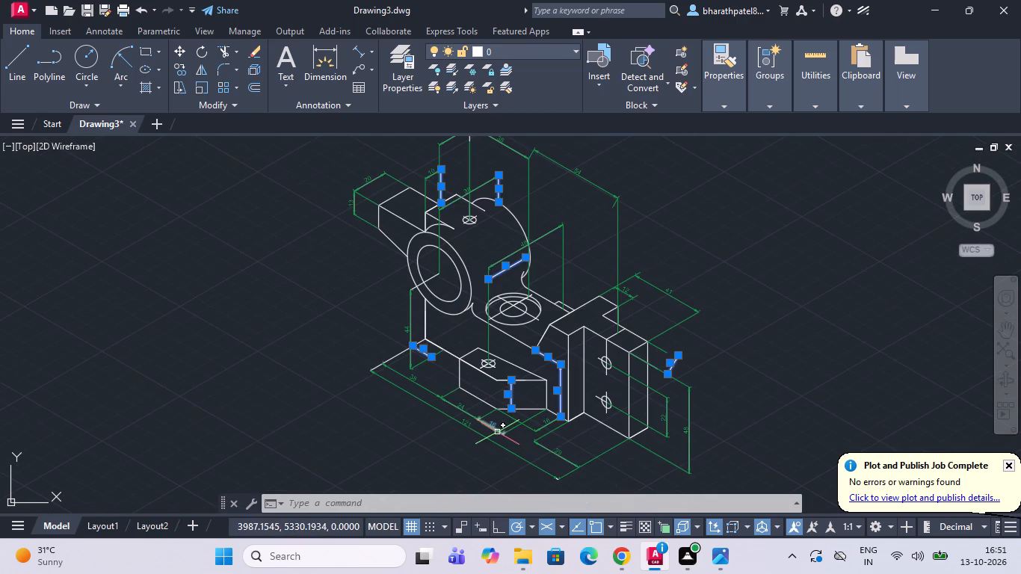
scroll(373, 341, "up", 2)
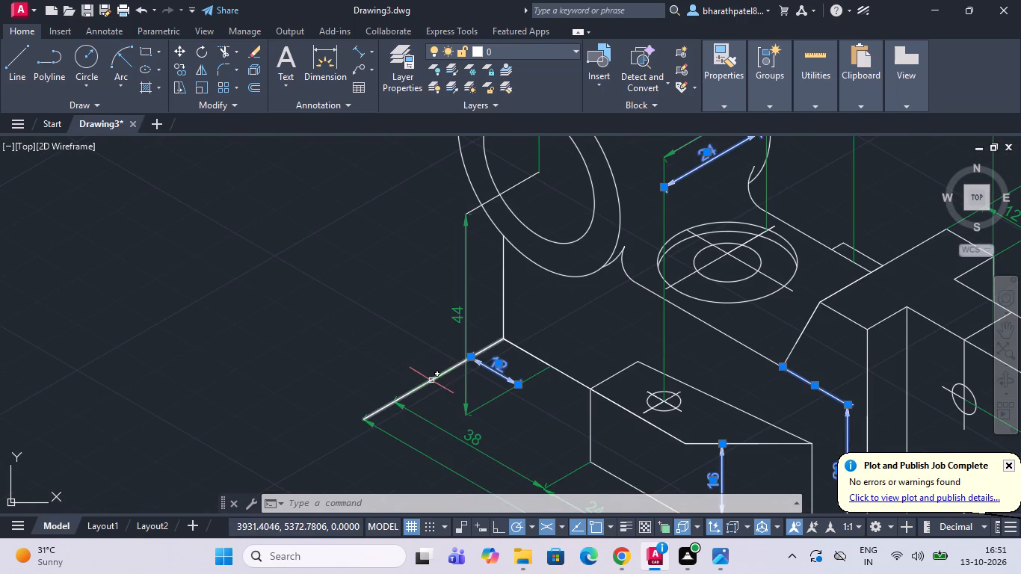
left_click(432, 380)
Set the colour of the selected remaining dimensions and lines to green 19,155,72 and clear the selection.
scroll(426, 378, "down", 3)
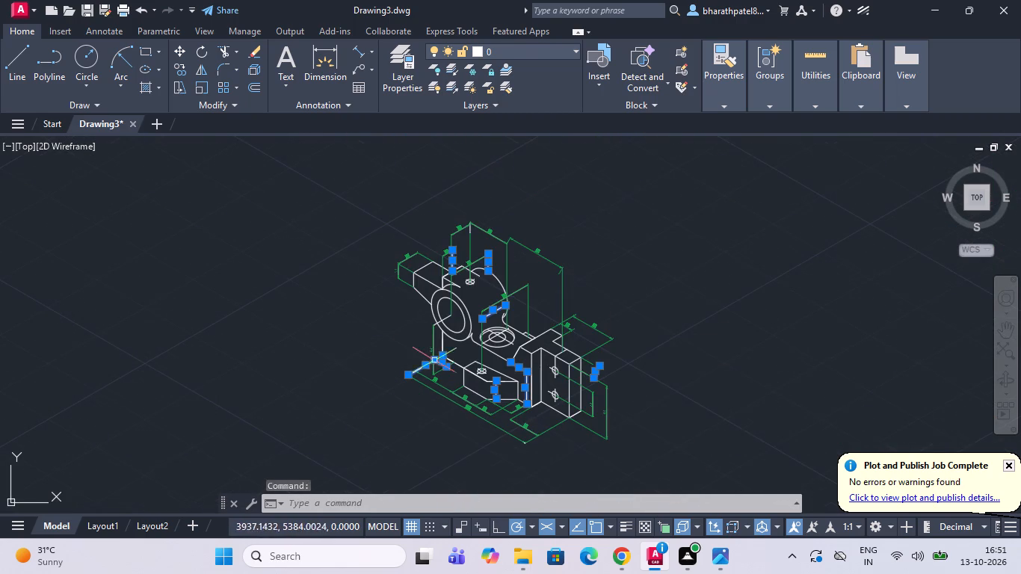
left_click(733, 74)
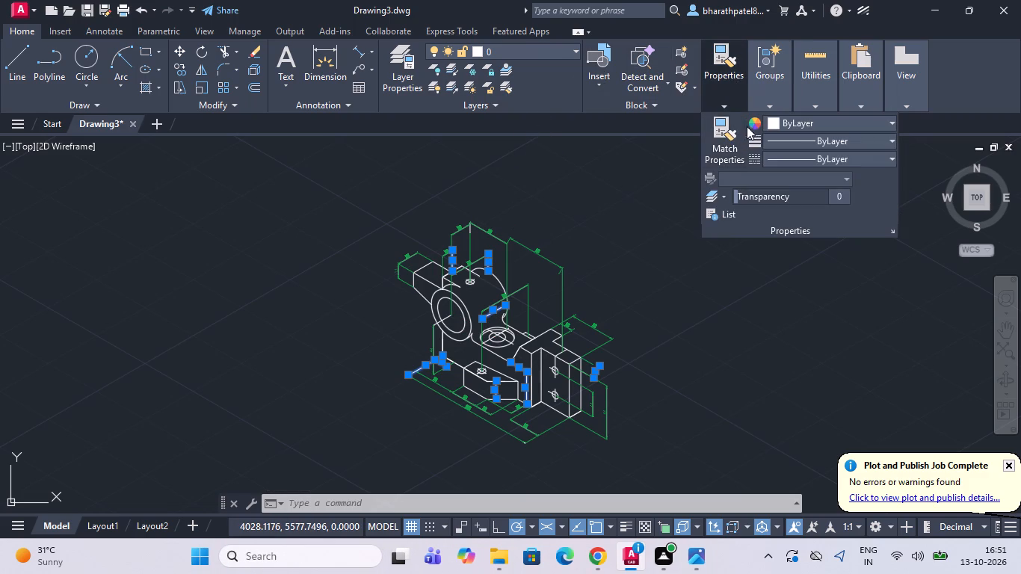
left_click(780, 117)
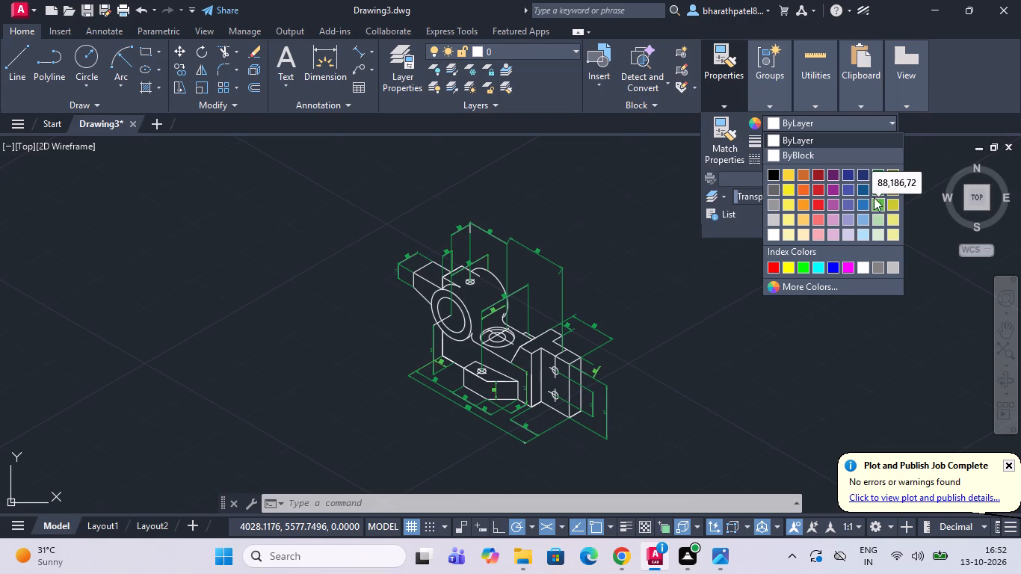
left_click(874, 185)
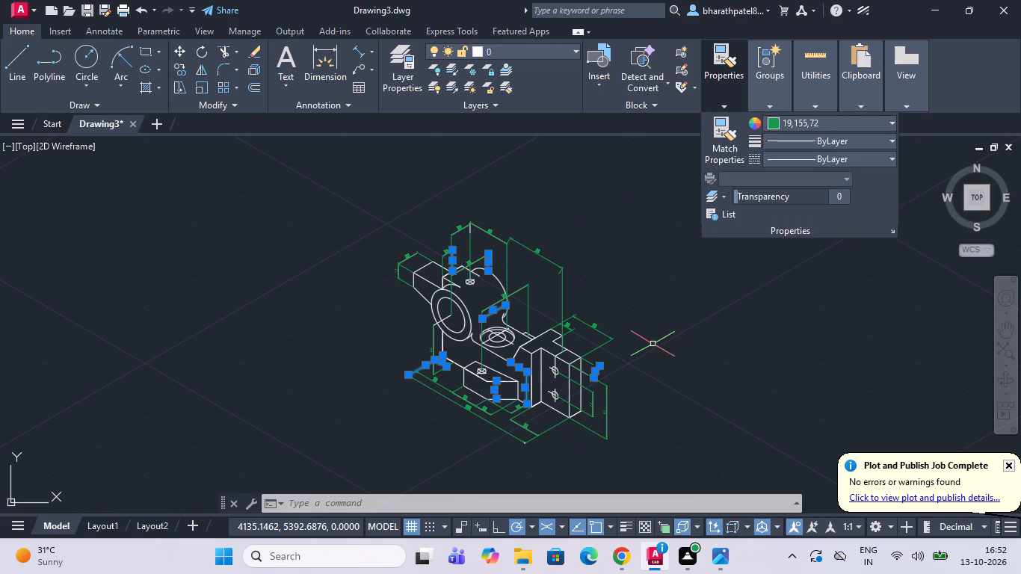
key("Return")
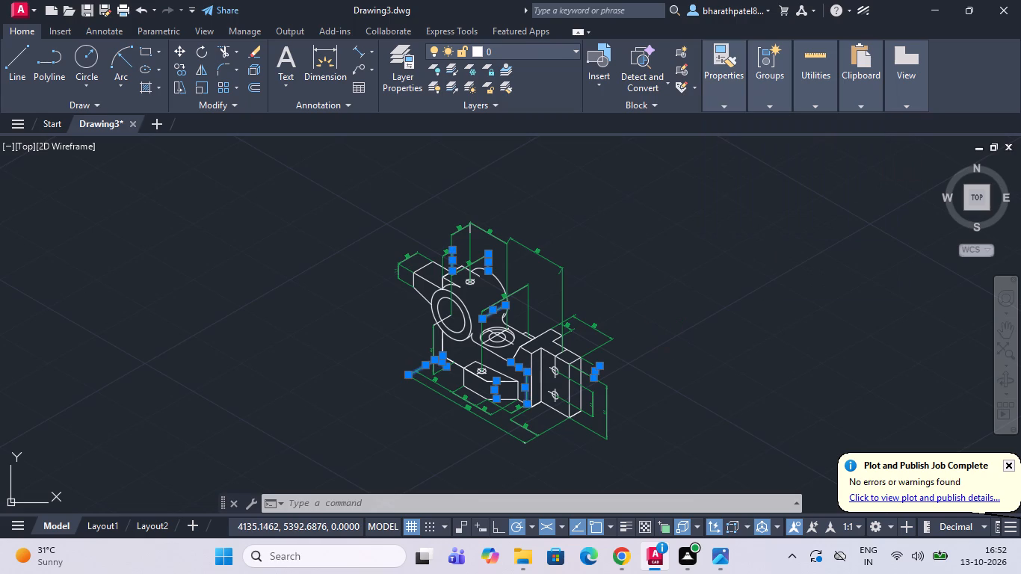
key("Return")
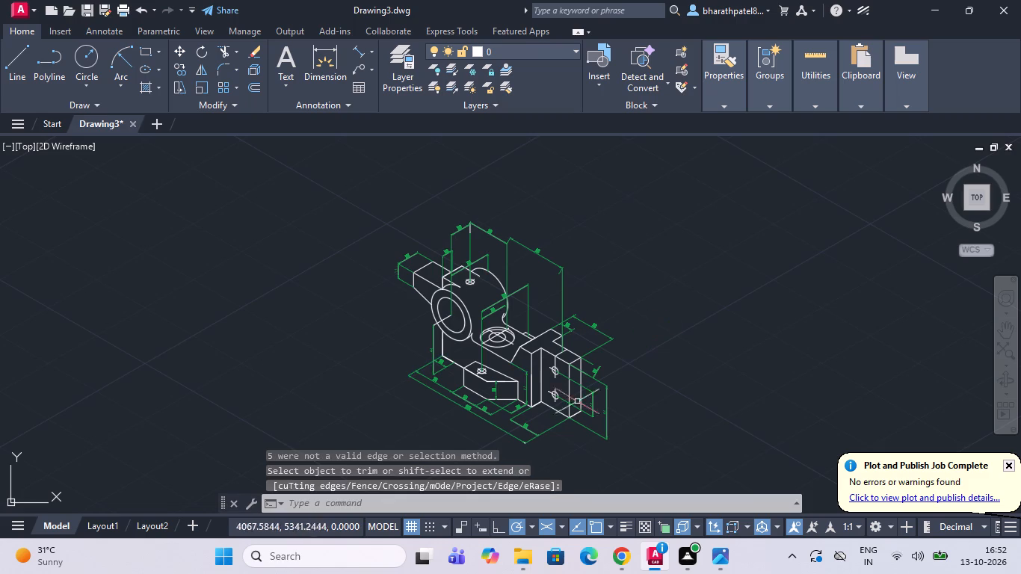
Colour the 44 dimension's line to the ring centre and the end plate's vertical and sloping lines above its upper hole the dimensions' green.
scroll(491, 379, "up", 2)
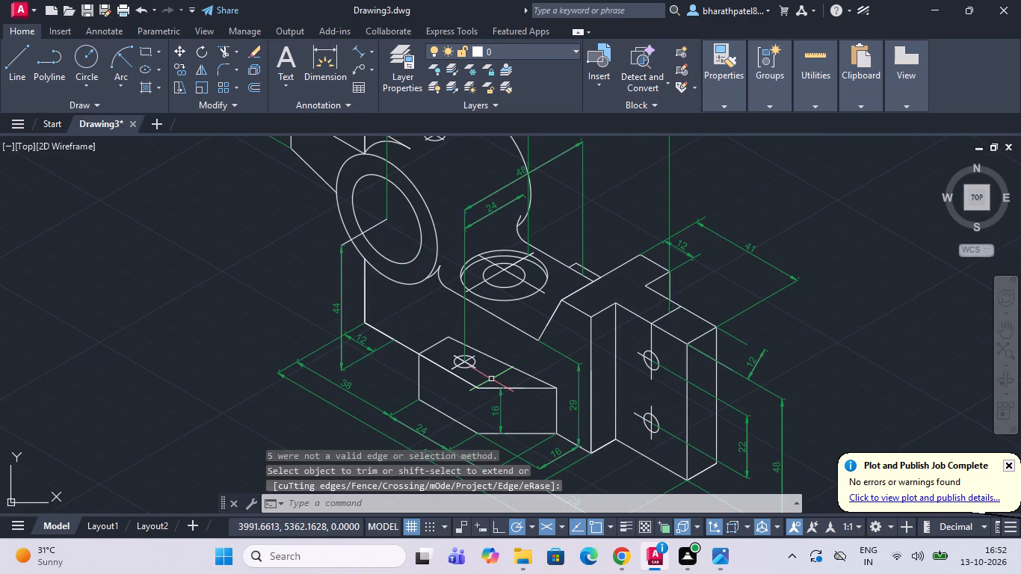
scroll(370, 220, "up", 2)
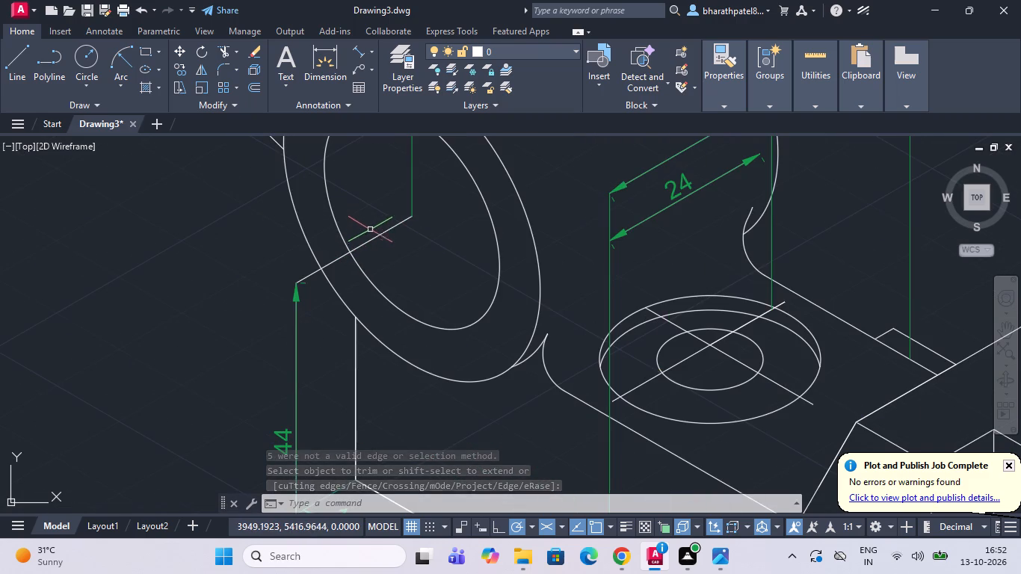
left_click(370, 242)
scroll(374, 246, "down", 3)
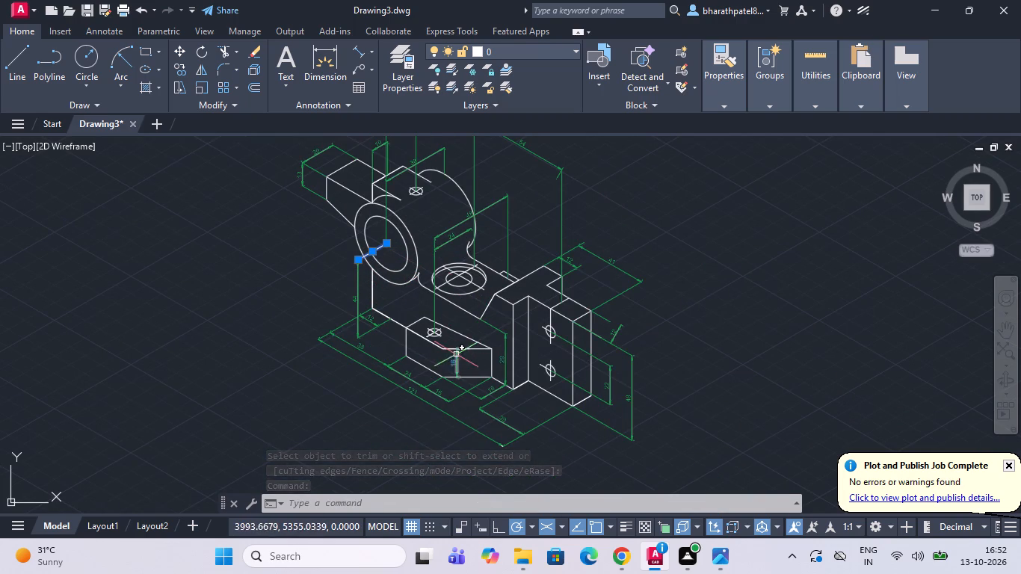
scroll(567, 318, "up", 2)
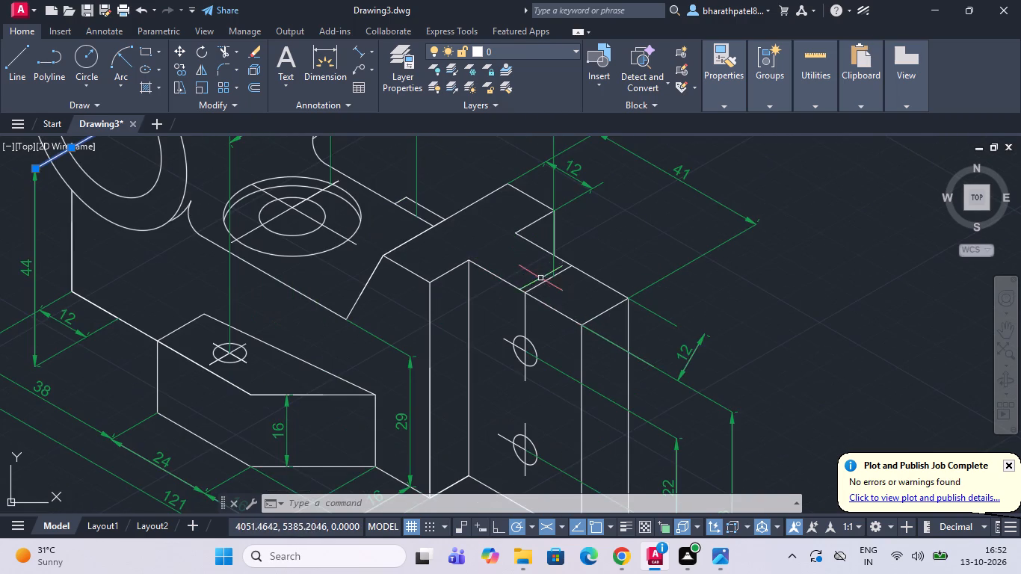
left_click(541, 283)
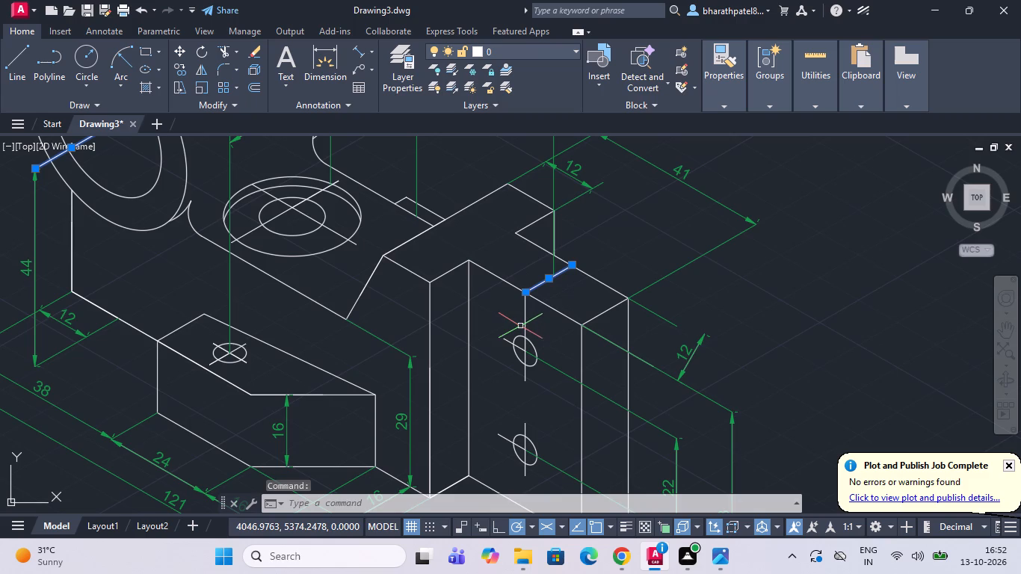
left_click(524, 325)
scroll(525, 323, "down", 1)
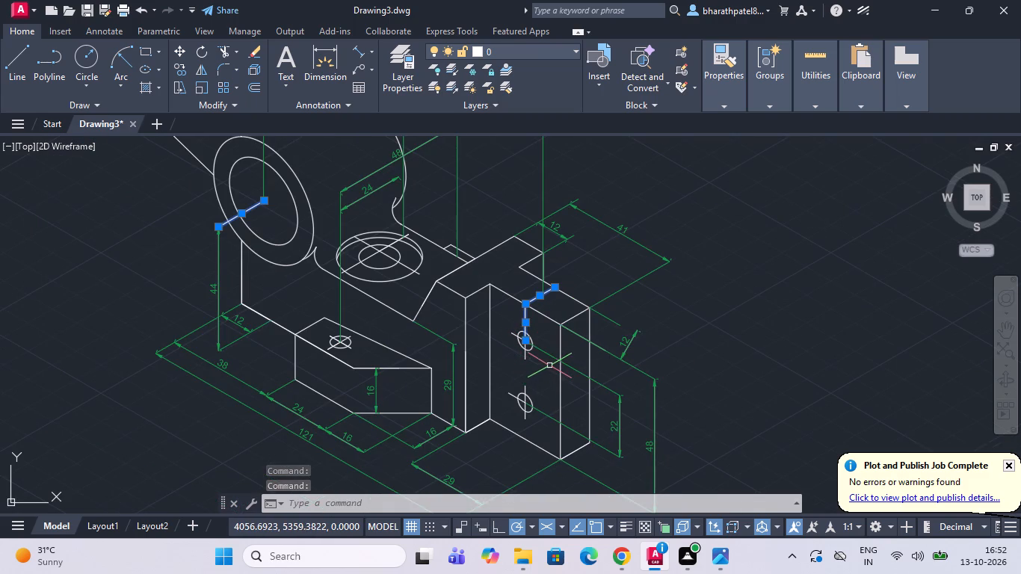
scroll(226, 332, "down", 1)
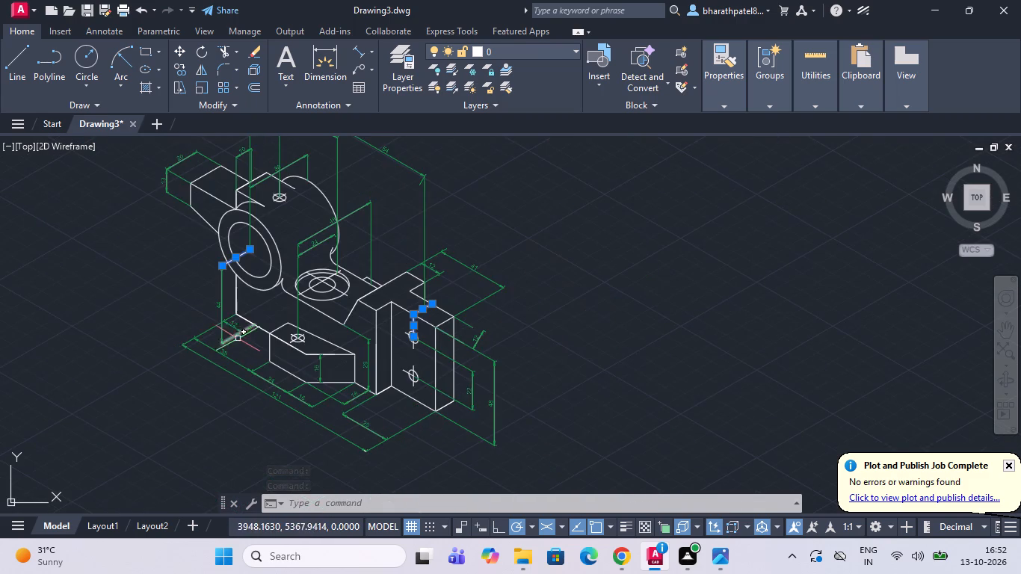
scroll(238, 289, "down", 1)
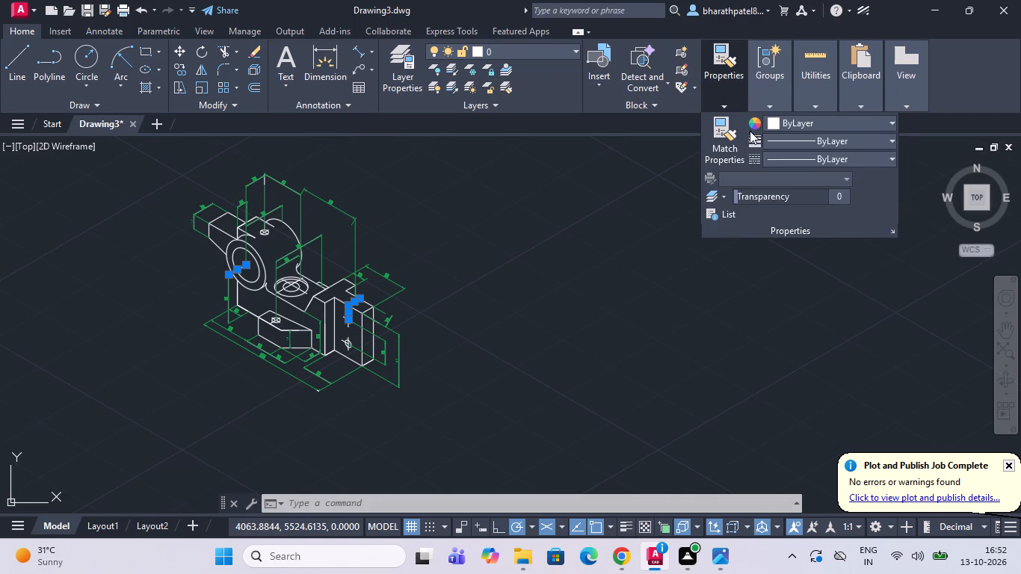
left_click(777, 119)
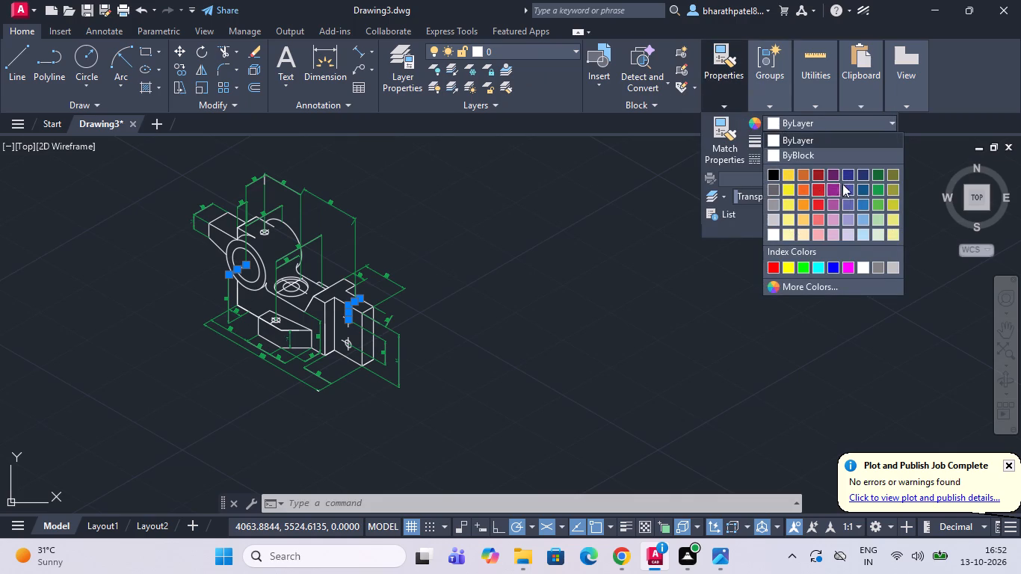
left_click(879, 188)
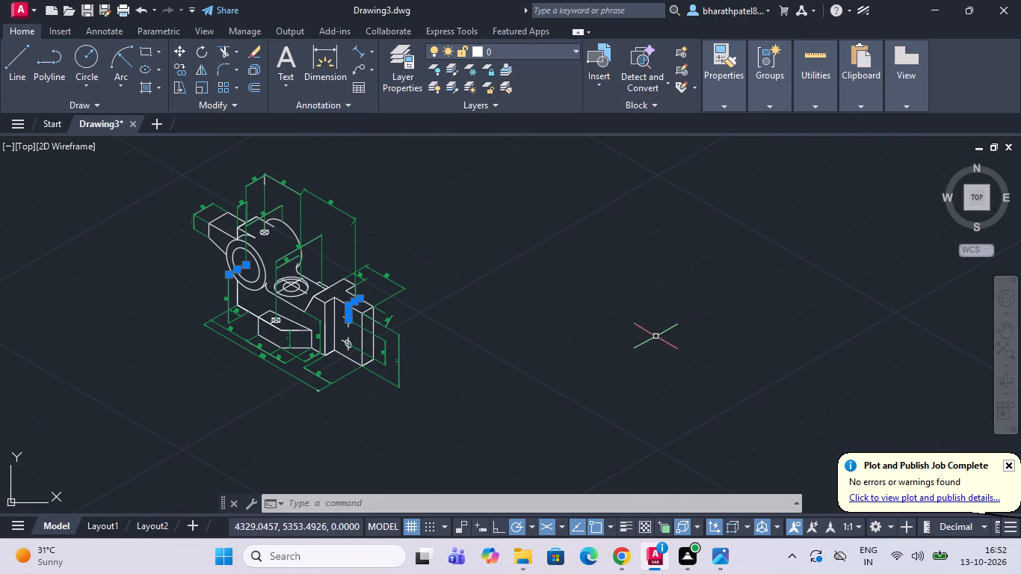
key("Return")
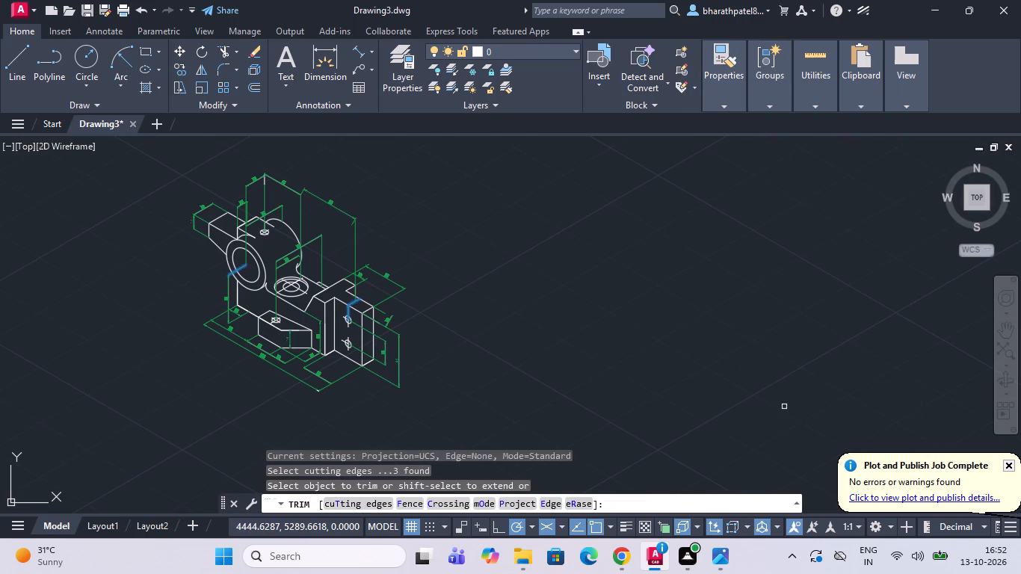
key("Return")
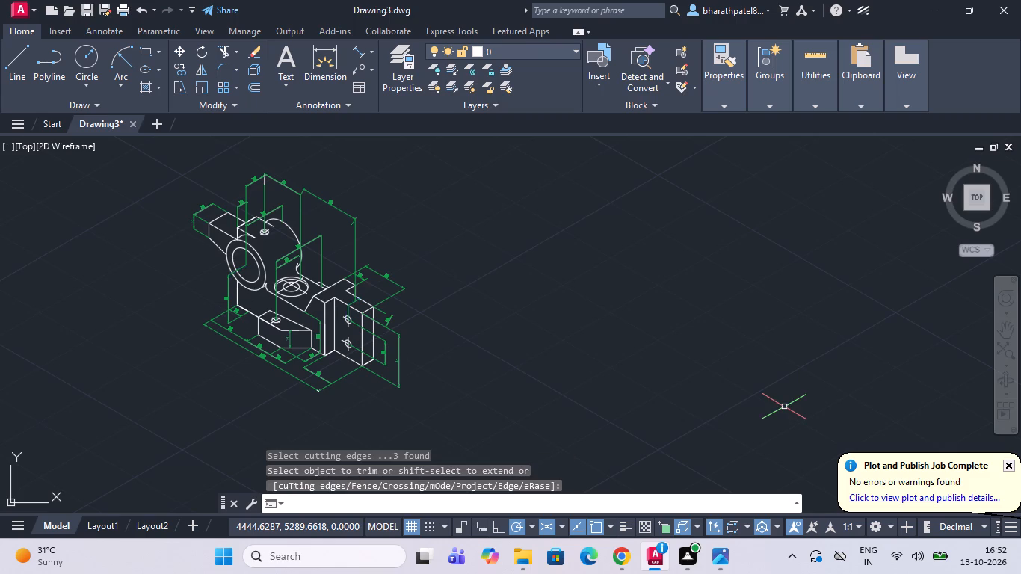
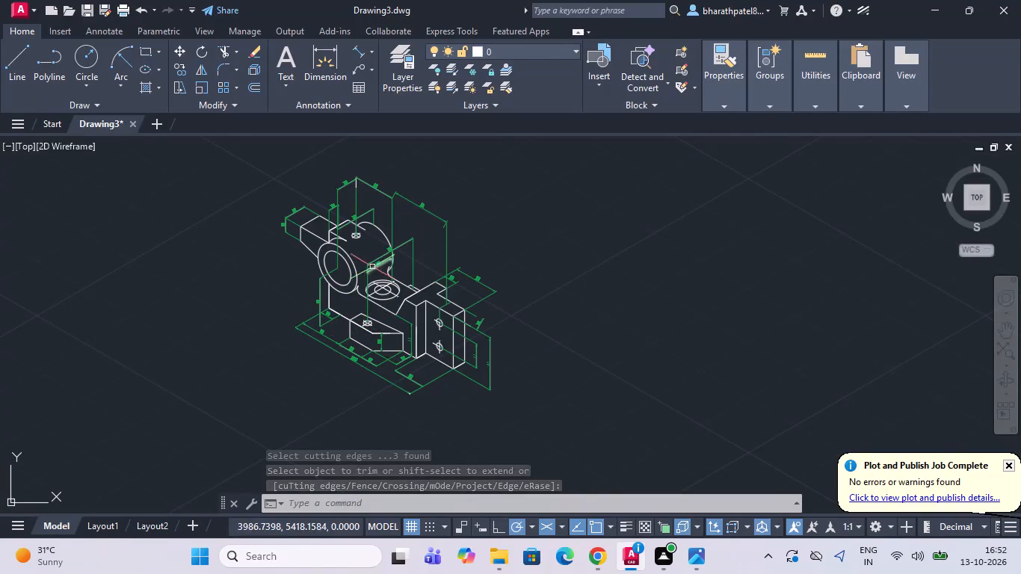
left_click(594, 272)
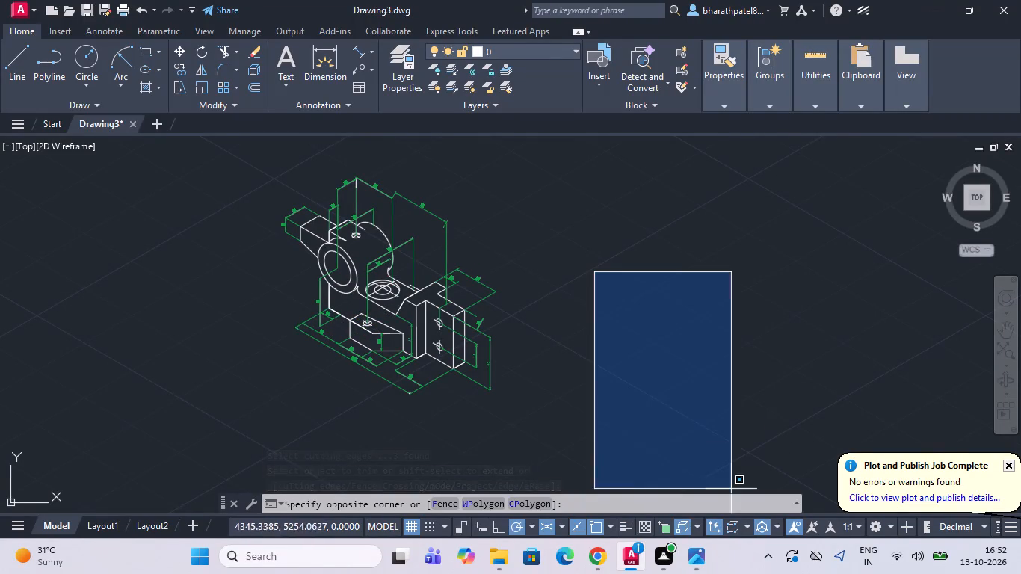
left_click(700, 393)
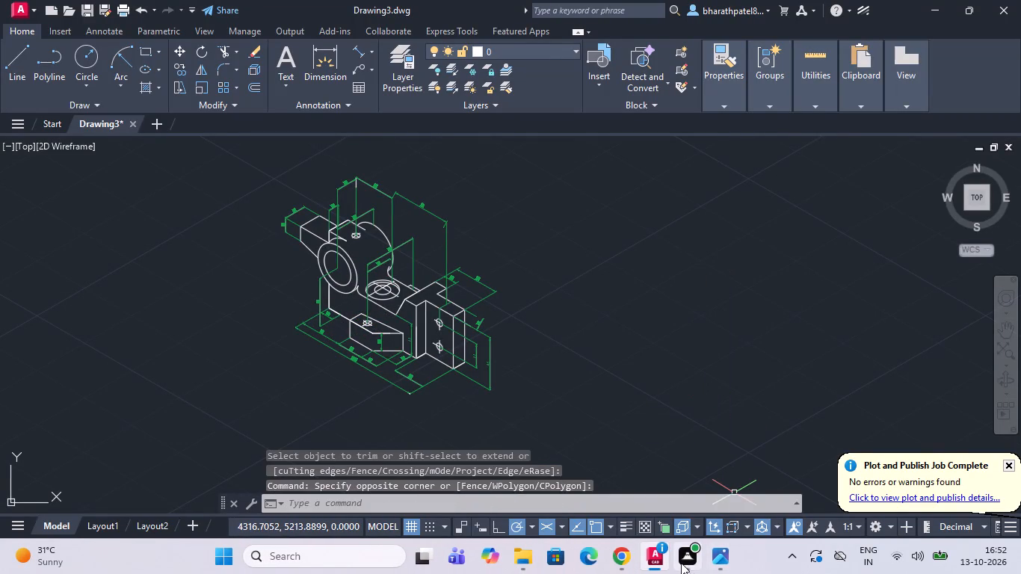
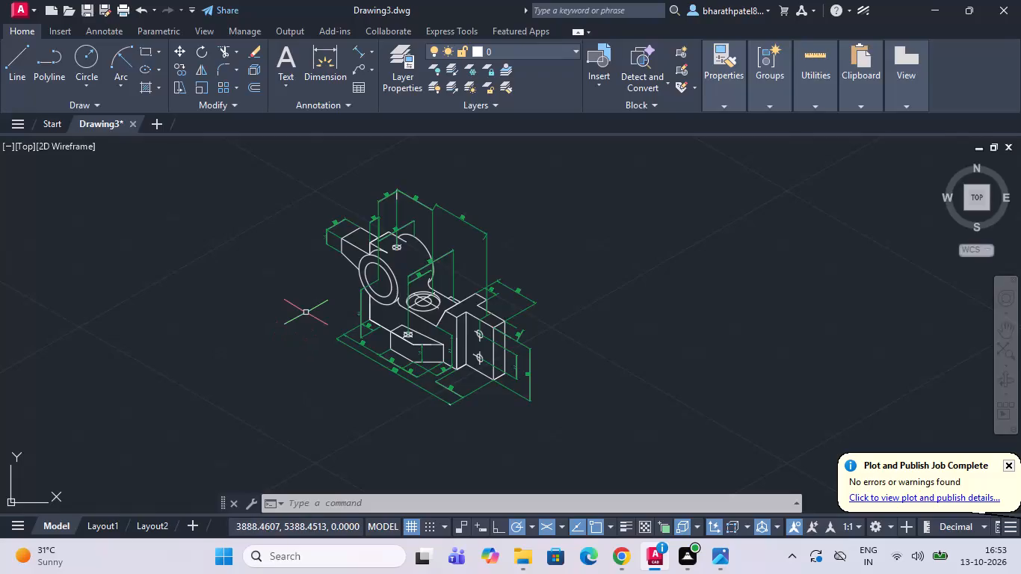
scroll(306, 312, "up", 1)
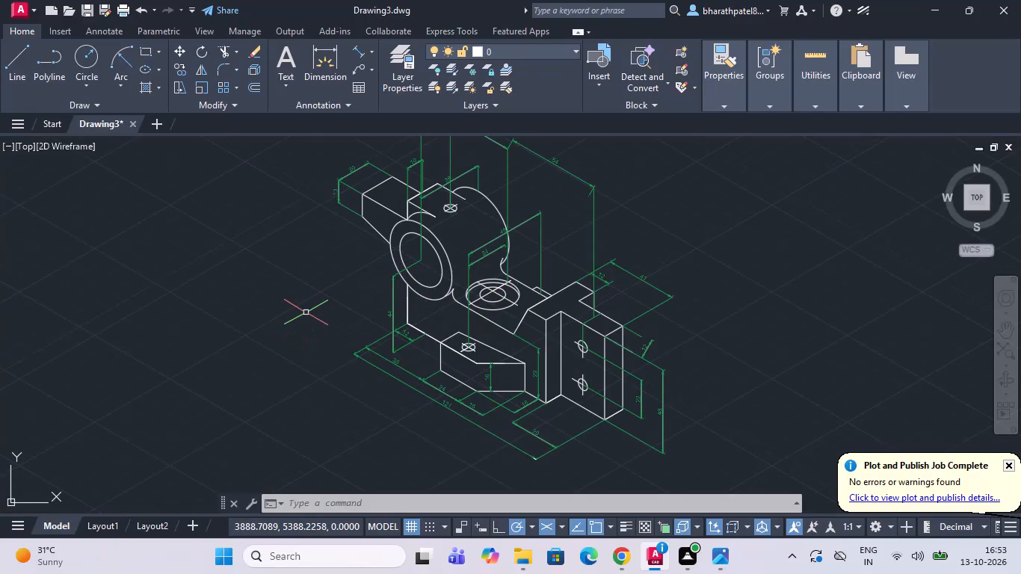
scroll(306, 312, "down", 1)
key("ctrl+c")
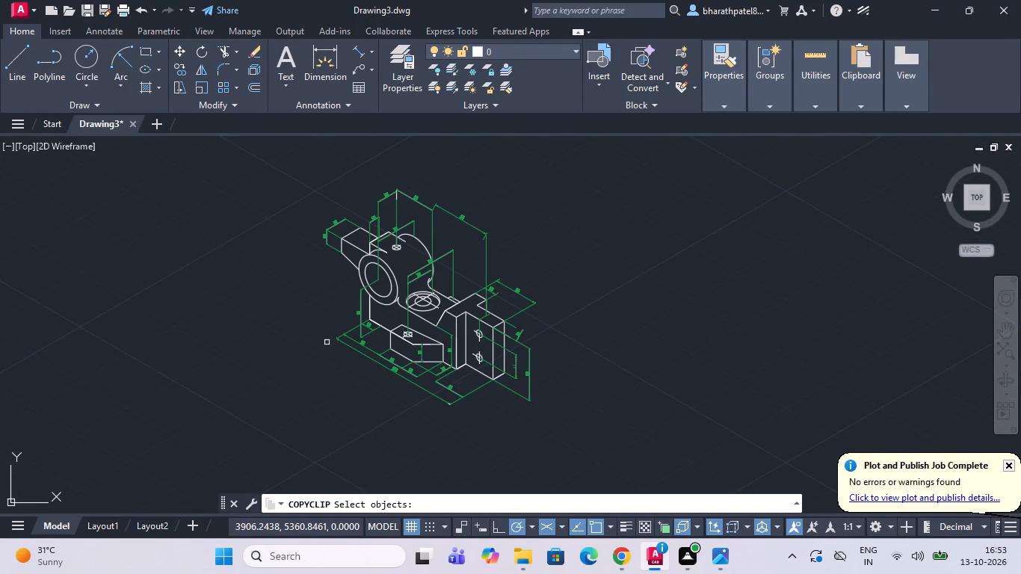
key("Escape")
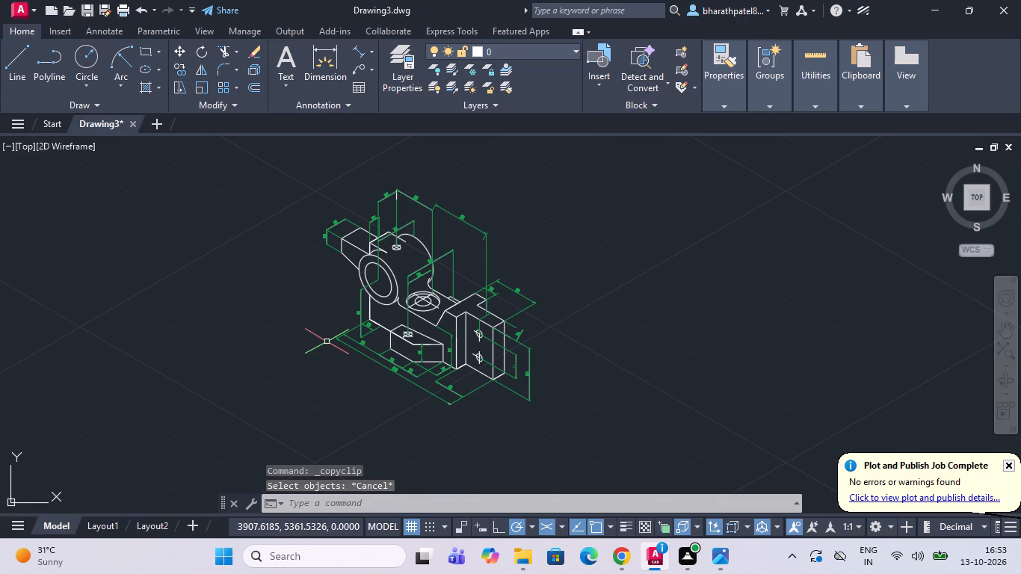
Save the drawing in the Documents folder under the name Pivot Bearing as an AutoCAD 2018 drawing.
key("ctrl+s")
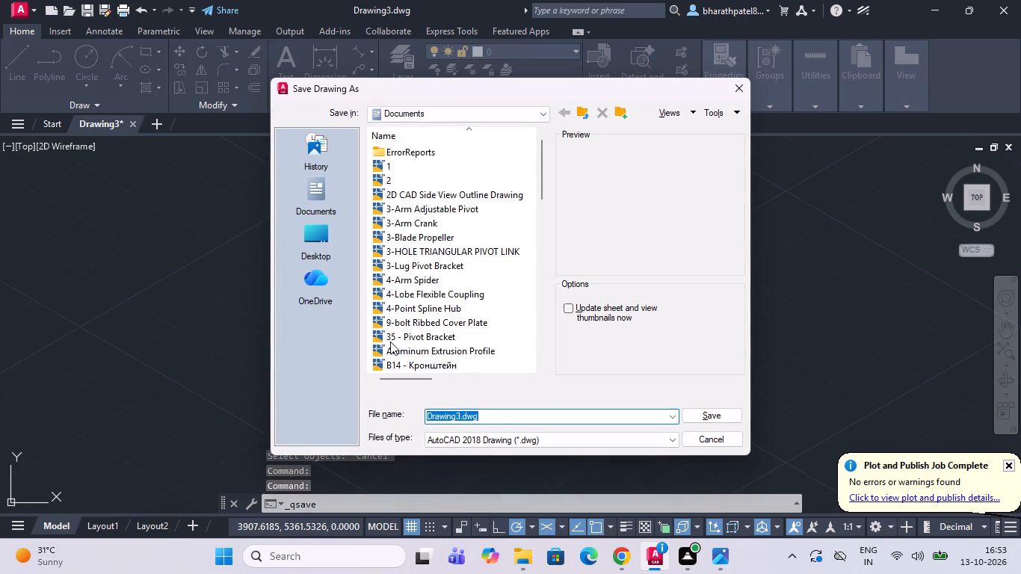
left_click_drag(496, 412, 392, 416)
key("ctrl+v")
left_click(700, 418)
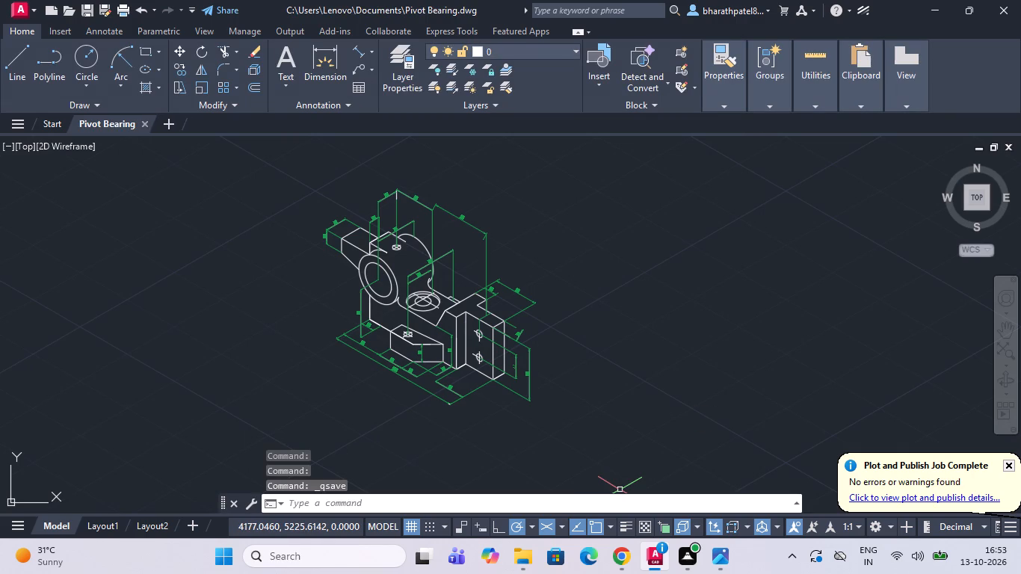
Turn off command-history logging with the LOGFILEOFF command.
left_click(560, 503)
type("log")
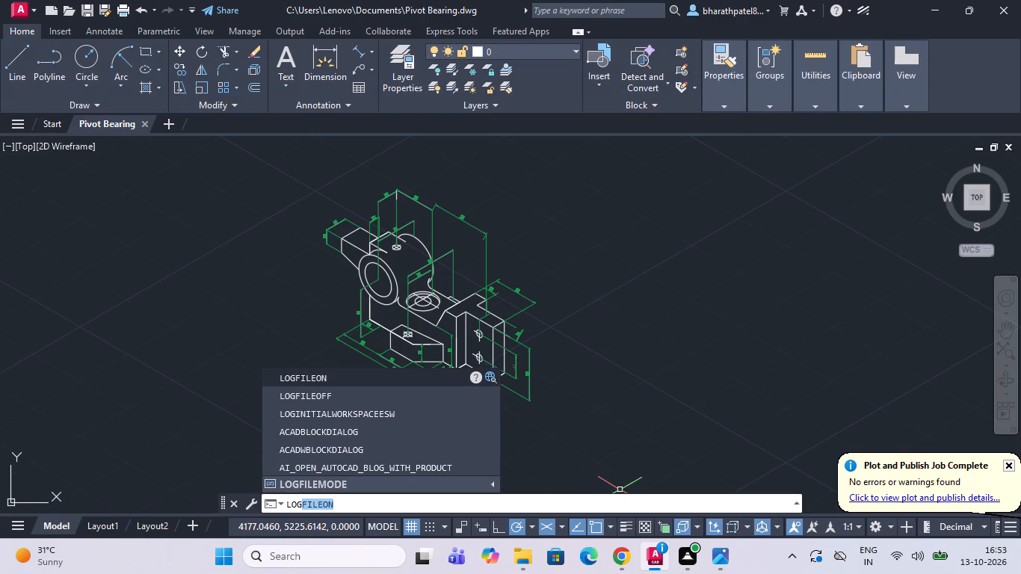
key("Down")
key("Return")
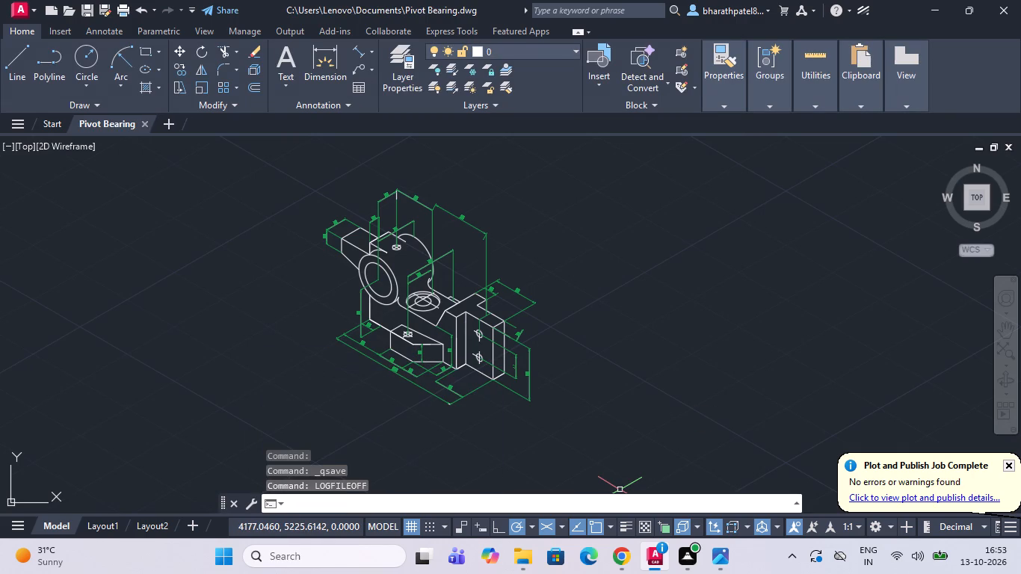
Set up the plot with landscape orientation, the DWG To PDF.pc3 plotter and ISO full bleed A4 (297.00 x 210.00 MM) paper.
key("ctrl+p")
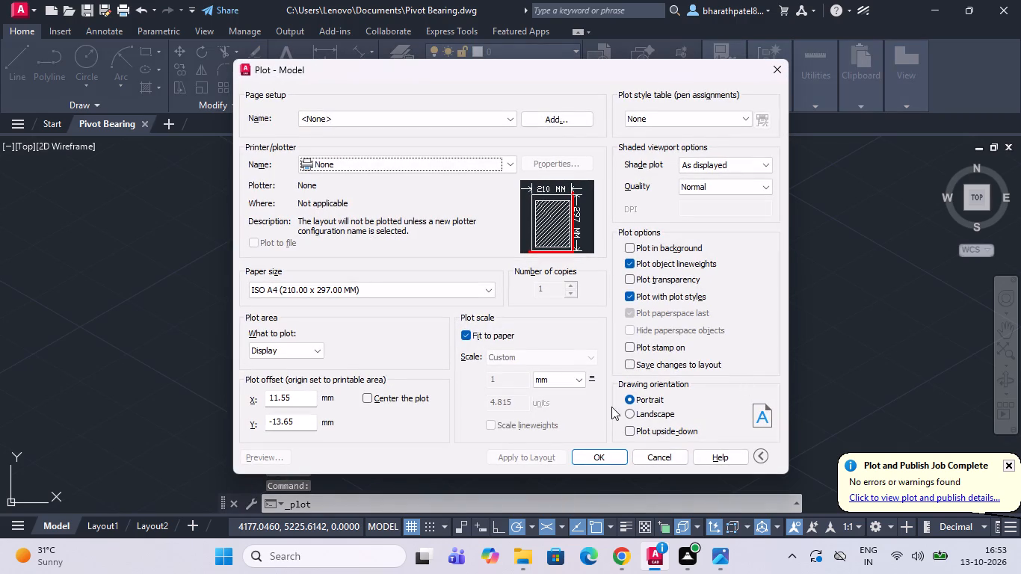
left_click(628, 413)
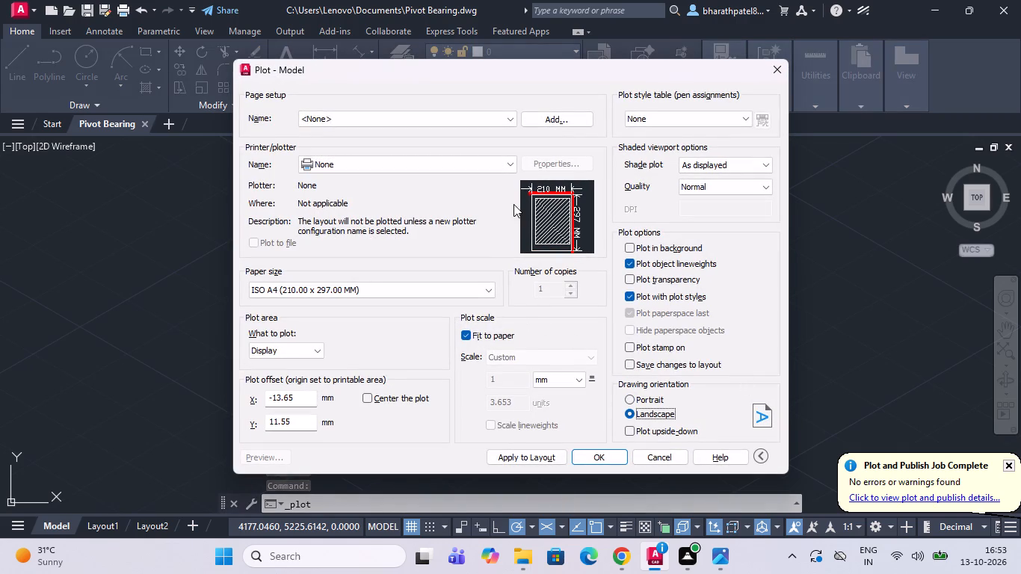
left_click(509, 162)
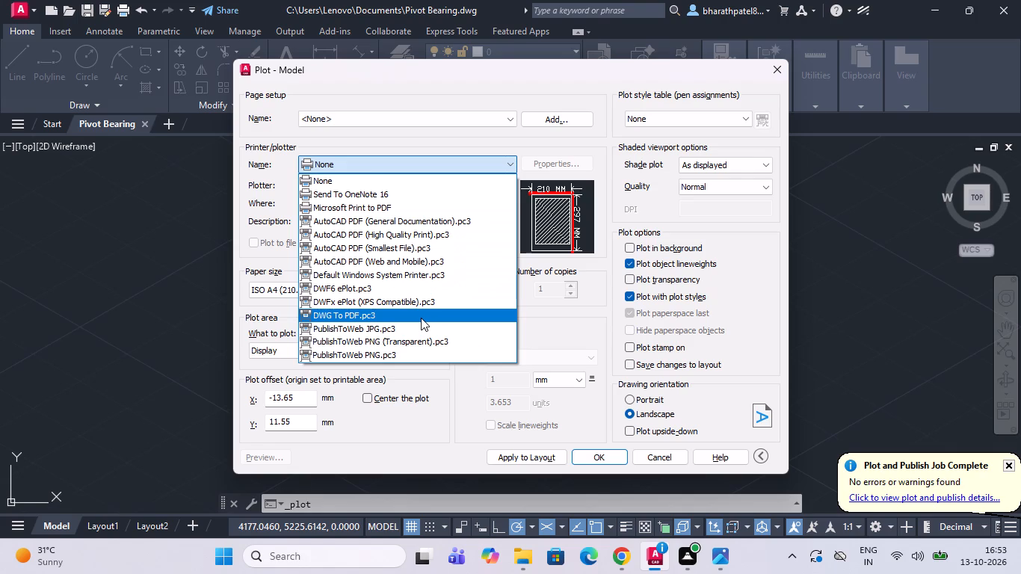
left_click(421, 318)
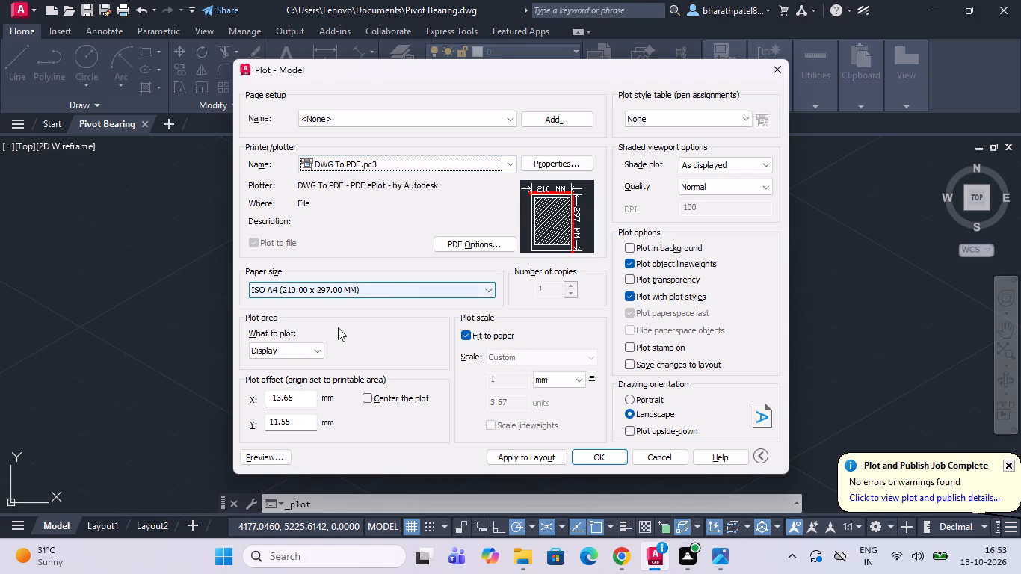
left_click(406, 288)
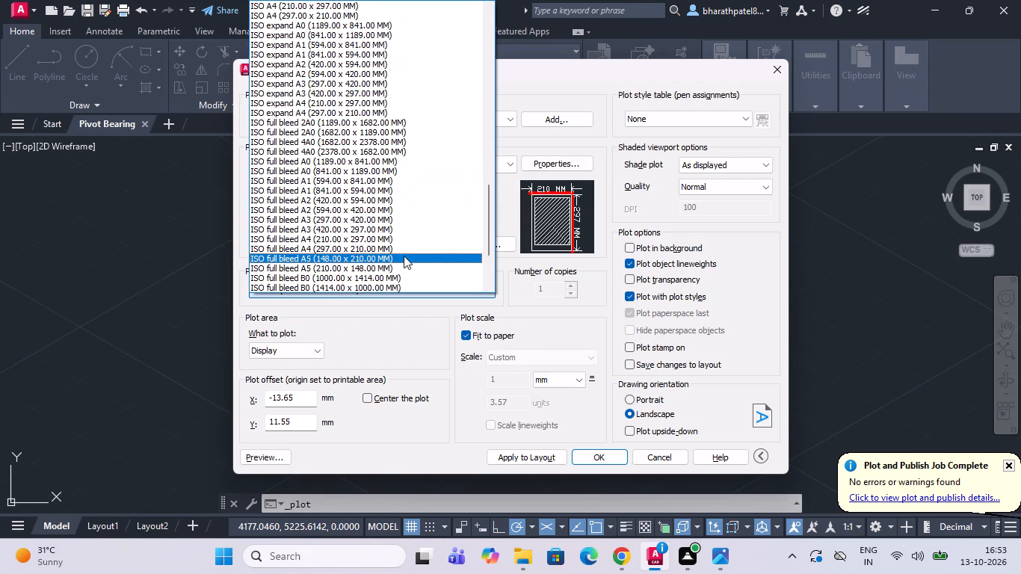
left_click(404, 249)
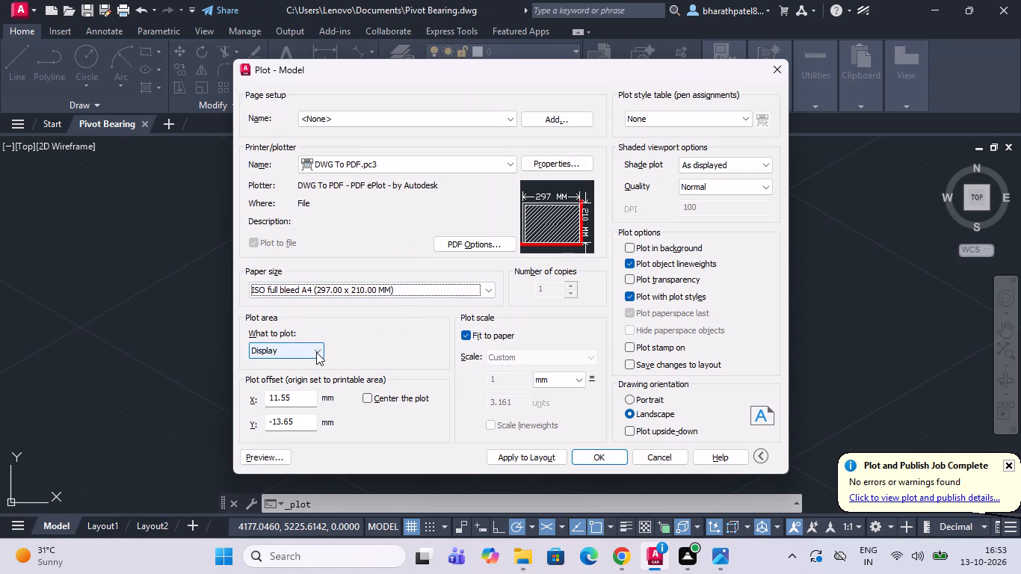
Define the plot area as a window enclosing the whole bracket and all its dimensions.
left_click(316, 352)
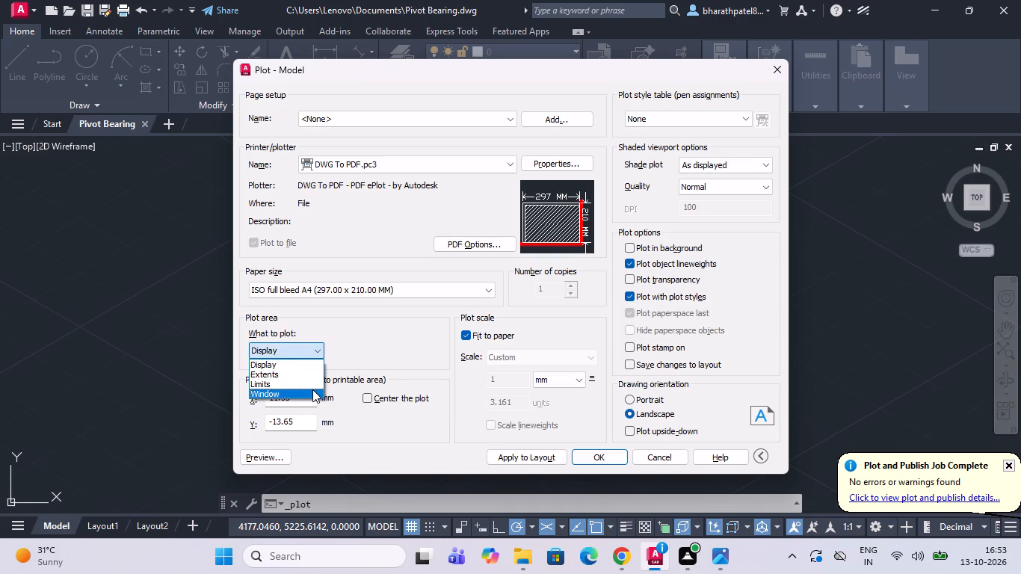
left_click(312, 389)
left_click_drag(303, 154, 293, 208)
left_click(559, 439)
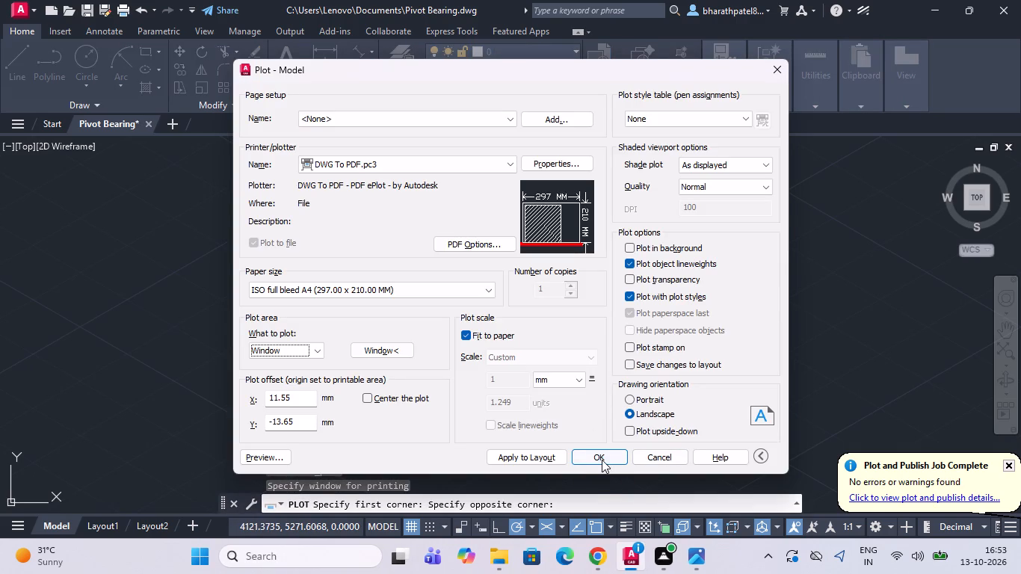
Plot the drawing to the Documents folder as Pivot Bearing-Model.pdf and look over the resulting page.
left_click(602, 460)
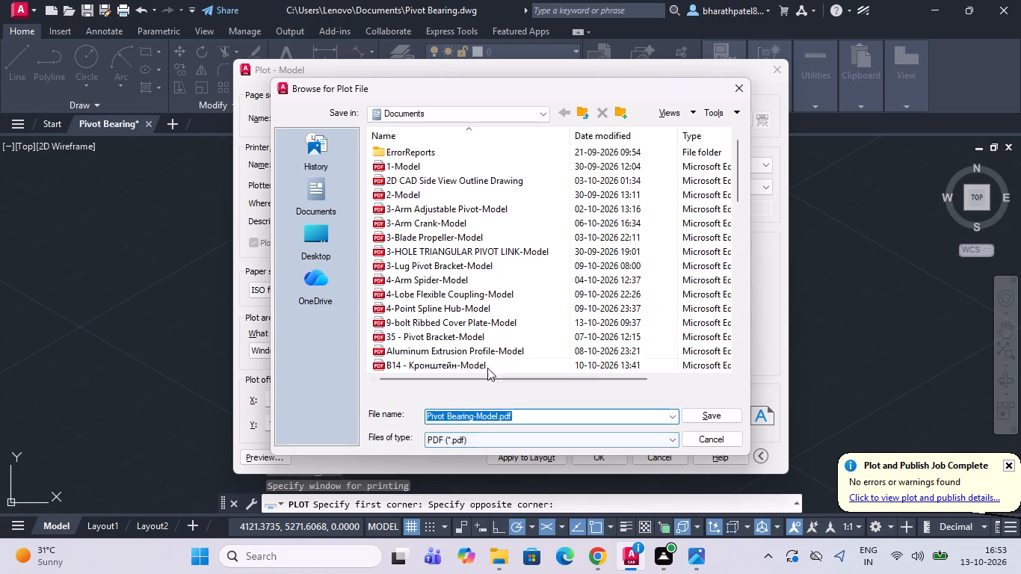
left_click(712, 415)
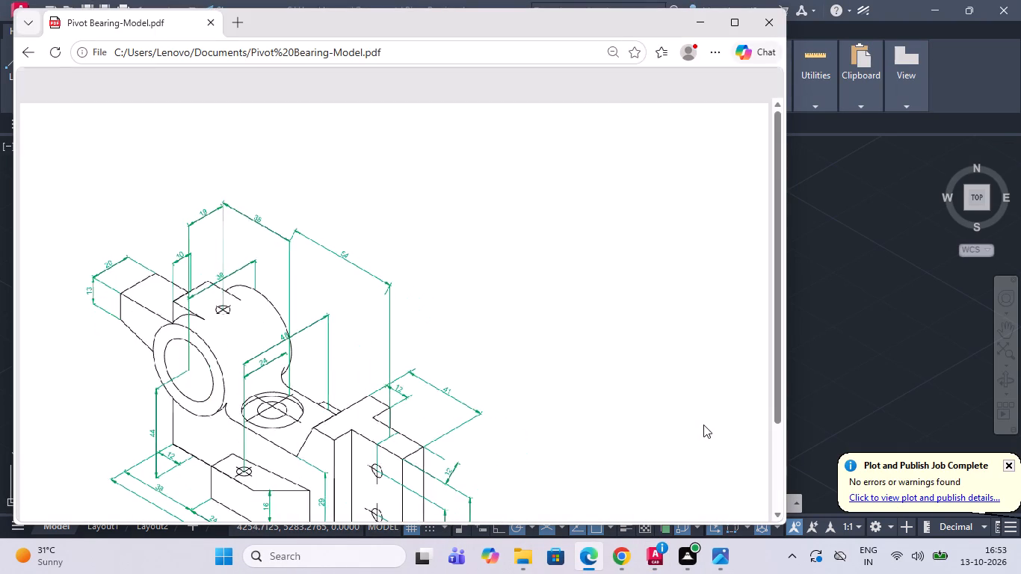
scroll(683, 395, "down", 3)
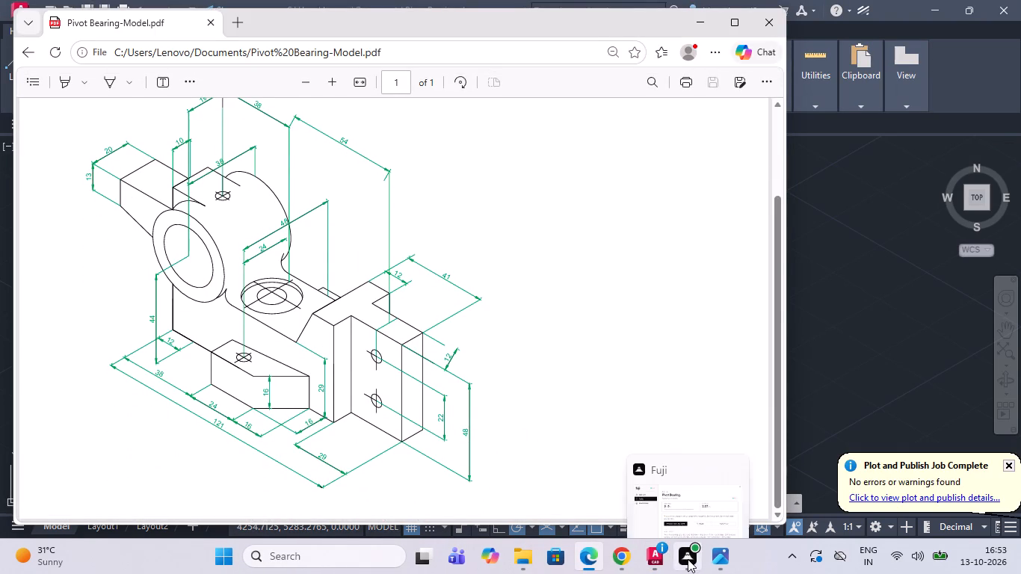